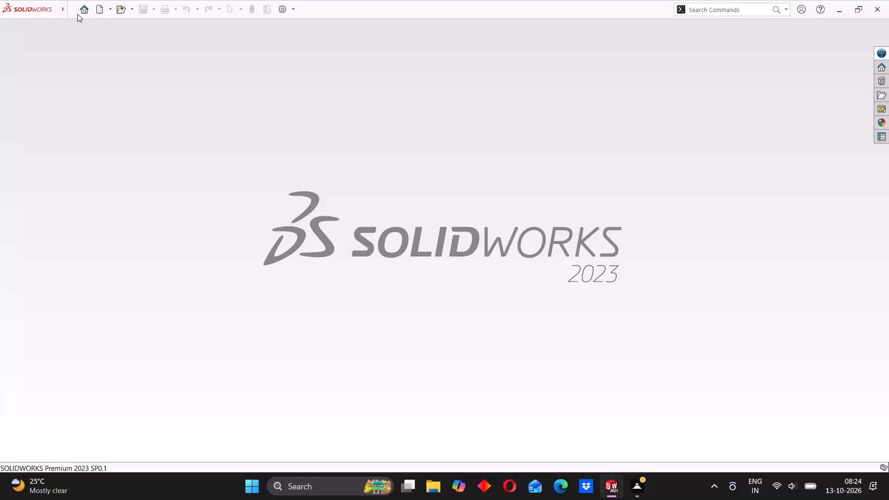
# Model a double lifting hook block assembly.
# Create a new part document.
pyautogui.click(87, 4)
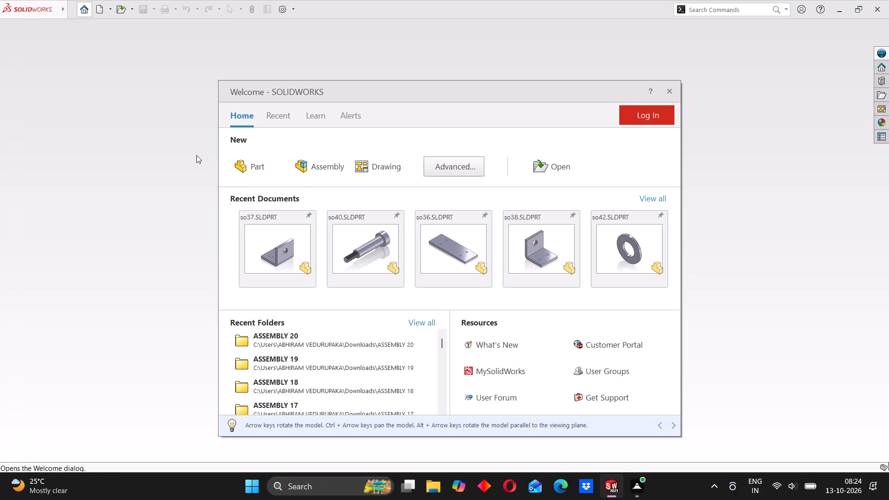
pyautogui.click(247, 168)
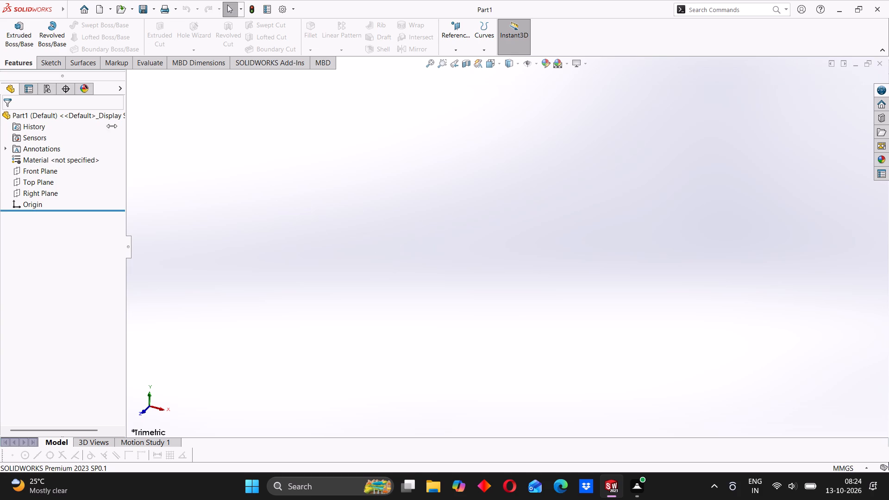
pyautogui.click(193, 129)
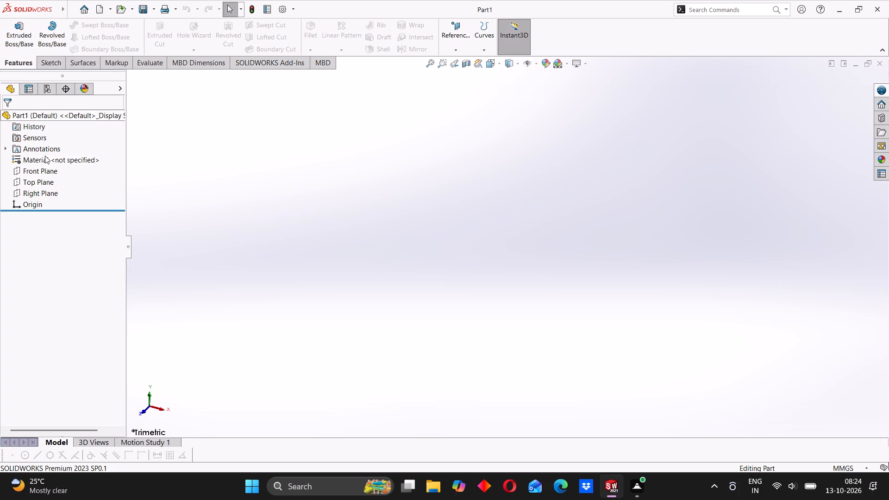
# Start a sketch on the Front Plane and draw a circle of about 32 mm radius centred on the origin.
pyautogui.click(52, 174)
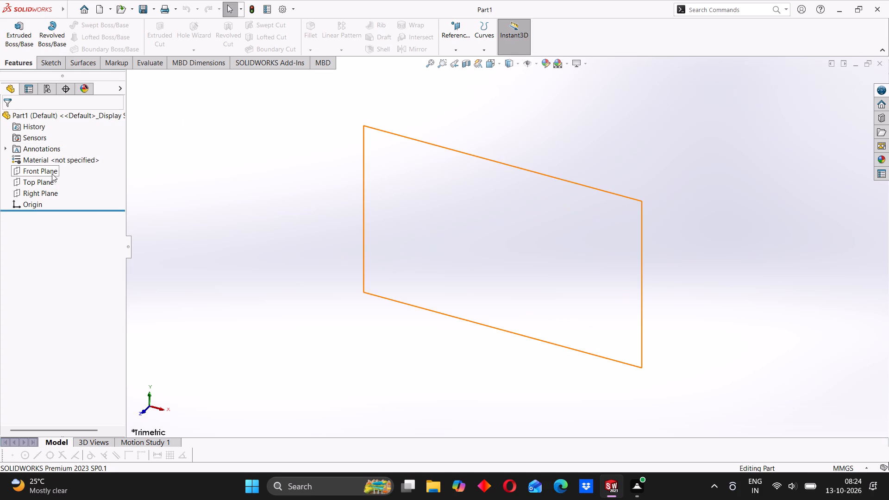
pyautogui.click(56, 164)
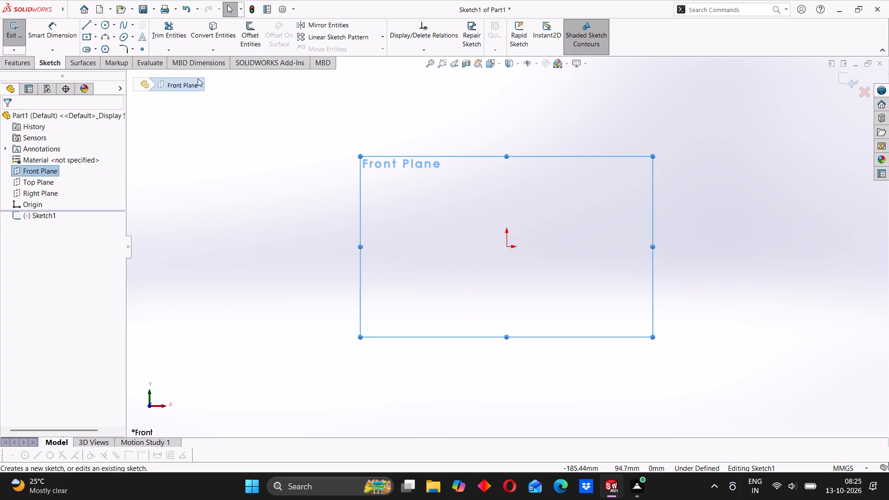
pyautogui.click(103, 22)
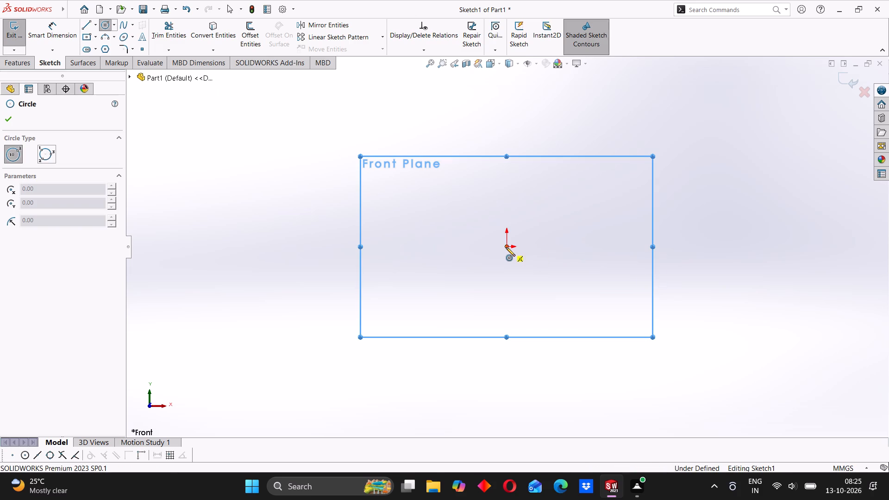
pyautogui.click(506, 247)
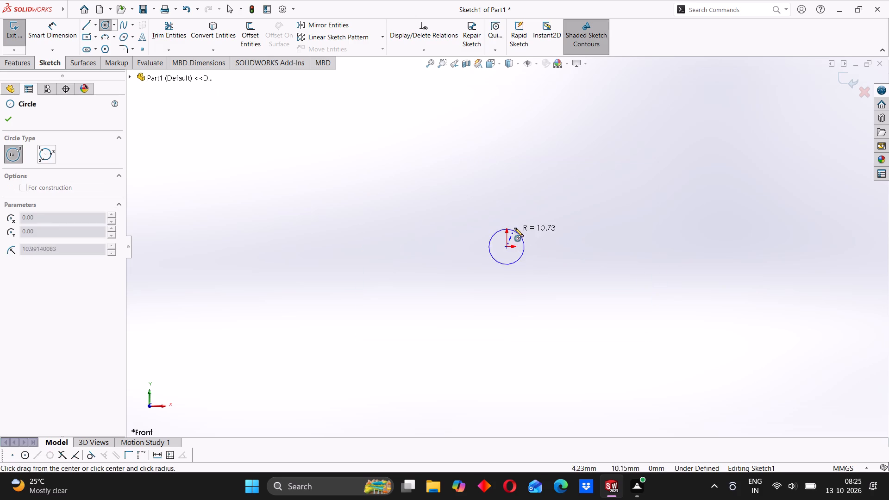
pyautogui.click(524, 197)
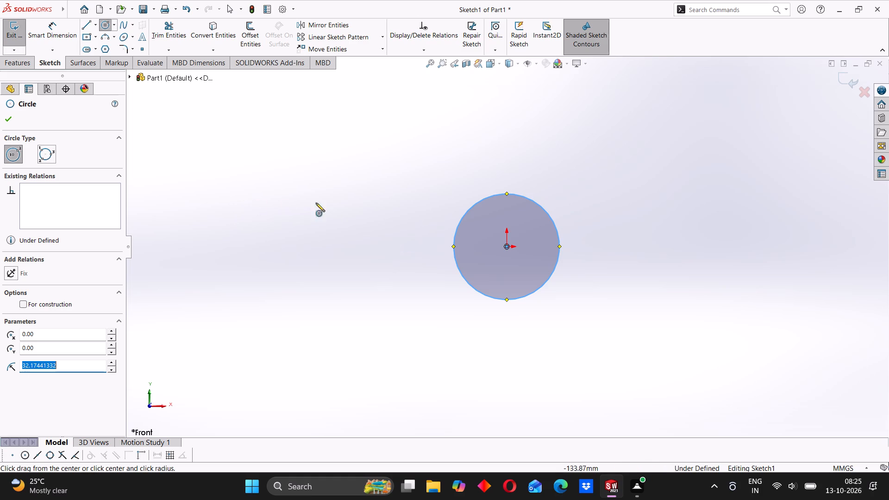
# Dimension the circle's diameter and set it to 25 mm.
pyautogui.scroll(-2, 492, 250)
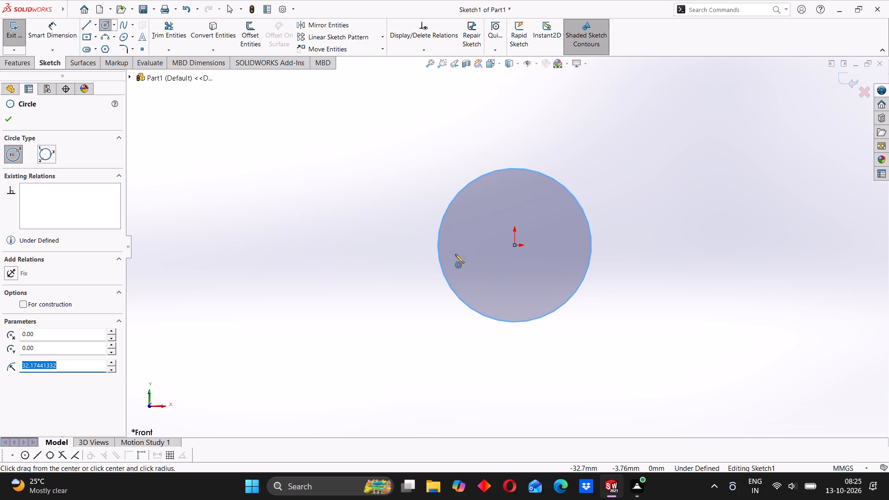
pyautogui.click(53, 38)
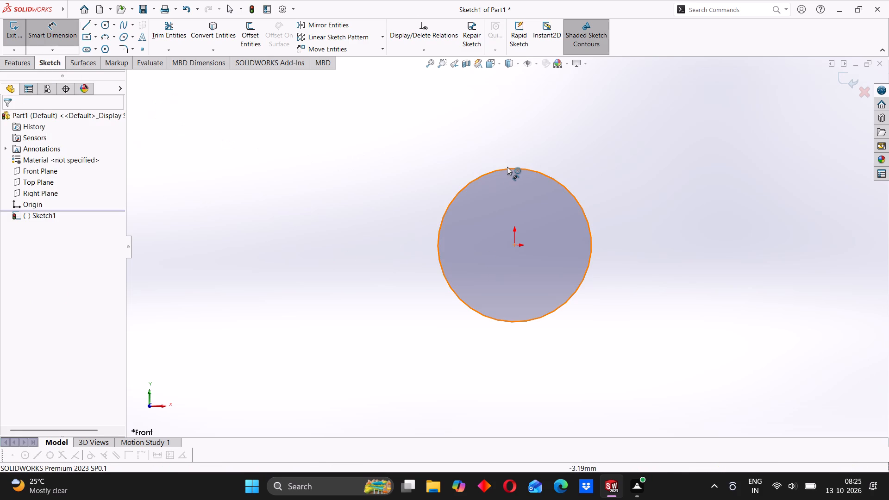
pyautogui.click(477, 180)
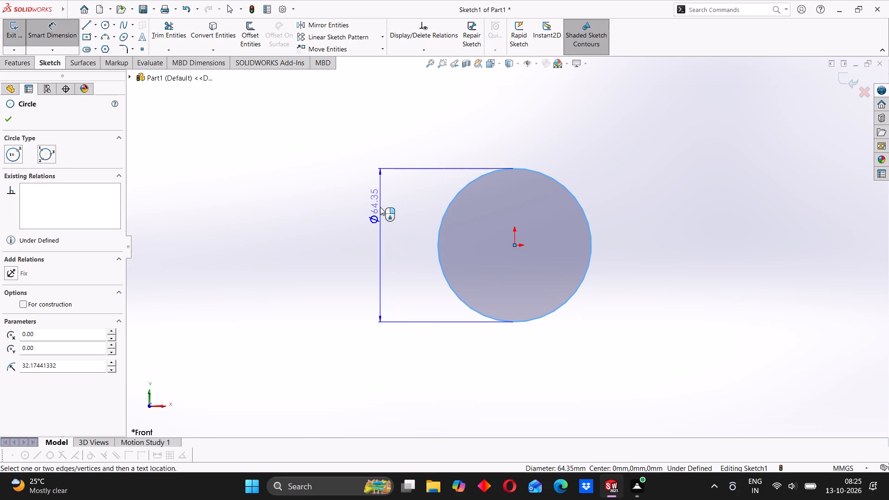
pyautogui.click(380, 207)
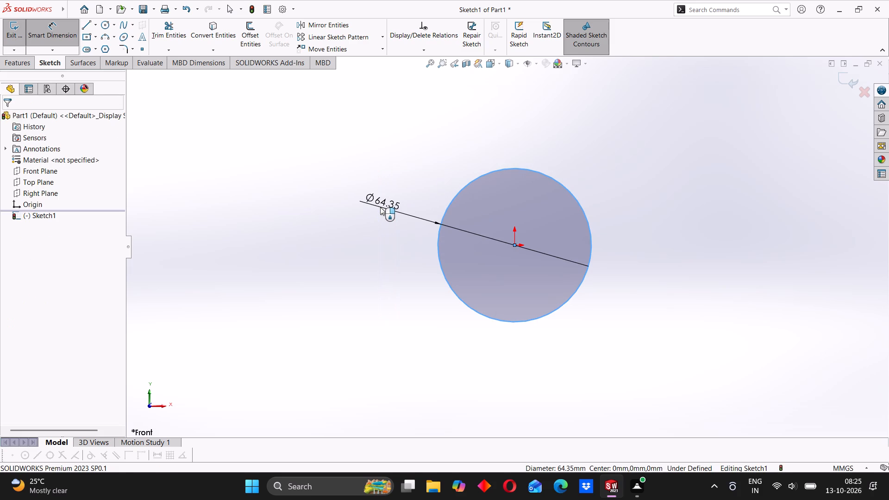
pyautogui.write('25')
pyautogui.press('Return')
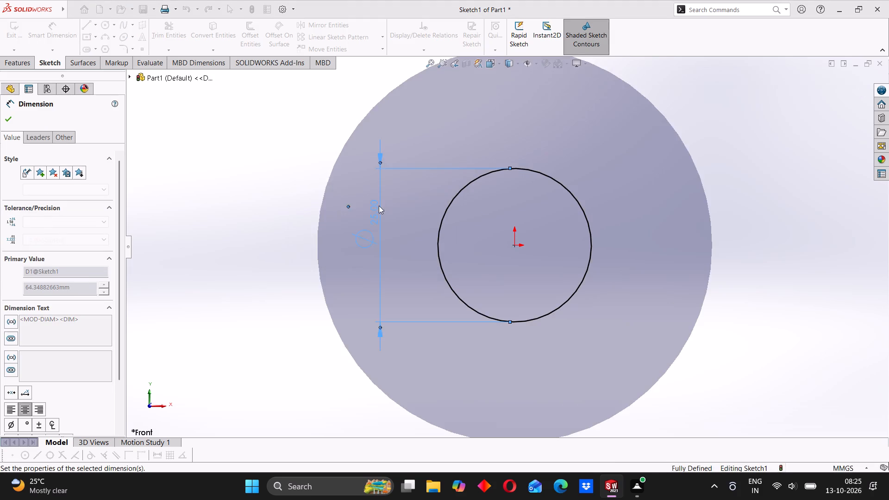
pyautogui.click(339, 221)
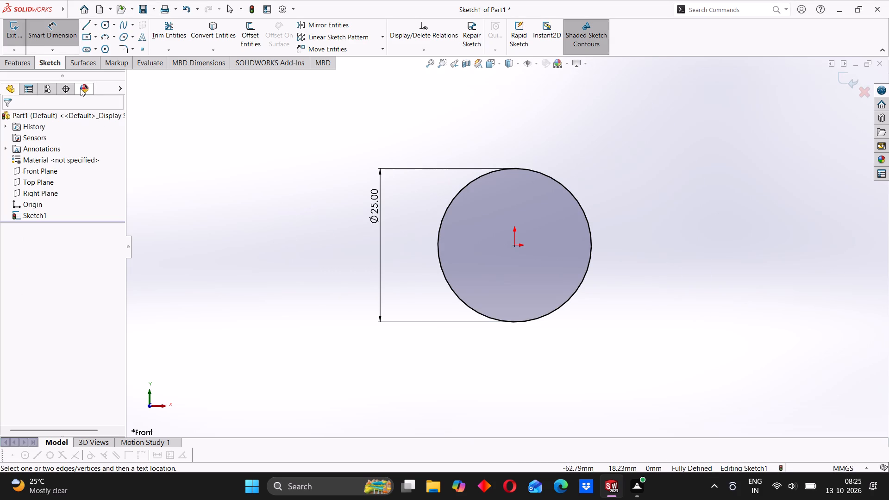
pyautogui.click(46, 36)
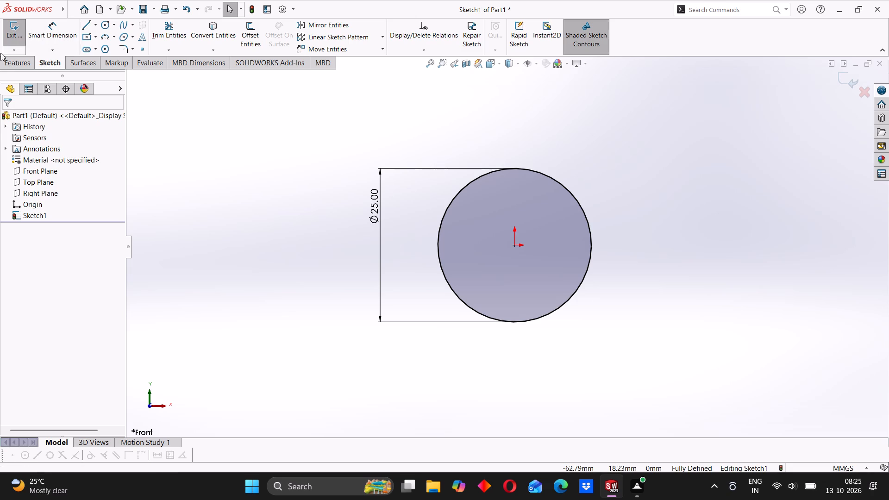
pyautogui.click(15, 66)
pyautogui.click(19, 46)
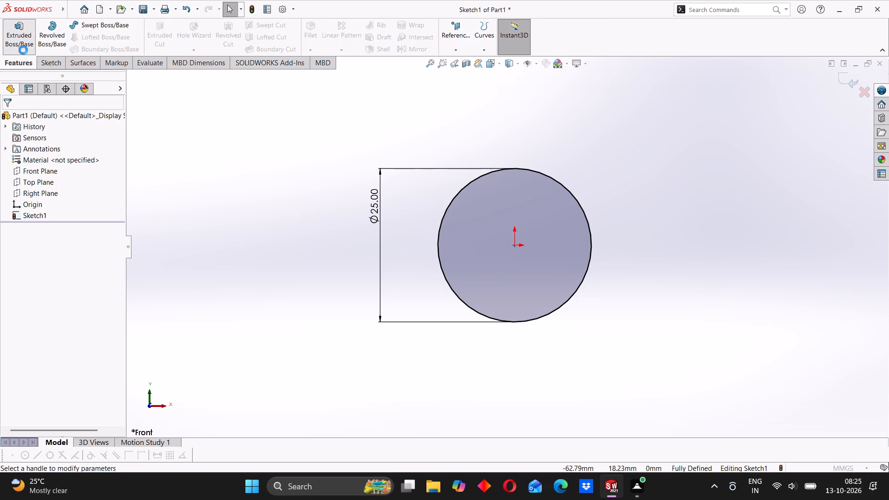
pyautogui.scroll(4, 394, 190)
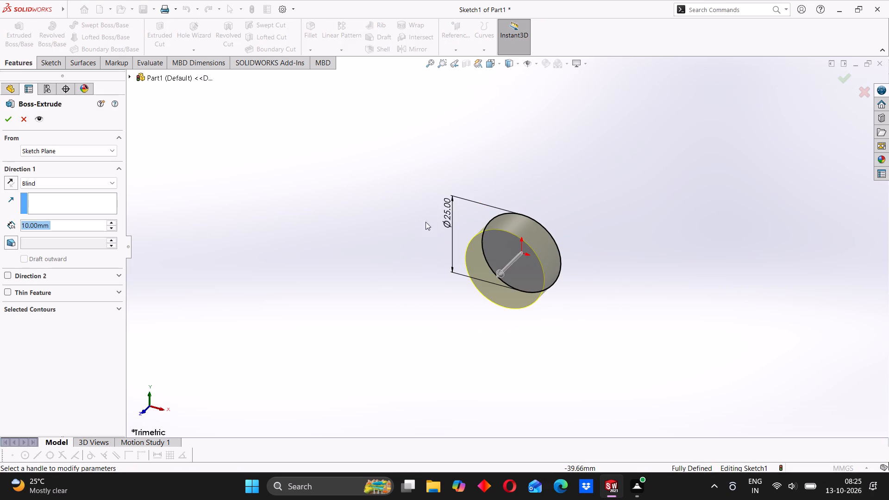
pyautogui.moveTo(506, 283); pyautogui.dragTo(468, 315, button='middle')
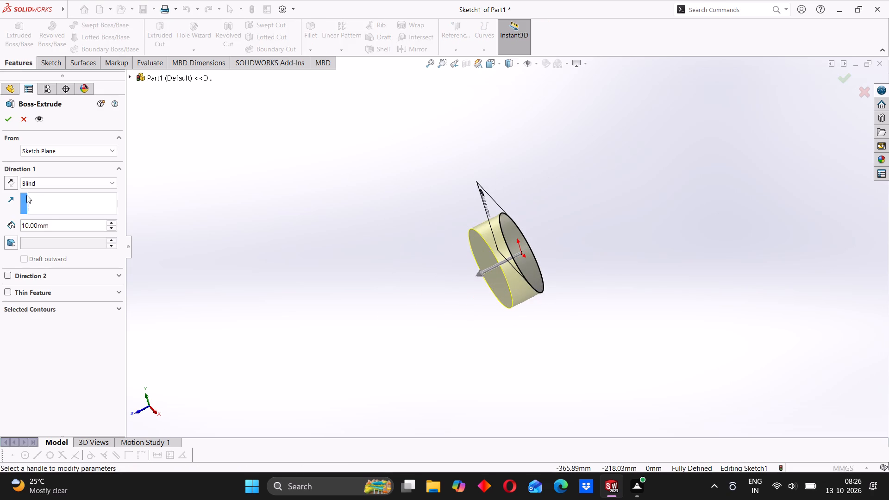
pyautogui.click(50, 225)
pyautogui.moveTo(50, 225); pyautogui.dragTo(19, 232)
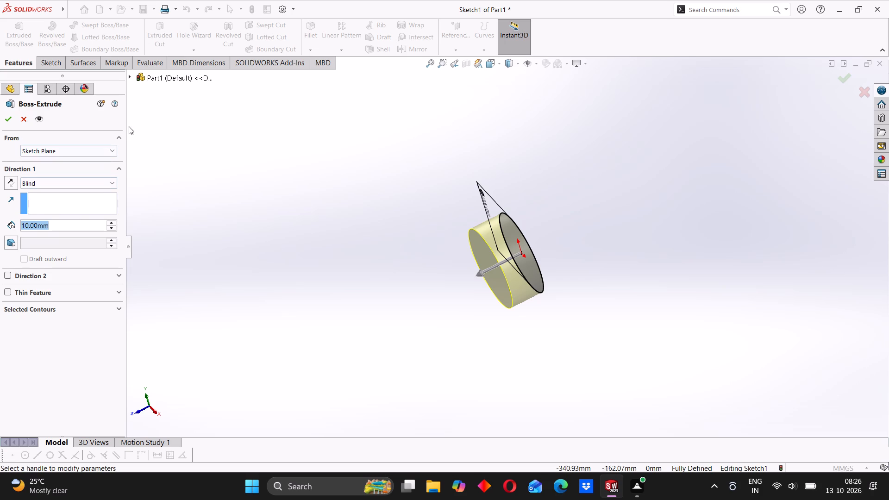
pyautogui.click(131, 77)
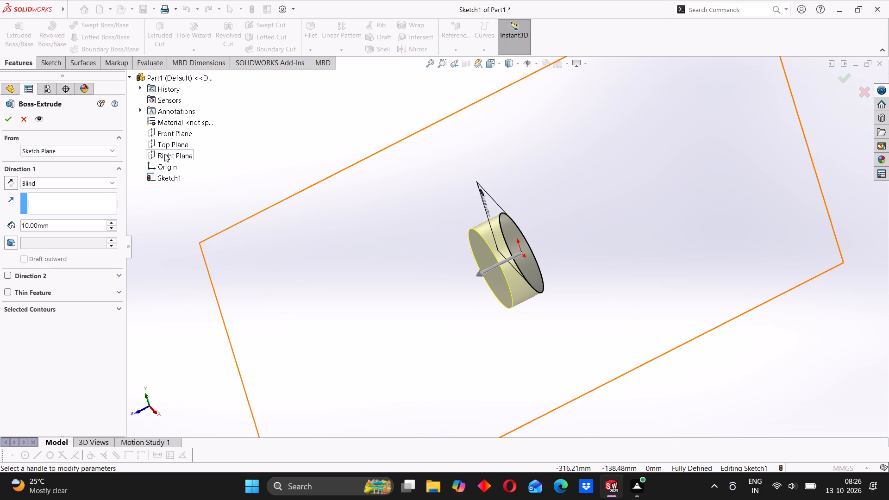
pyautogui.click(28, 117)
# Extrude the circle sketch as a boss with a blind depth of 31 mm.
pyautogui.scroll(1, 650, 275)
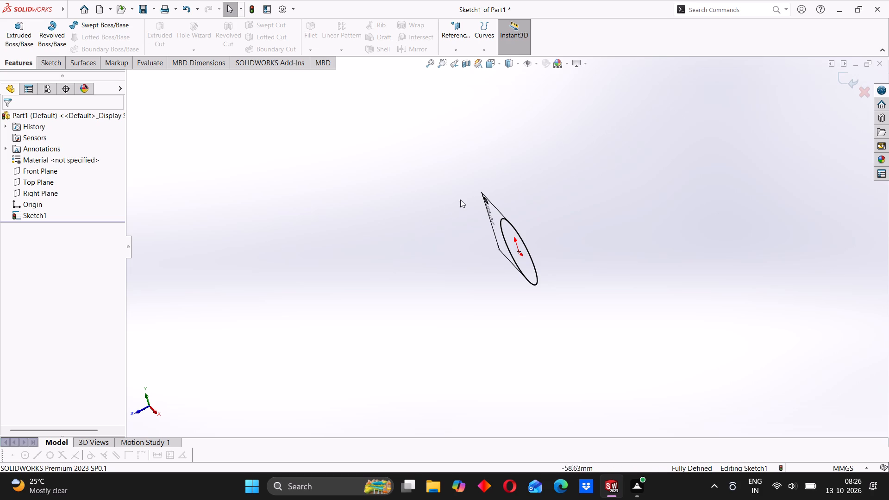
pyautogui.scroll(-3, 478, 196)
pyautogui.click(21, 40)
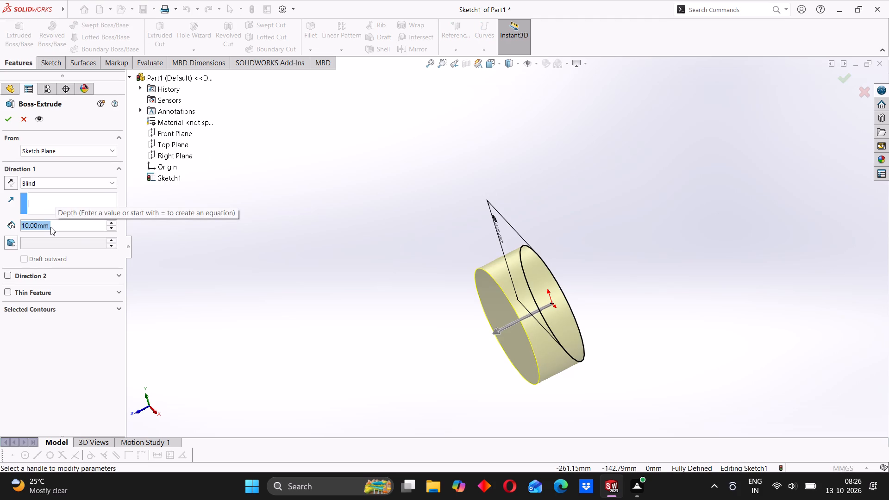
pyautogui.write('31')
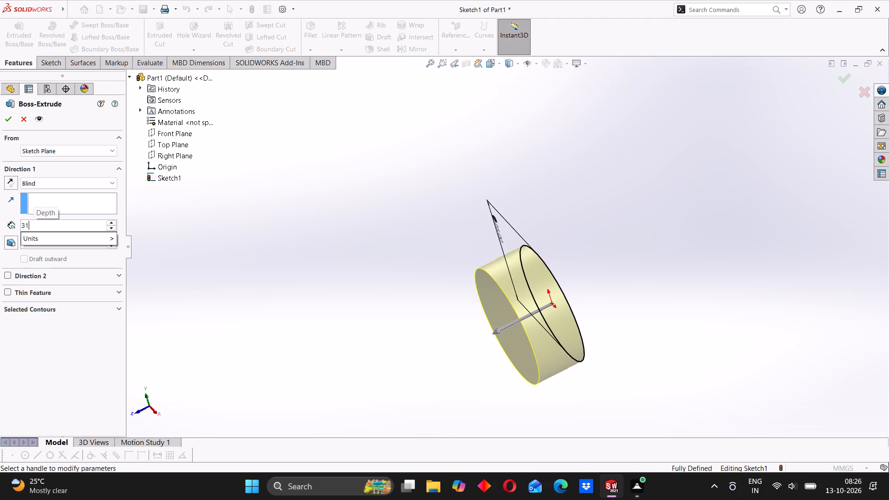
pyautogui.press('Return')
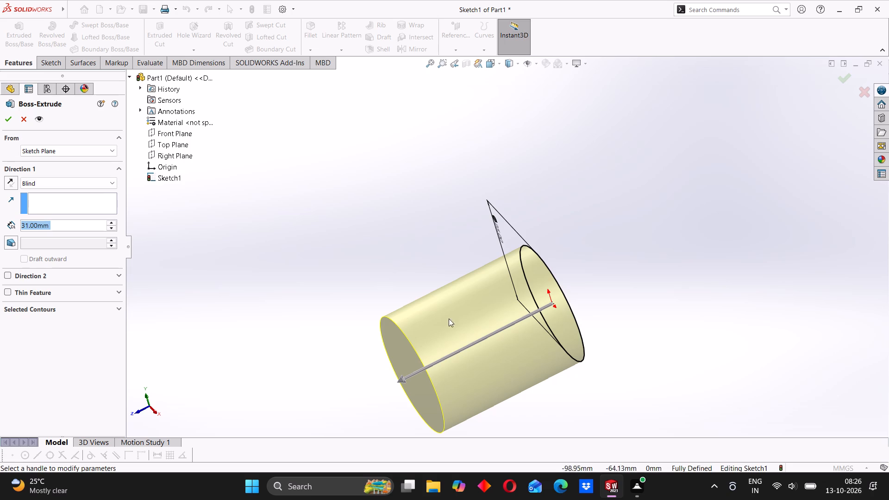
pyautogui.scroll(2, 559, 339)
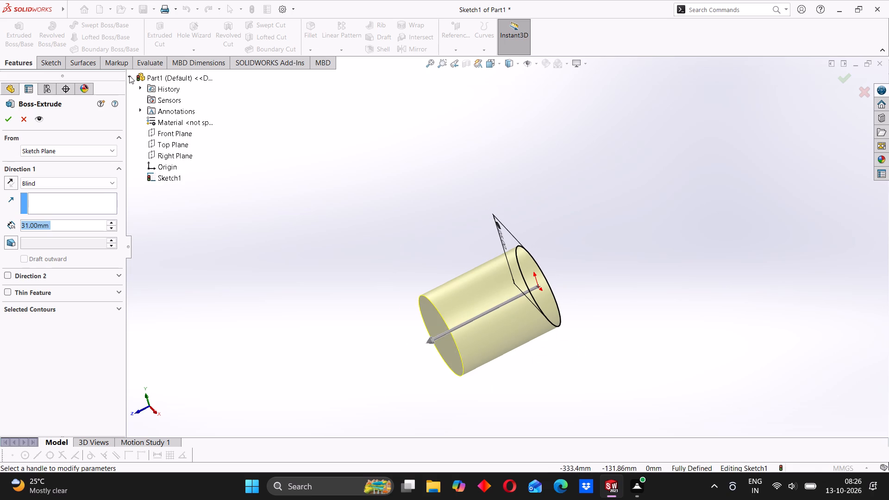
pyautogui.click(129, 76)
pyautogui.moveTo(6, 119); pyautogui.dragTo(1, 114)
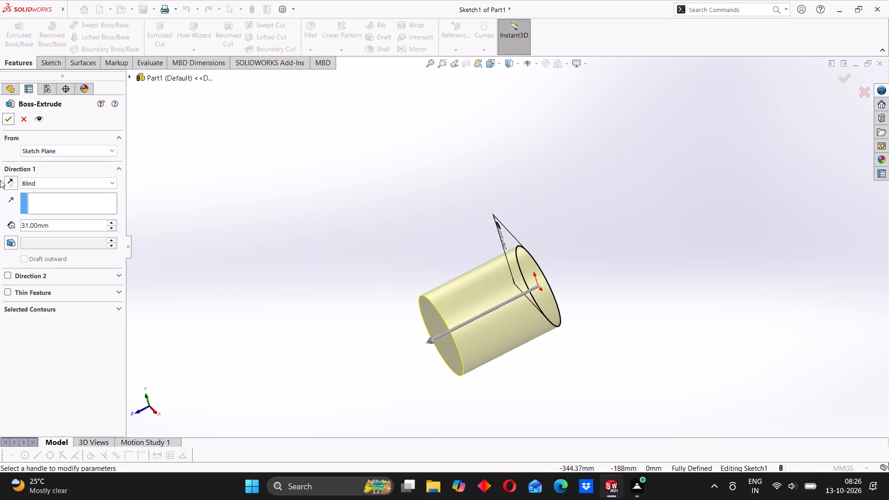
pyautogui.click(10, 116)
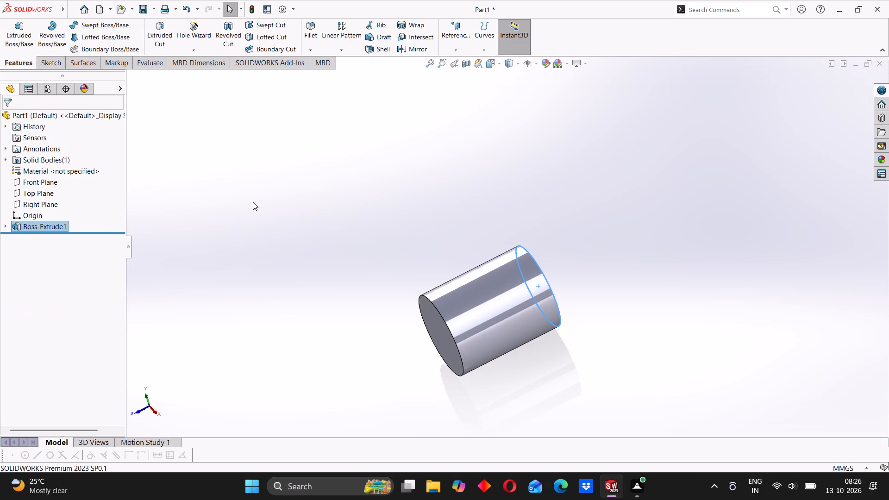
# Start a sketch on the cylinder's back end face and draw an origin-centred circle of about 17.3 mm radius.
pyautogui.moveTo(480, 262); pyautogui.dragTo(383, 265, button='middle')
pyautogui.click(374, 259)
pyautogui.click(510, 270)
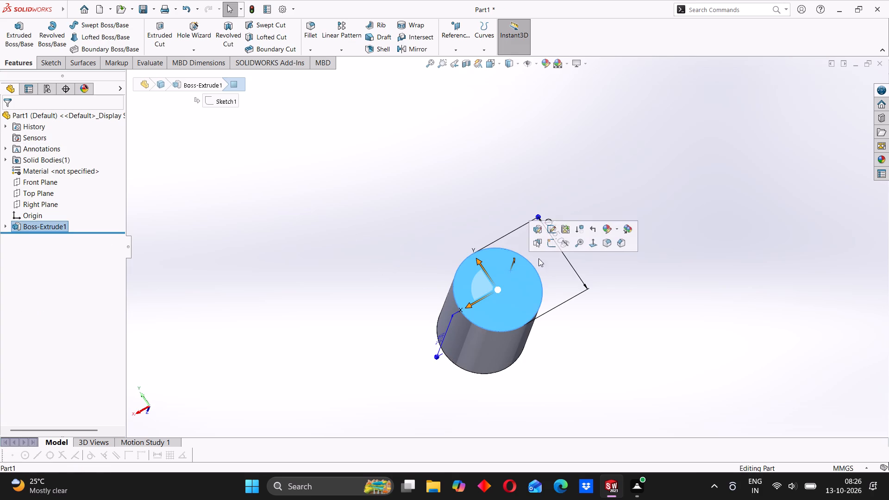
pyautogui.click(549, 245)
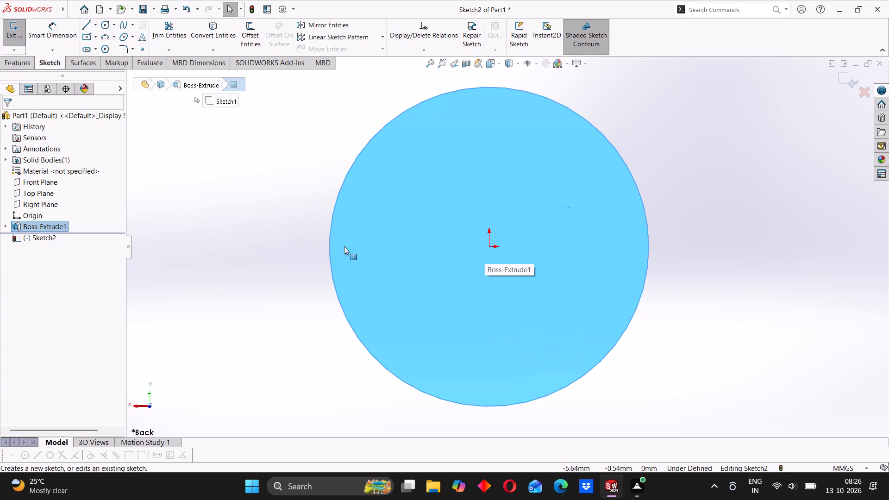
pyautogui.click(106, 28)
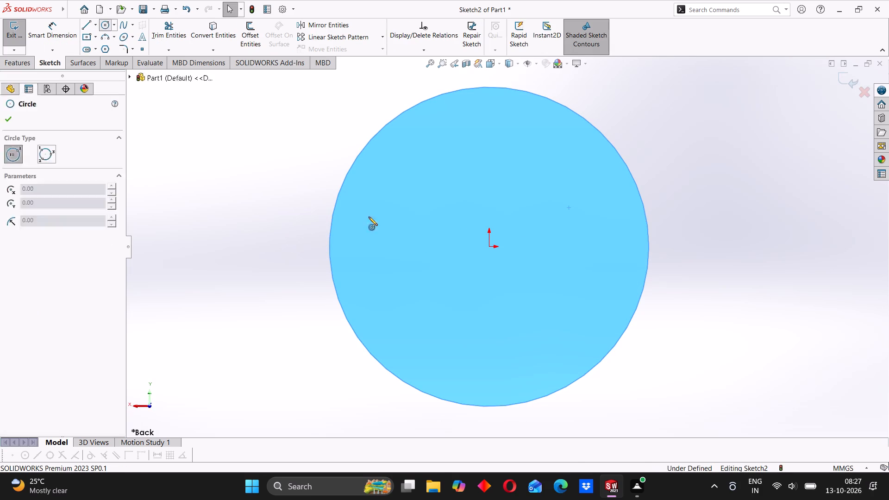
pyautogui.click(487, 246)
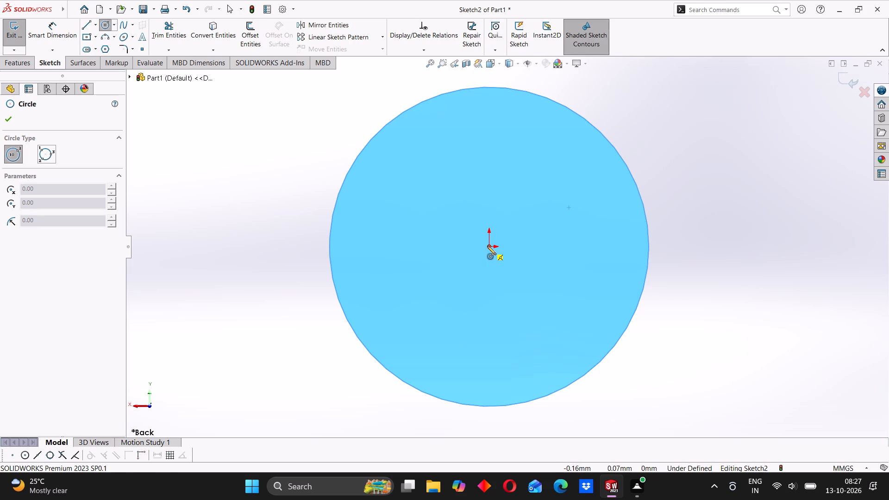
pyautogui.scroll(2, 554, 116)
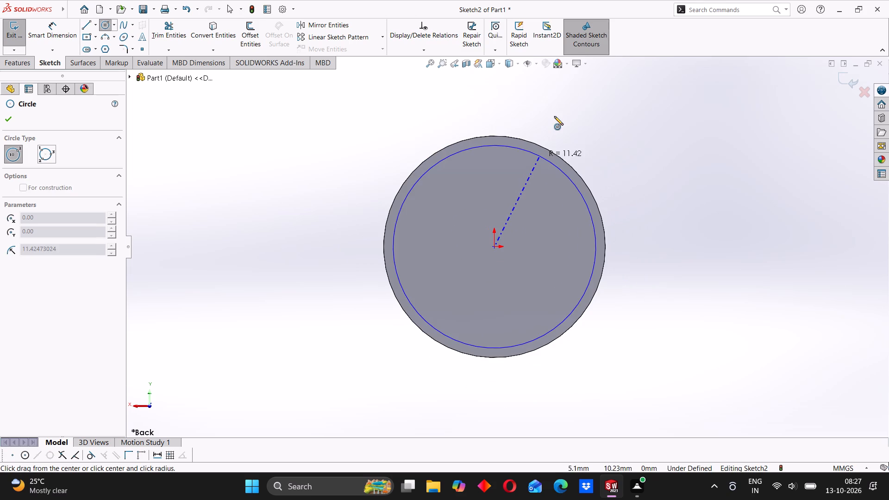
pyautogui.click(549, 103)
# Dimension the diameter of the circle on the cylinder's back face and set it to 30 mm.
pyautogui.click(52, 35)
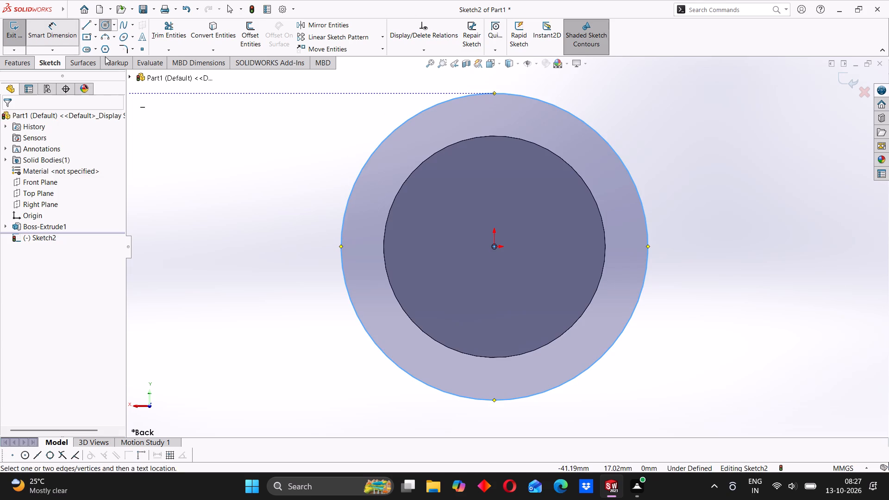
pyautogui.click(632, 183)
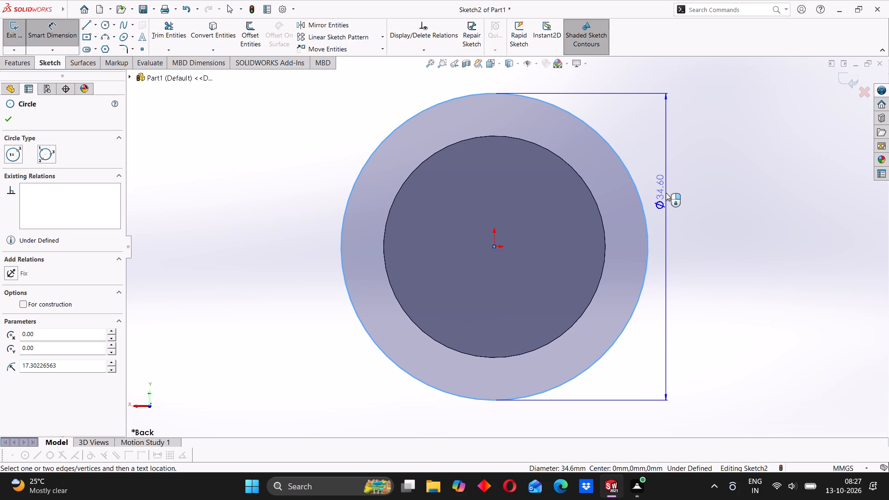
pyautogui.click(666, 193)
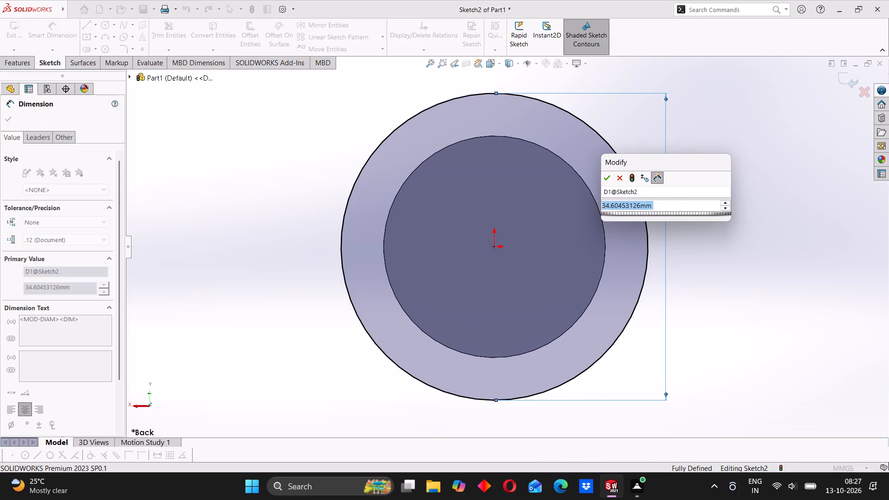
pyautogui.write('30')
pyautogui.press('Return')
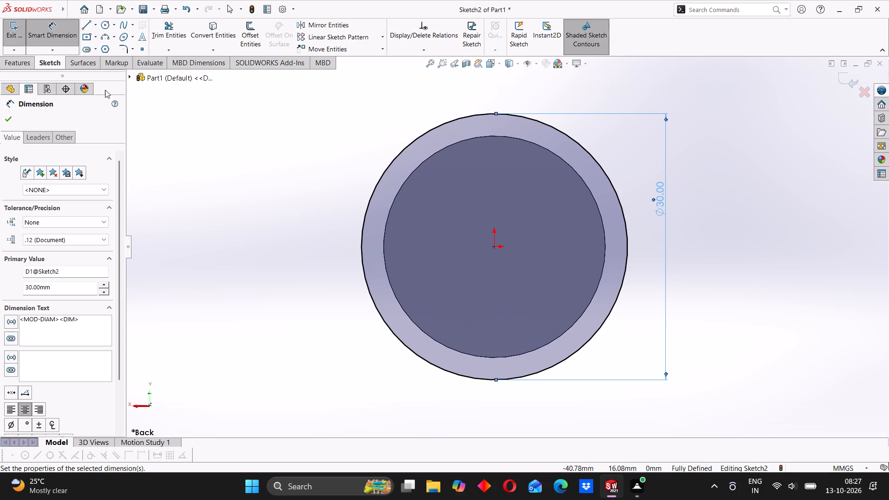
pyautogui.click(65, 33)
# Extrude the 30 mm circle as a boss with a blind depth of 3 mm, merged with the cylinder.
pyautogui.click(18, 62)
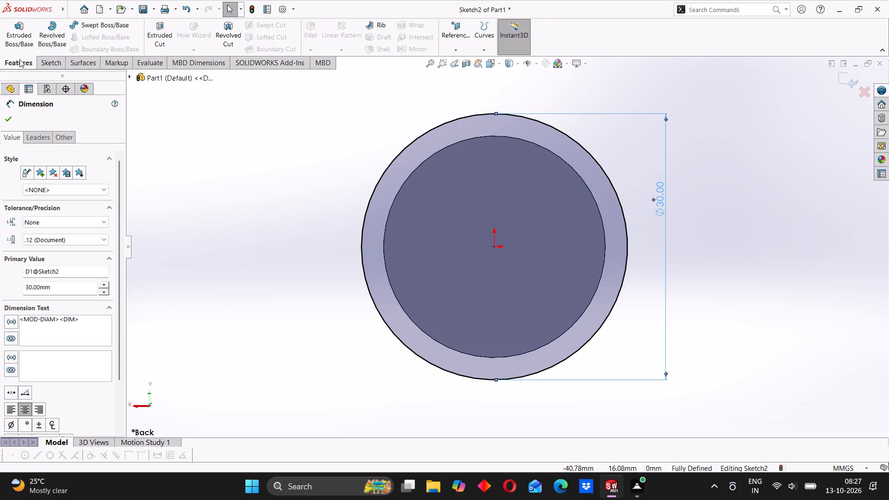
pyautogui.click(26, 30)
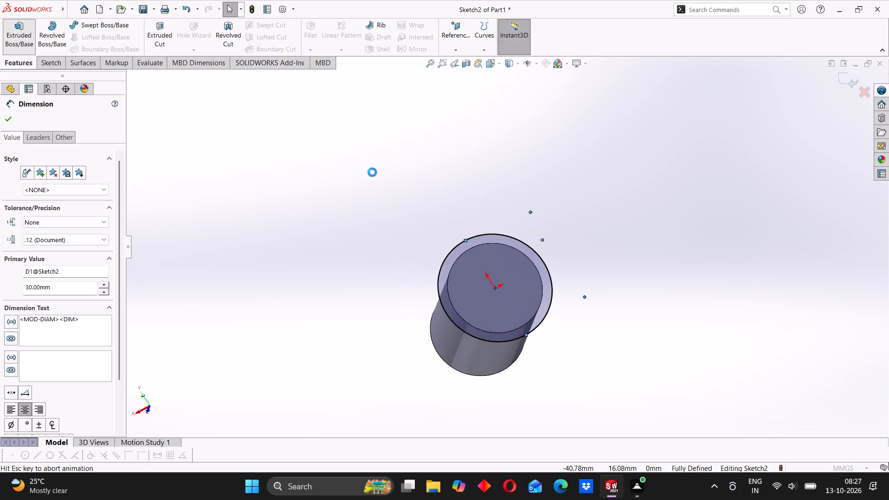
pyautogui.moveTo(588, 325); pyautogui.dragTo(614, 317, button='middle')
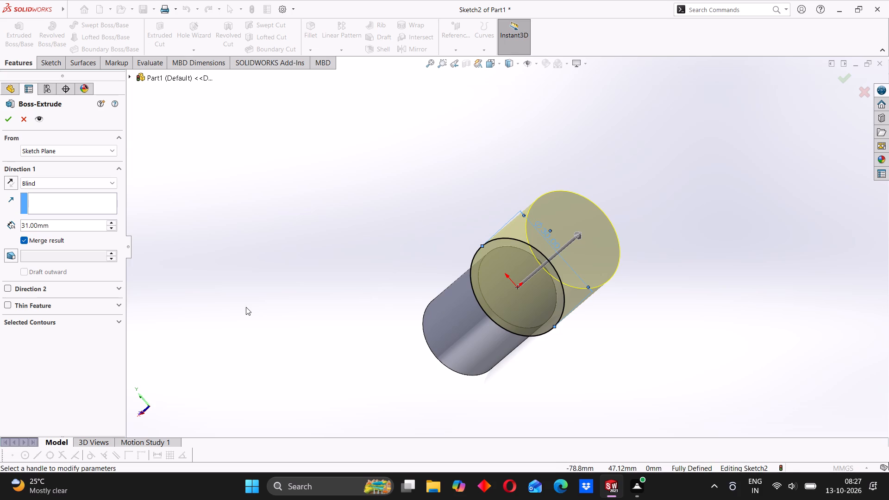
pyautogui.moveTo(56, 226); pyautogui.dragTo(48, 230)
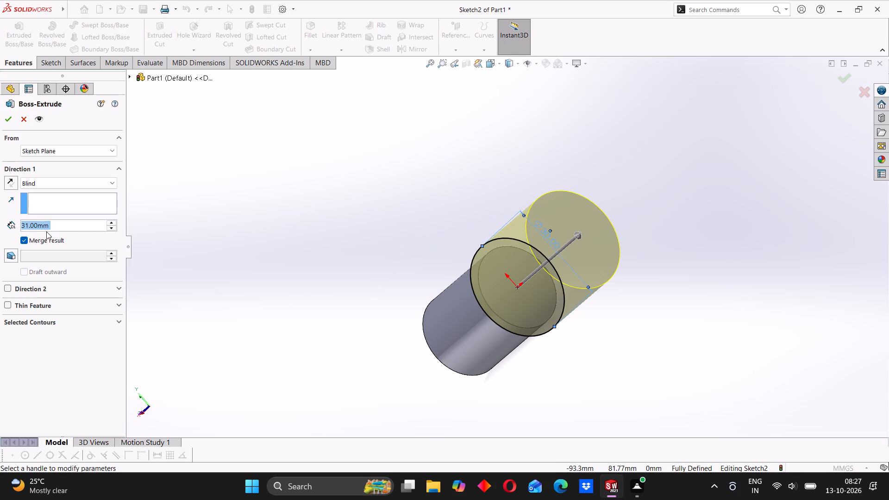
pyautogui.press('3')
pyautogui.press('Return')
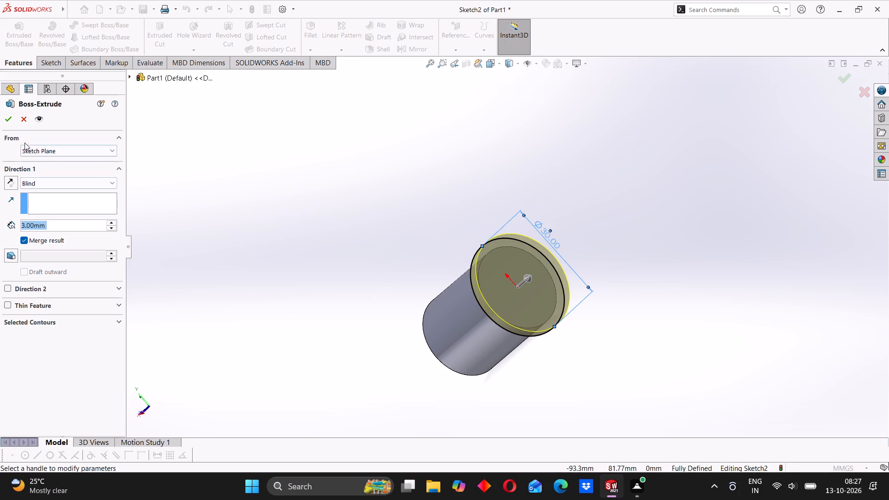
pyautogui.click(9, 116)
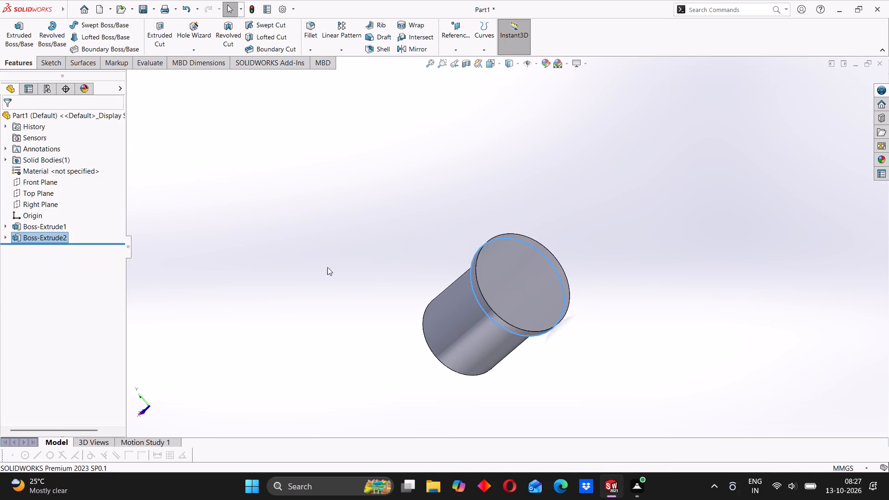
# Start a sketch on the flange's outer end face and draw an origin-centred circle of about 9.3 mm radius.
pyautogui.moveTo(466, 277); pyautogui.dragTo(439, 279, button='middle')
pyautogui.click(376, 274)
pyautogui.rightClick(469, 265)
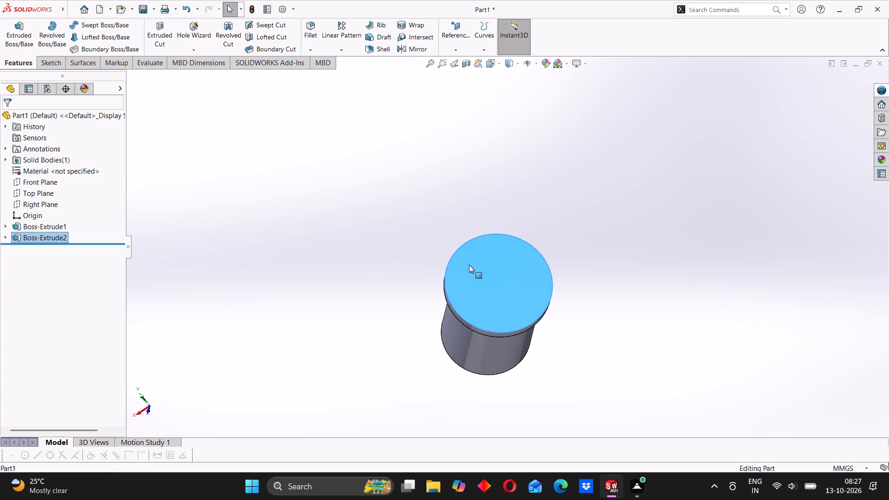
pyautogui.click(489, 252)
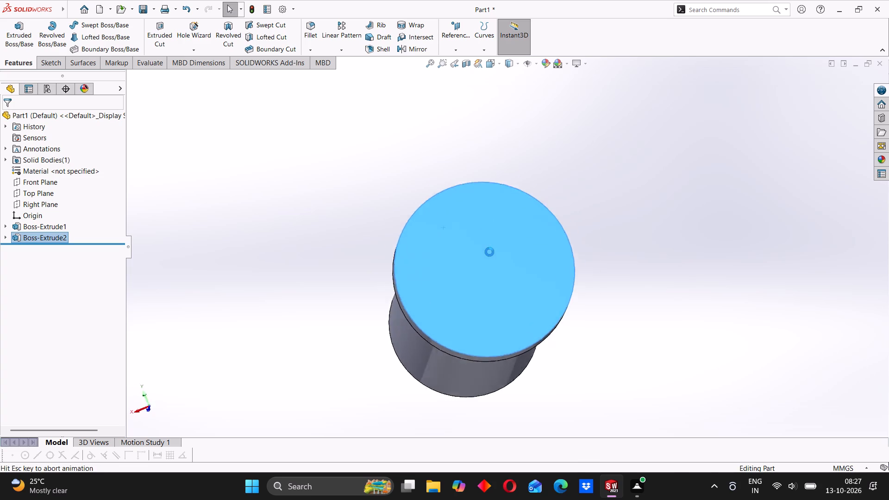
pyautogui.click(107, 28)
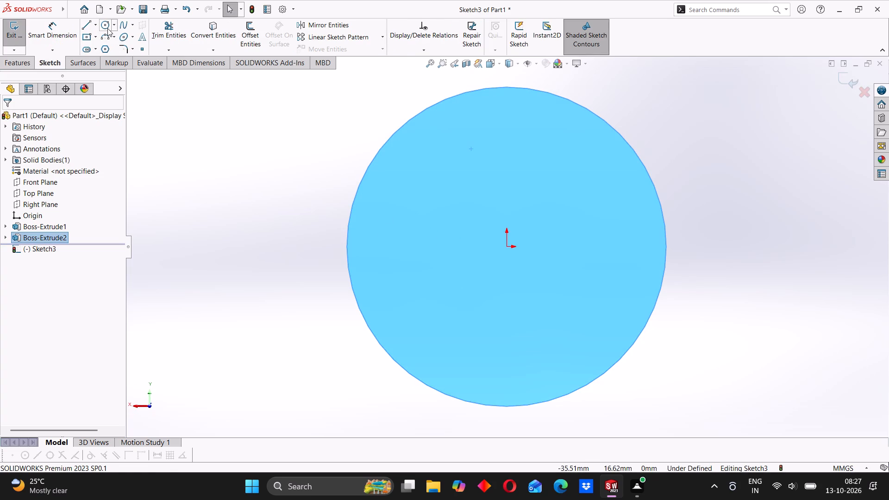
pyautogui.click(507, 245)
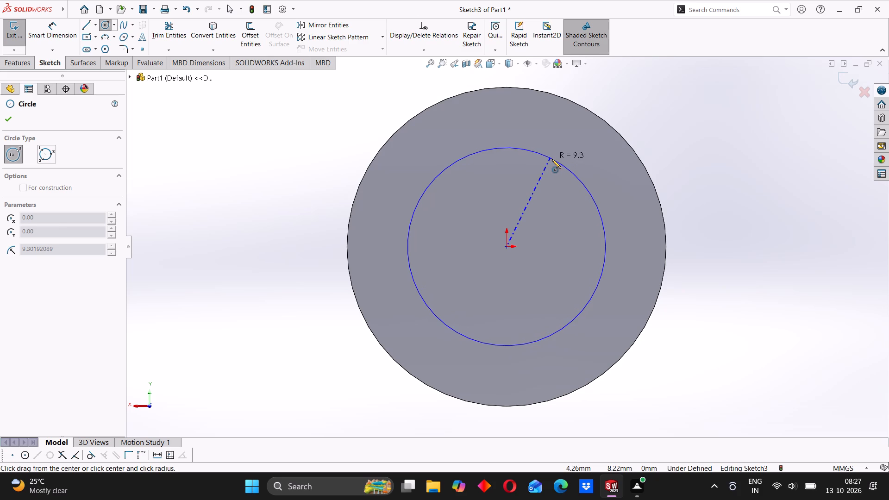
pyautogui.click(552, 159)
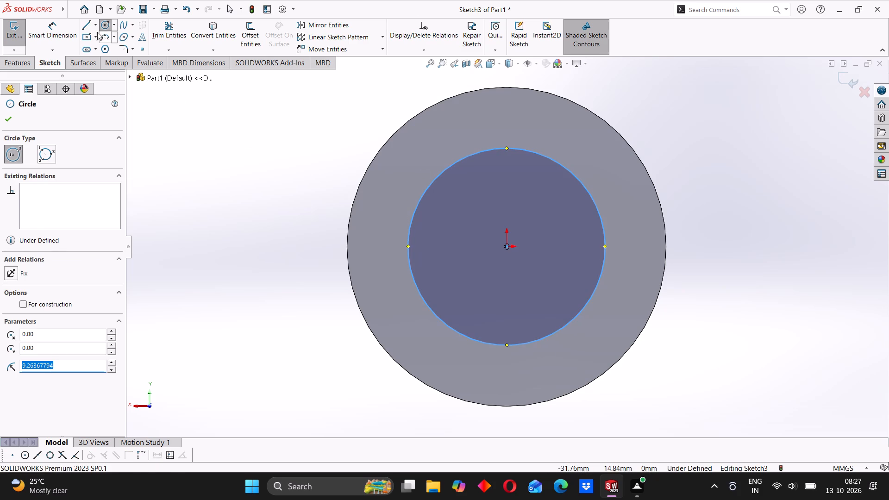
# Dimension the new circle's diameter and set it to 20 mm.
pyautogui.click(58, 32)
pyautogui.click(499, 151)
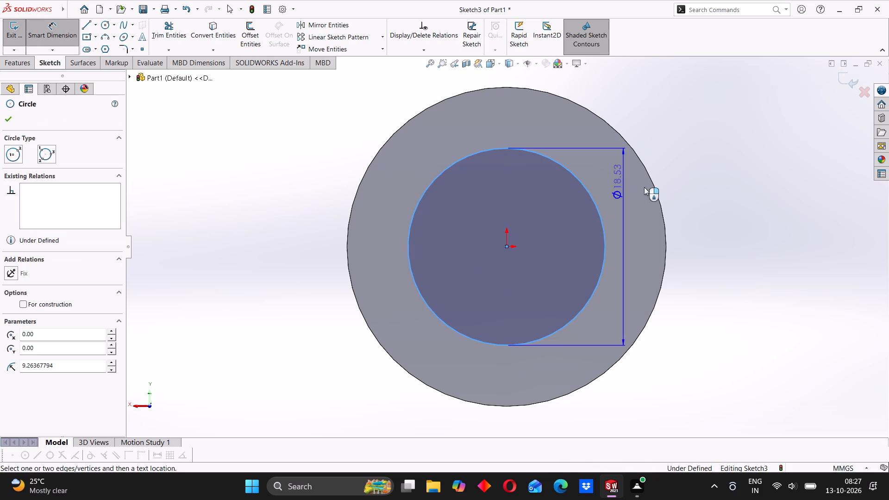
pyautogui.click(686, 199)
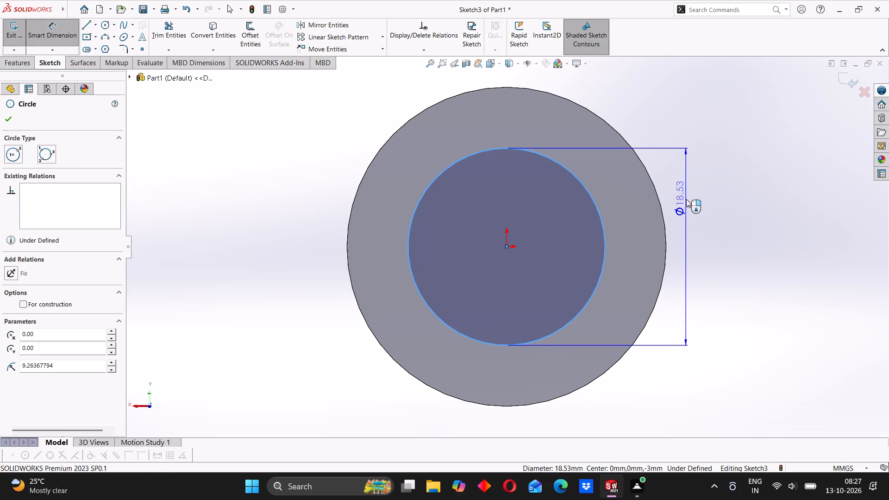
pyautogui.write('20')
pyautogui.press('Return')
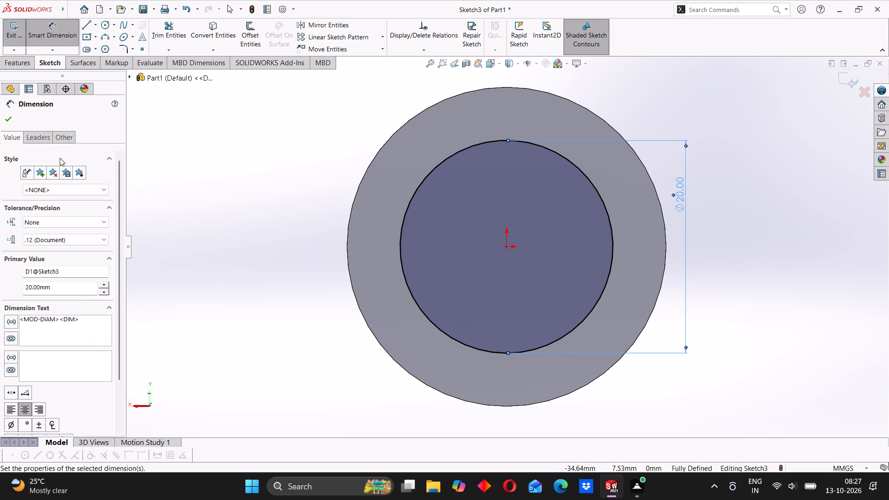
pyautogui.click(4, 119)
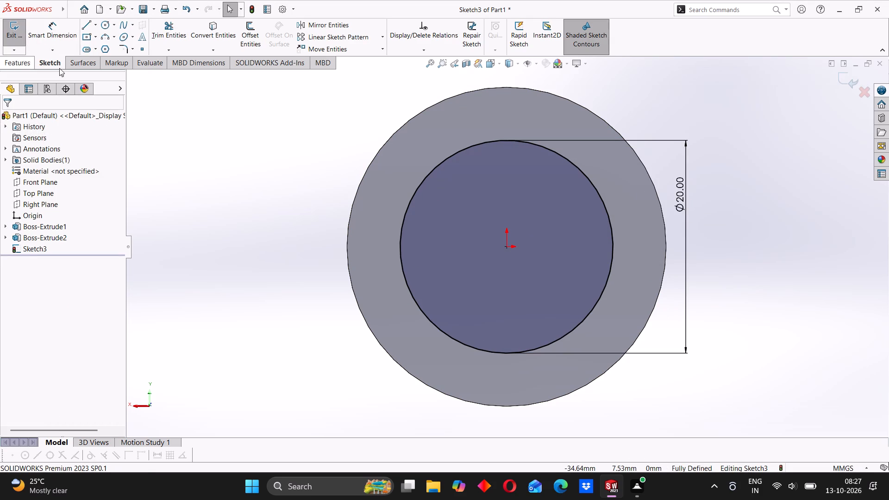
# Cut the 20 mm circle through the whole part with an Extruded Cut set to Through All - Both.
pyautogui.click(25, 63)
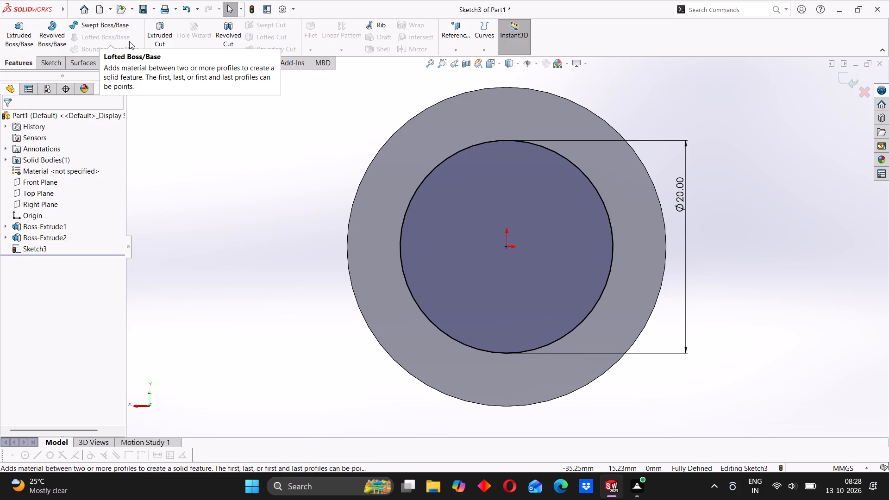
pyautogui.click(160, 37)
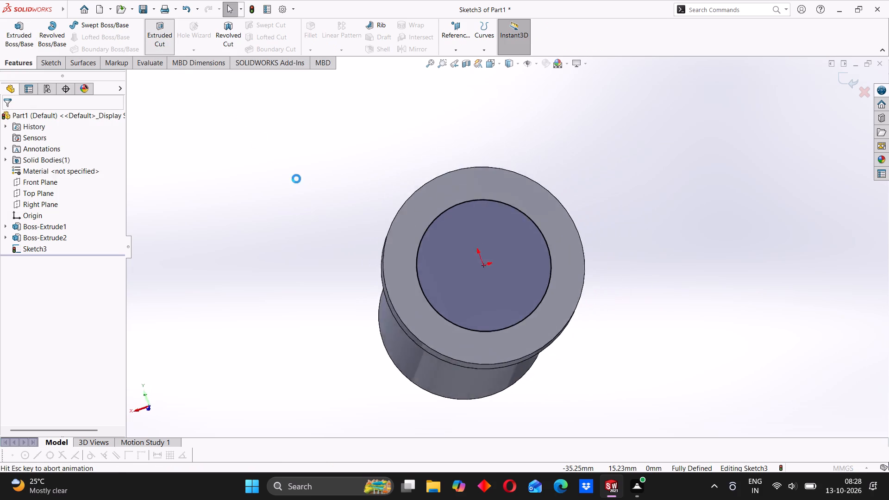
pyautogui.moveTo(338, 237); pyautogui.dragTo(392, 251, button='middle')
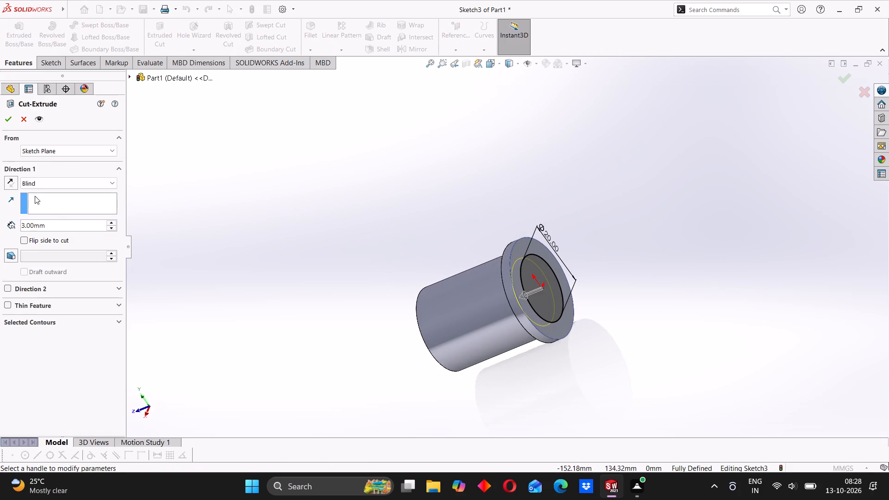
pyautogui.click(31, 184)
pyautogui.click(31, 199)
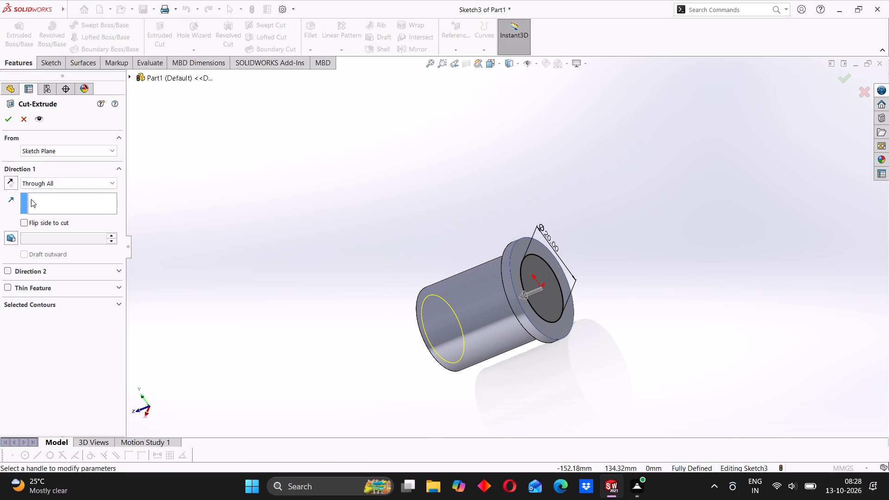
pyautogui.click(37, 180)
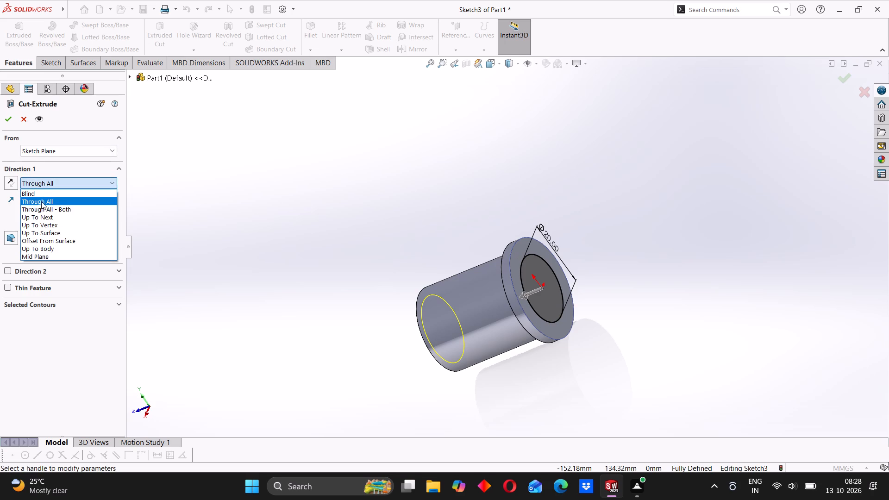
pyautogui.click(41, 207)
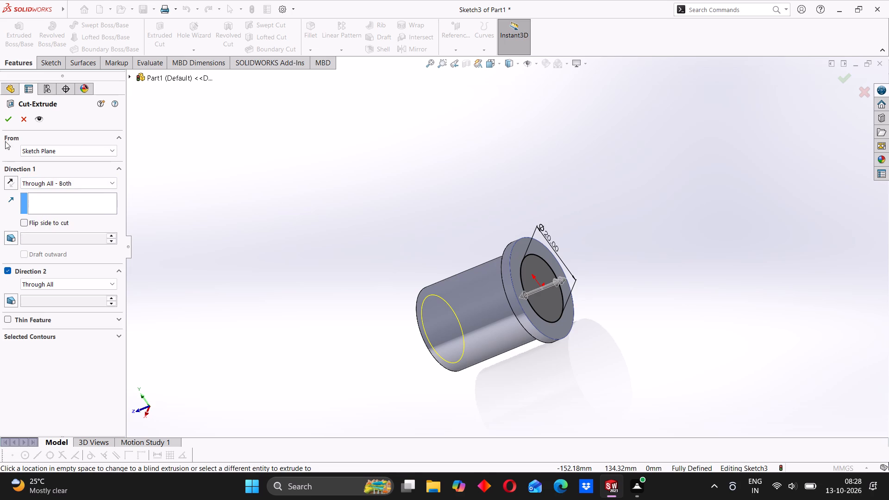
pyautogui.click(8, 122)
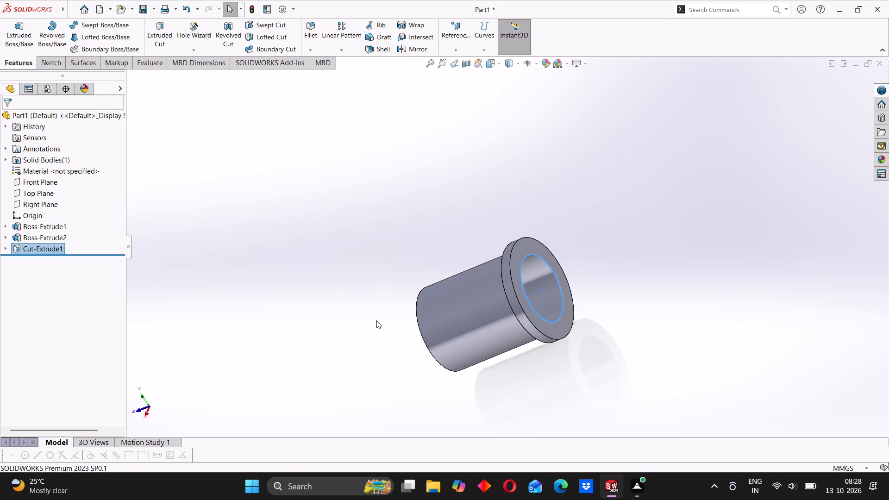
# Examine the flange and the through bore from several angles and close up.
pyautogui.moveTo(376, 320); pyautogui.dragTo(409, 313, button='middle')
pyautogui.moveTo(366, 322); pyautogui.dragTo(322, 290, button='middle')
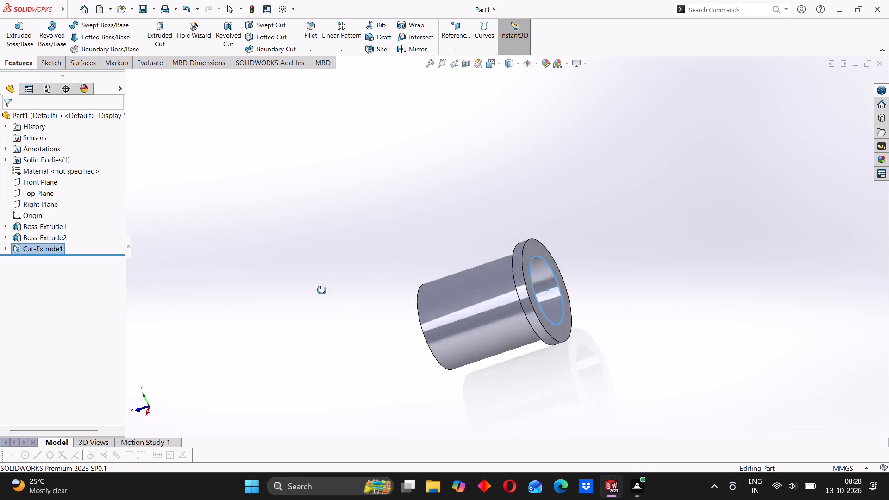
pyautogui.moveTo(322, 290); pyautogui.dragTo(302, 272, button='middle')
pyautogui.click(304, 277)
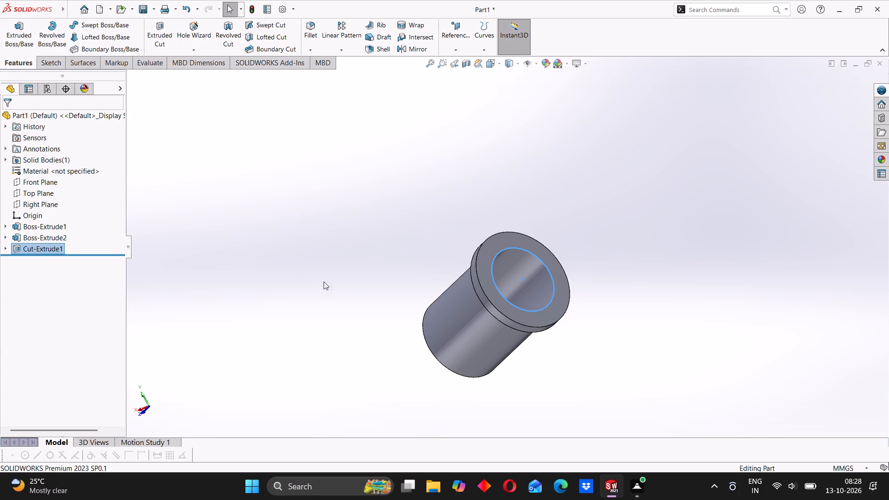
pyautogui.moveTo(520, 269); pyautogui.dragTo(499, 249, button='middle')
pyautogui.moveTo(517, 322); pyautogui.dragTo(516, 251, button='middle')
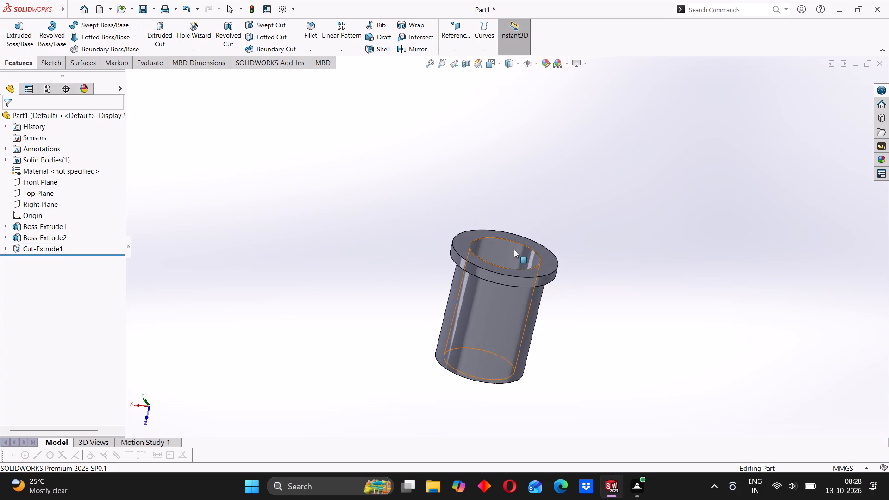
pyautogui.scroll(-1, 482, 285)
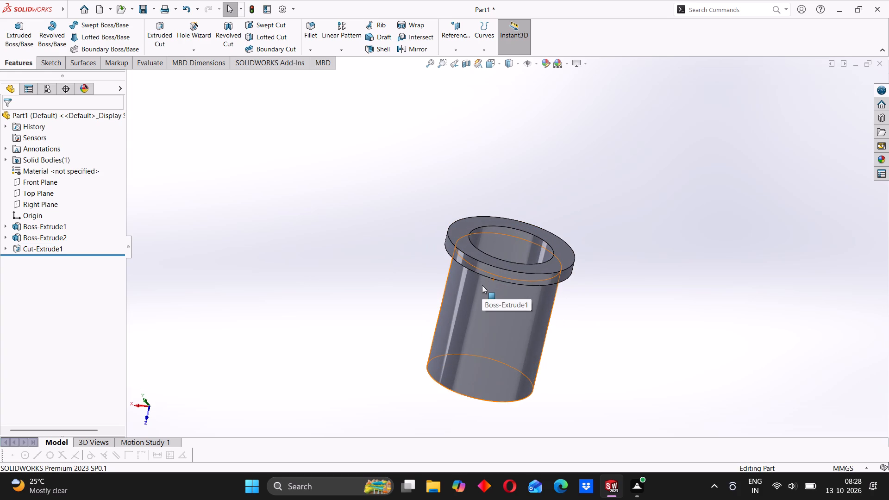
pyautogui.scroll(-2, 482, 285)
pyautogui.moveTo(455, 311); pyautogui.dragTo(466, 300, button='middle')
pyautogui.click(399, 269)
# Apply a medium grey colour from the standard swatches to the whole body.
pyautogui.rightClick(502, 293)
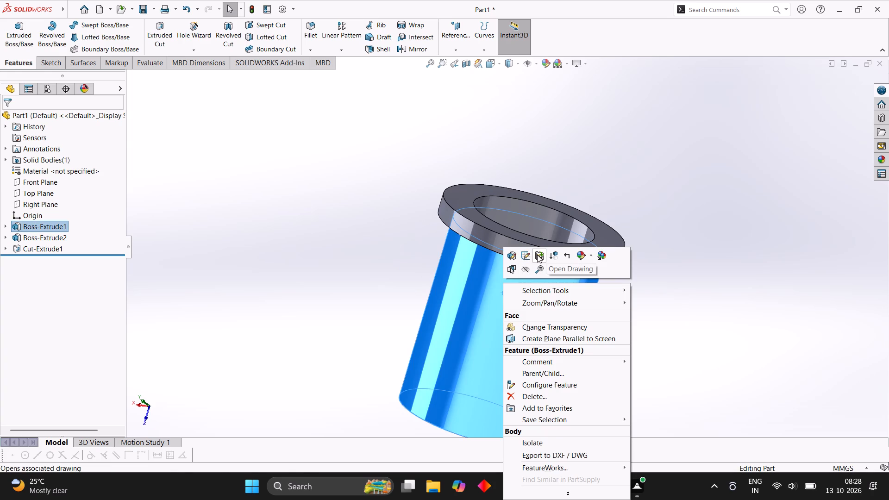
pyautogui.click(590, 256)
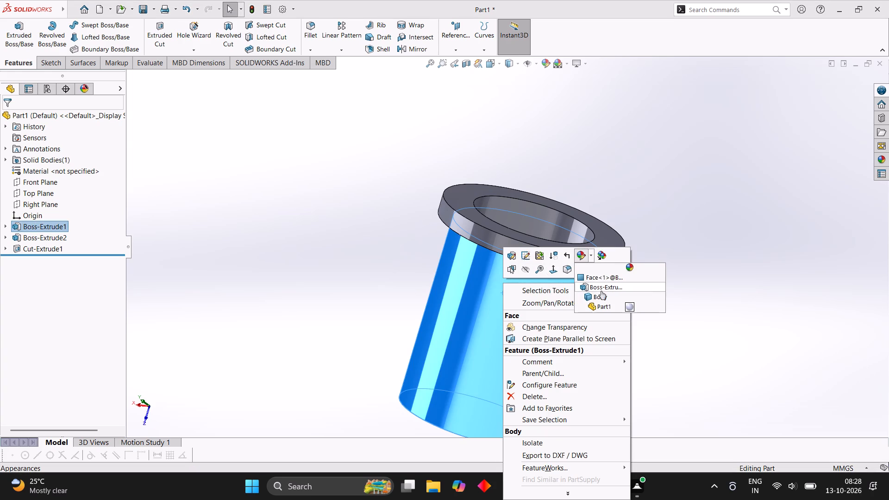
pyautogui.click(601, 296)
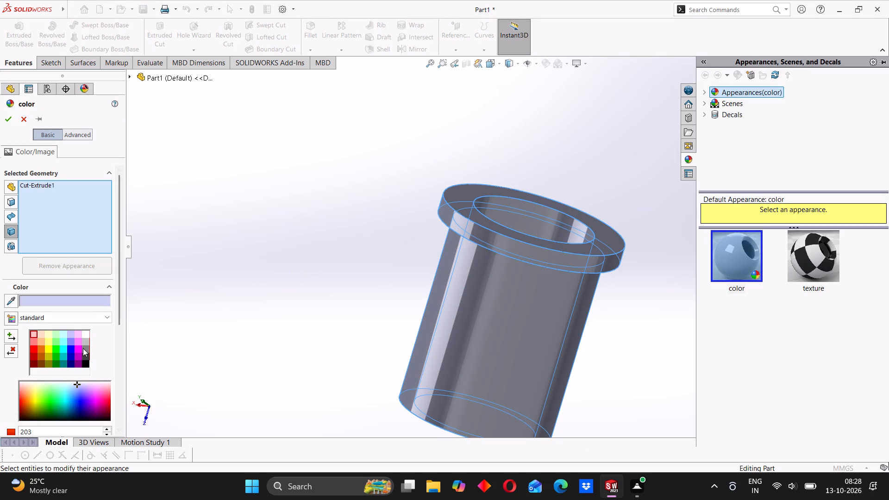
pyautogui.click(83, 349)
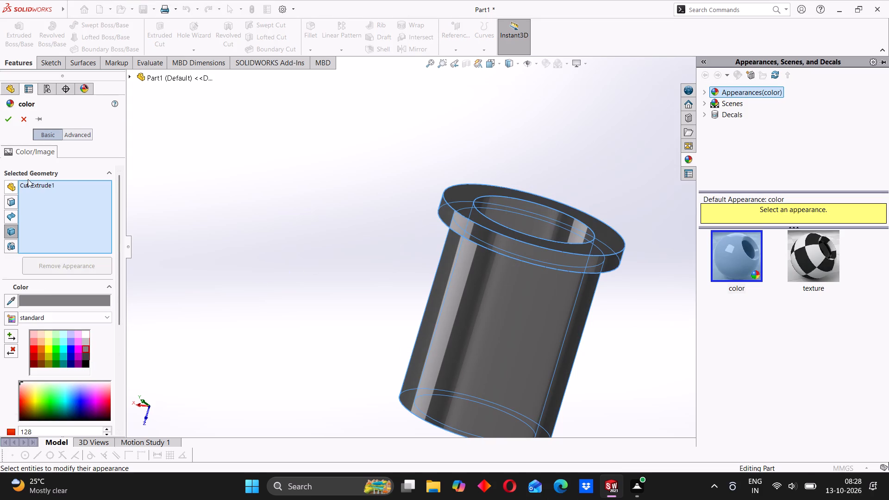
pyautogui.click(8, 120)
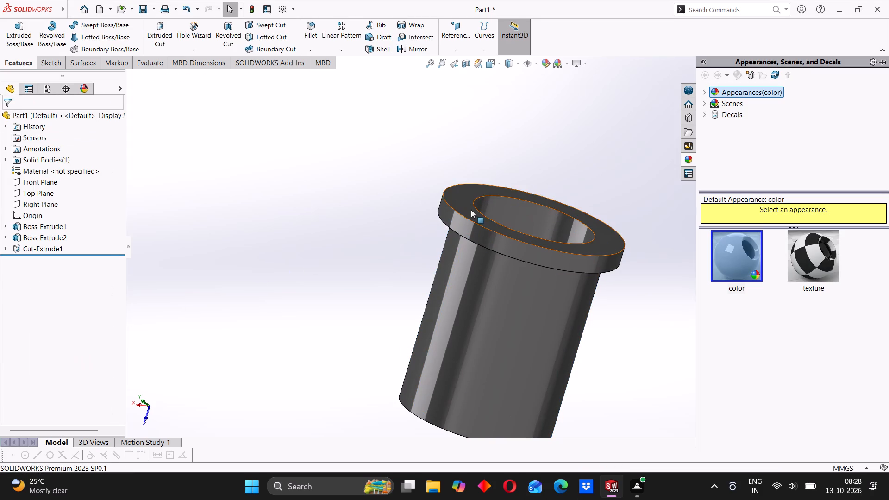
# Apply the white standard swatch to the inner cylindrical face of the through bore only.
pyautogui.scroll(6, 477, 217)
pyautogui.click(616, 286)
pyautogui.moveTo(534, 287); pyautogui.dragTo(486, 299, button='middle')
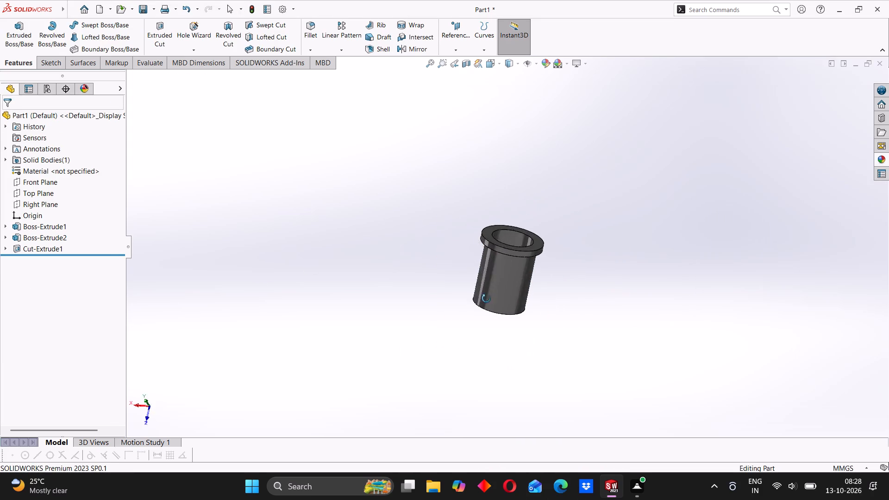
pyautogui.moveTo(486, 299); pyautogui.dragTo(468, 327, button='middle')
pyautogui.moveTo(516, 284); pyautogui.dragTo(527, 358, button='middle')
pyautogui.moveTo(558, 285); pyautogui.dragTo(585, 370, button='middle')
pyautogui.scroll(-4, 538, 295)
pyautogui.rightClick(482, 253)
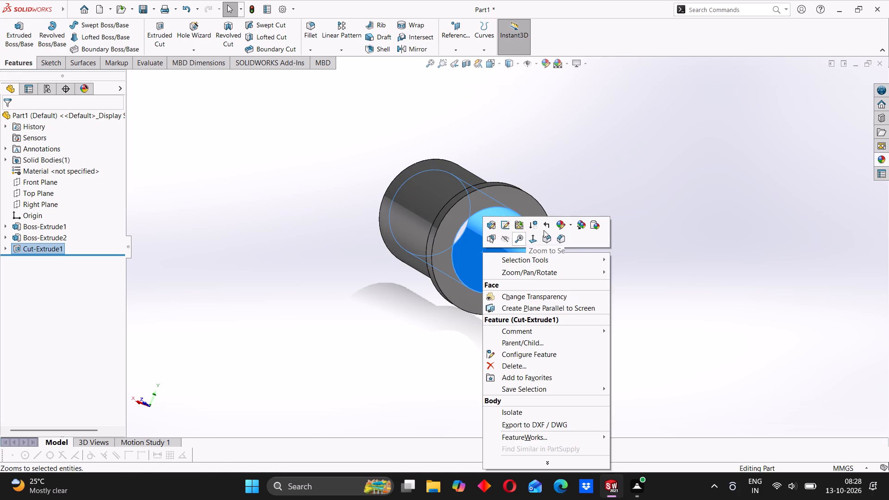
pyautogui.click(569, 222)
pyautogui.click(570, 245)
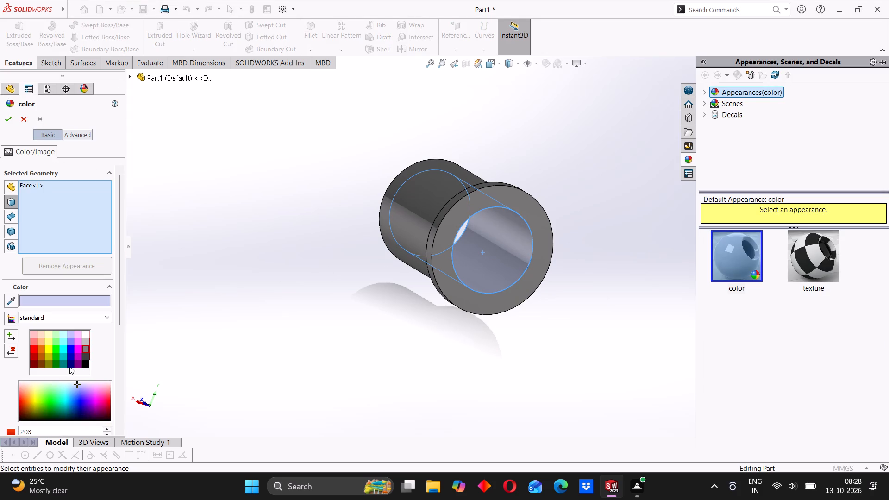
pyautogui.click(84, 334)
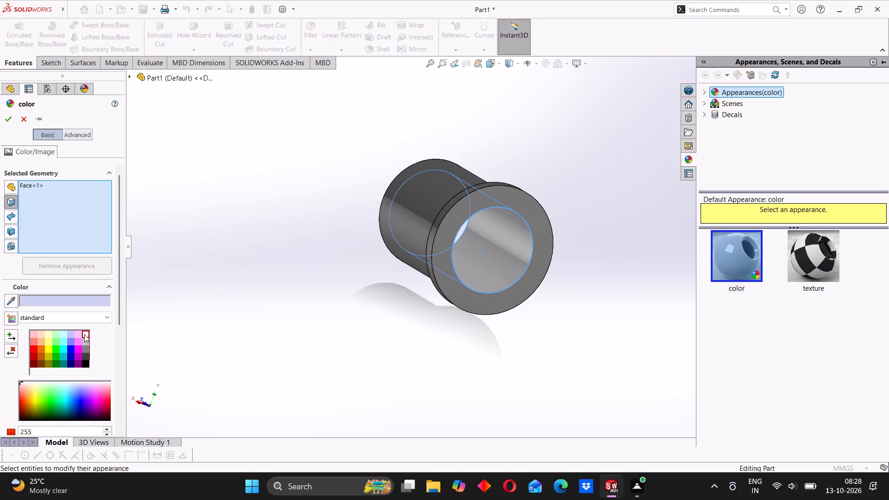
pyautogui.click(6, 121)
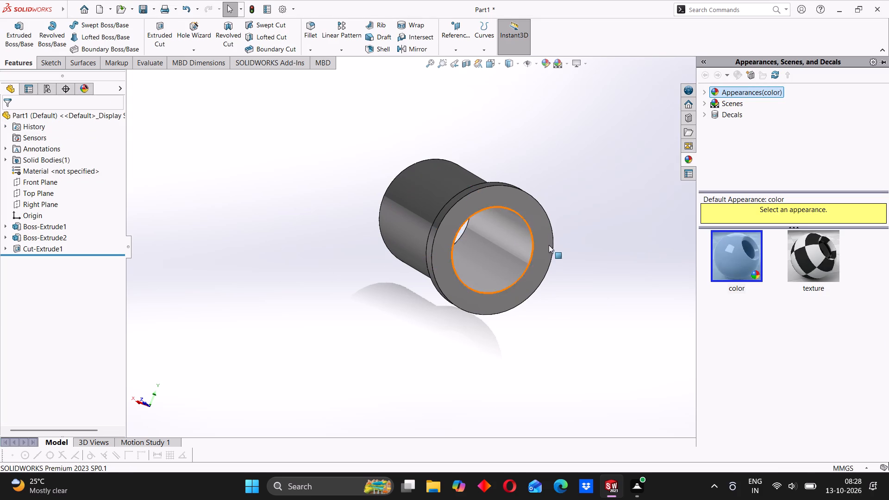
# Examine the coloured bushing's bore, flange and outer cylinder from several angles and close up.
pyautogui.moveTo(488, 345); pyautogui.dragTo(469, 290, button='middle')
pyautogui.click(397, 296)
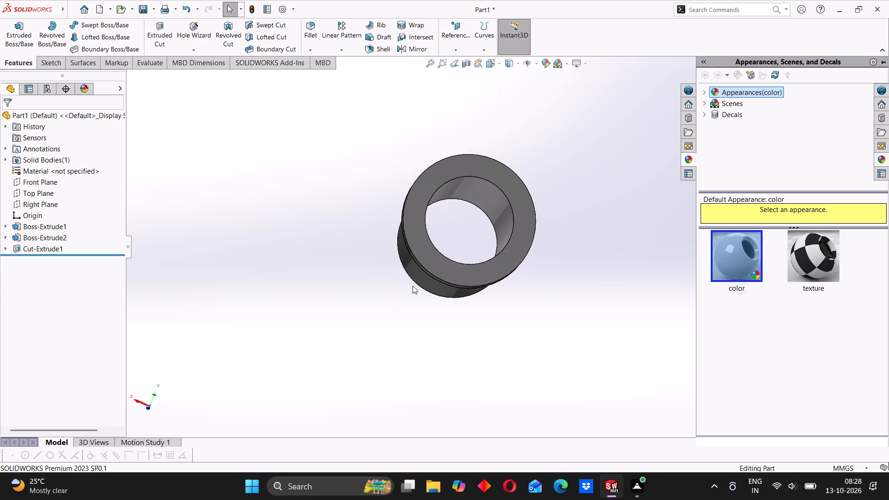
pyautogui.moveTo(486, 237); pyautogui.dragTo(431, 271, button='middle')
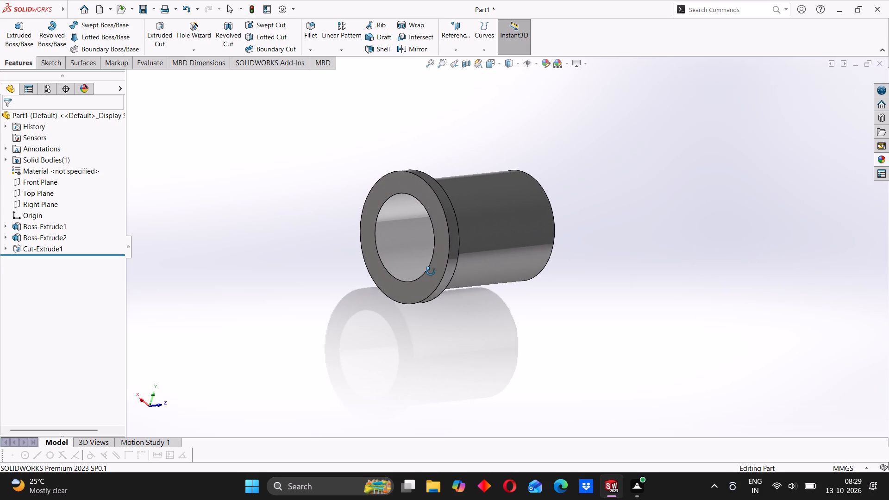
pyautogui.moveTo(431, 271); pyautogui.dragTo(472, 283, button='middle')
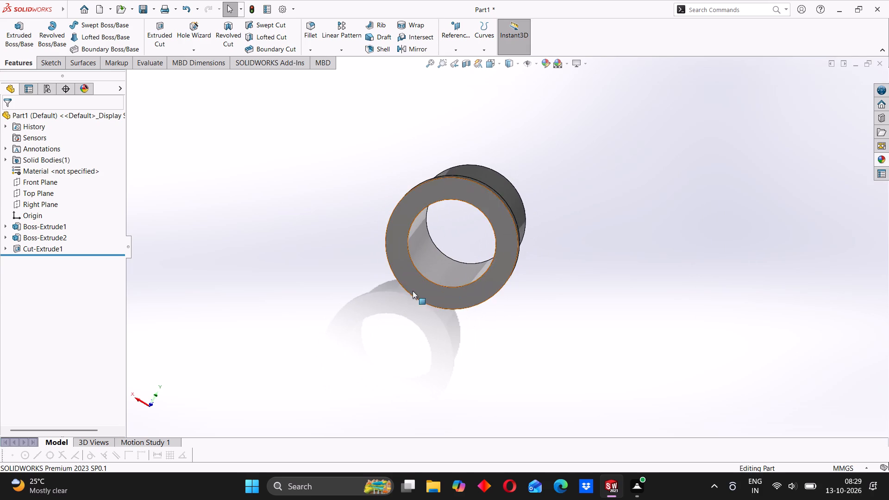
pyautogui.moveTo(393, 288); pyautogui.dragTo(414, 260, button='middle')
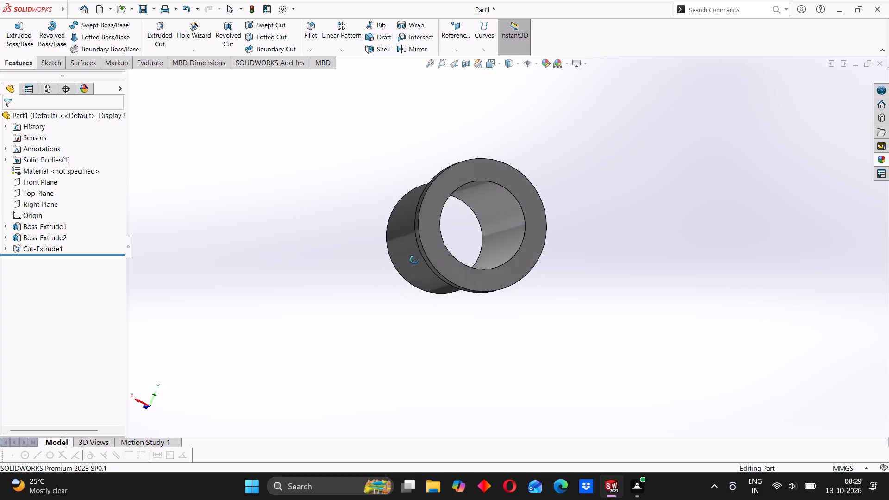
pyautogui.moveTo(414, 260); pyautogui.dragTo(301, 265, button='middle')
pyautogui.moveTo(363, 243); pyautogui.dragTo(405, 235, button='middle')
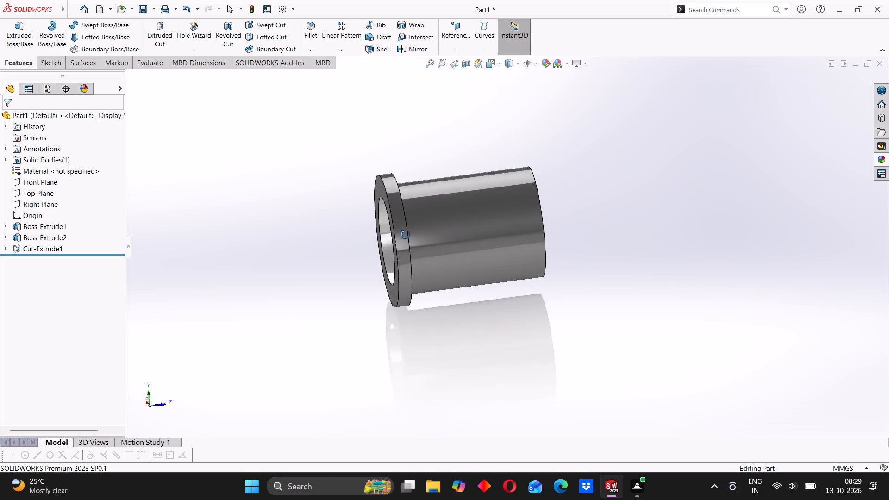
pyautogui.moveTo(405, 235); pyautogui.dragTo(454, 228, button='middle')
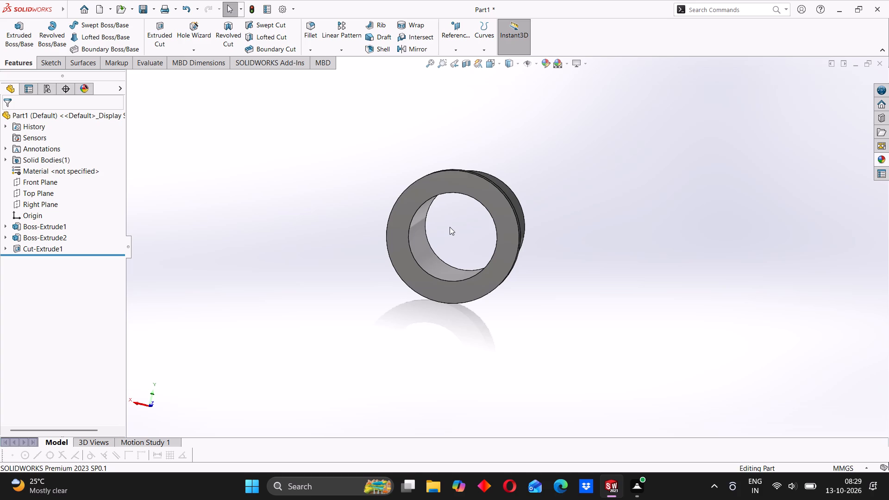
pyautogui.moveTo(433, 271); pyautogui.dragTo(404, 250, button='middle')
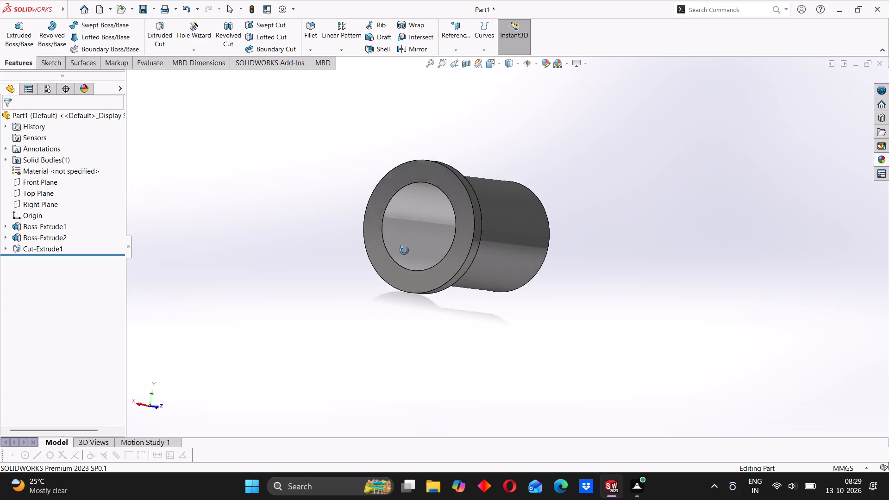
pyautogui.moveTo(404, 250); pyautogui.dragTo(420, 188, button='middle')
pyautogui.moveTo(390, 252); pyautogui.dragTo(431, 178, button='middle')
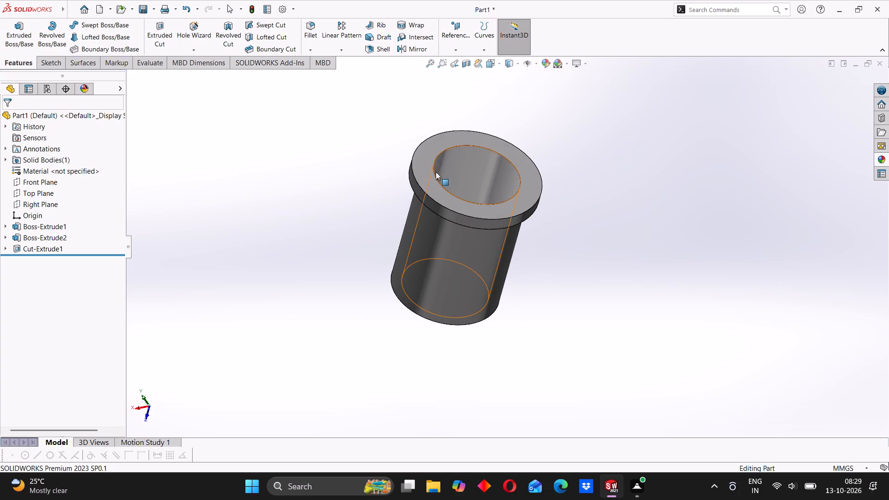
pyautogui.moveTo(439, 275); pyautogui.dragTo(436, 210, button='middle')
pyautogui.scroll(-3, 405, 199)
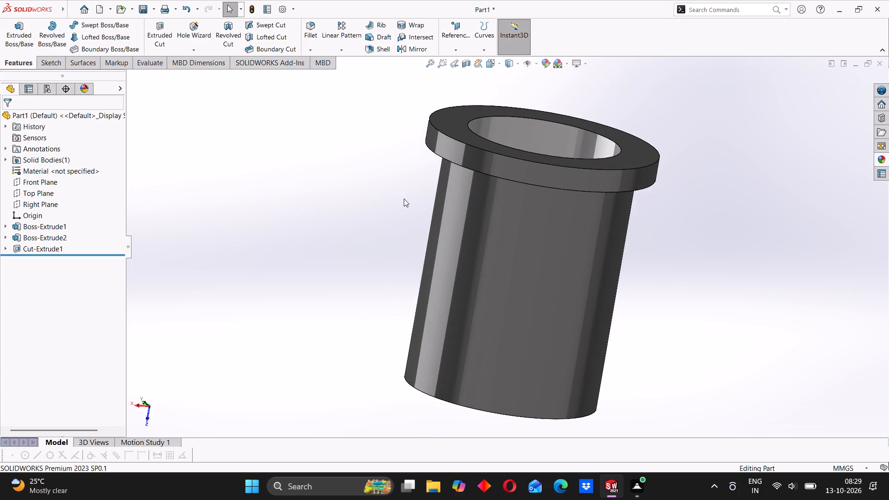
pyautogui.moveTo(372, 213); pyautogui.dragTo(466, 256, button='middle')
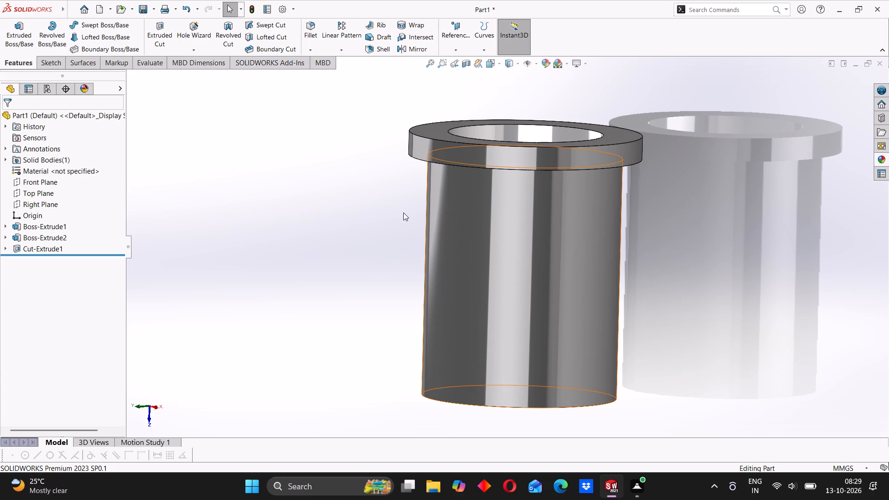
pyautogui.scroll(5, 488, 152)
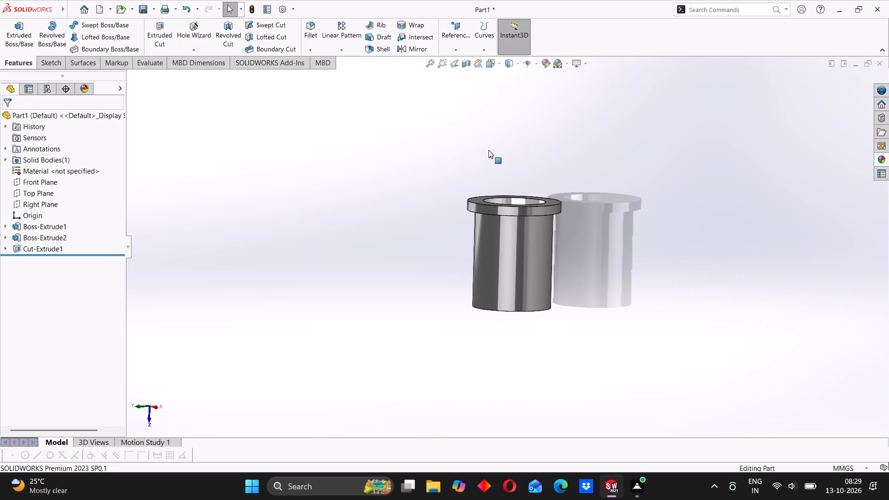
pyautogui.moveTo(477, 287); pyautogui.dragTo(442, 306, button='middle')
pyautogui.moveTo(410, 307); pyautogui.dragTo(448, 251, button='middle')
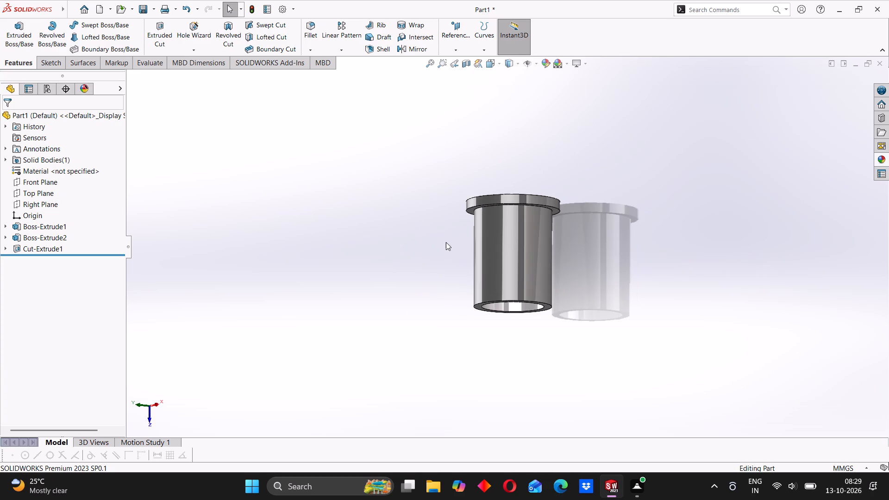
pyautogui.moveTo(489, 256); pyautogui.dragTo(473, 288, button='middle')
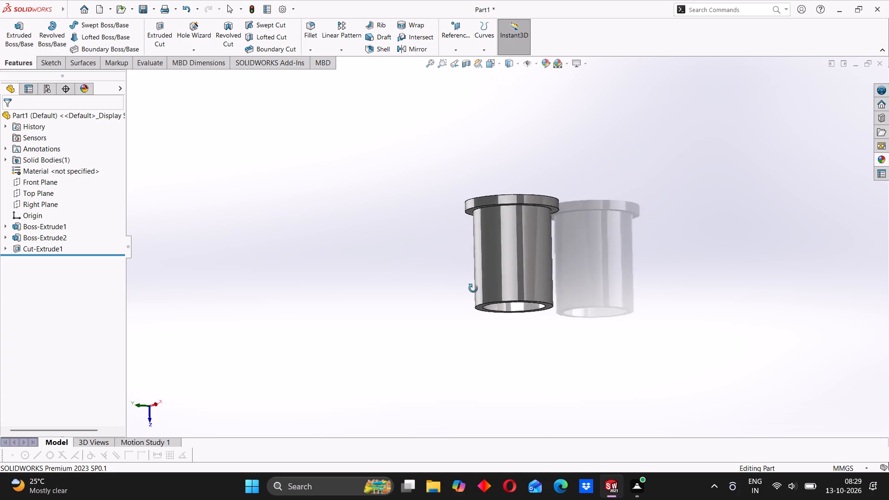
pyautogui.moveTo(473, 288); pyautogui.dragTo(473, 313, button='middle')
pyautogui.moveTo(481, 219); pyautogui.dragTo(468, 221, button='middle')
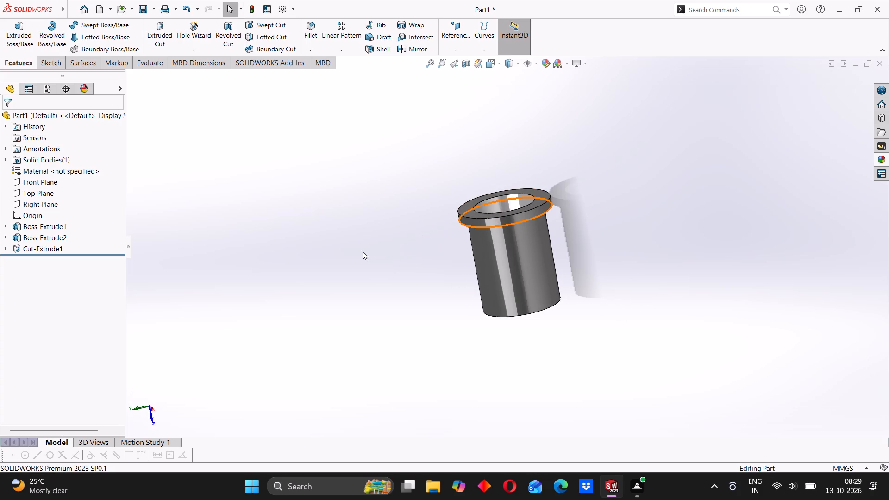
# Start saving the part under a new name and create a folder named ASSEMBLY 21 in Downloads.
pyautogui.click(153, 7)
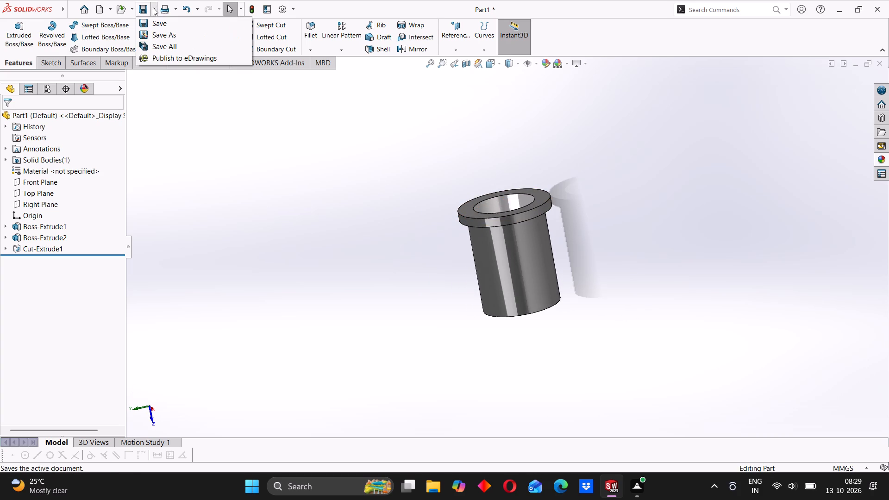
pyautogui.click(153, 36)
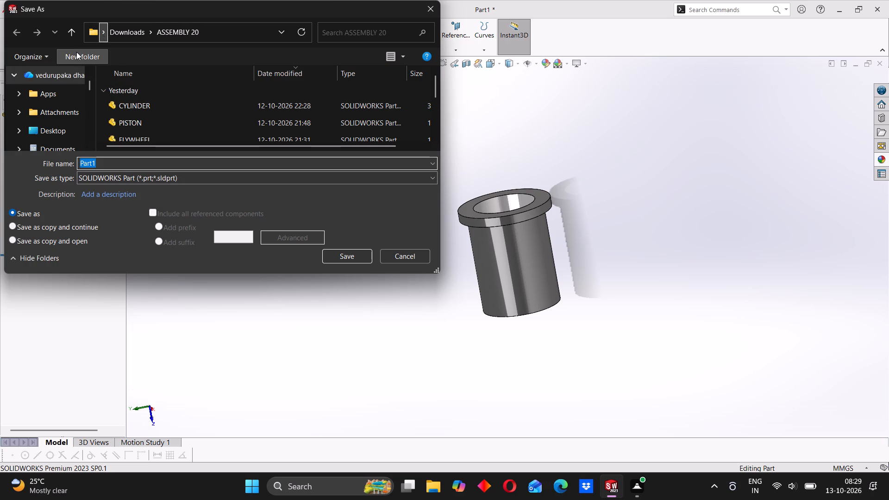
pyautogui.click(119, 31)
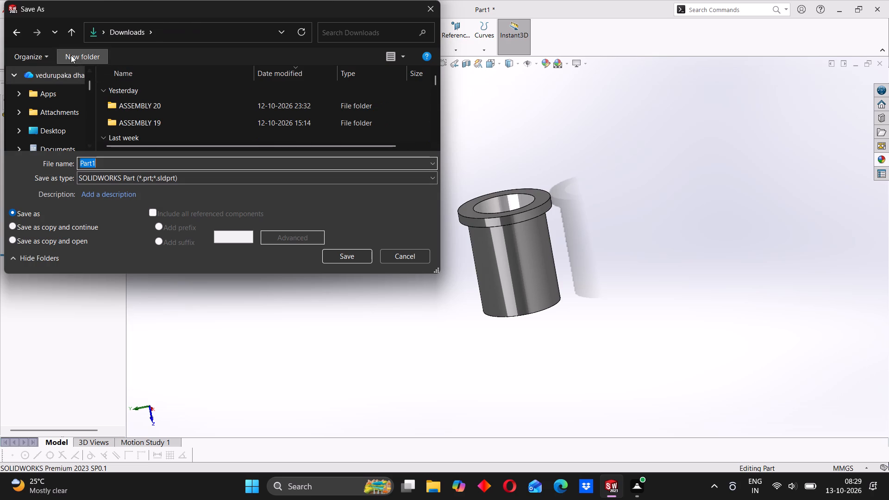
pyautogui.click(71, 55)
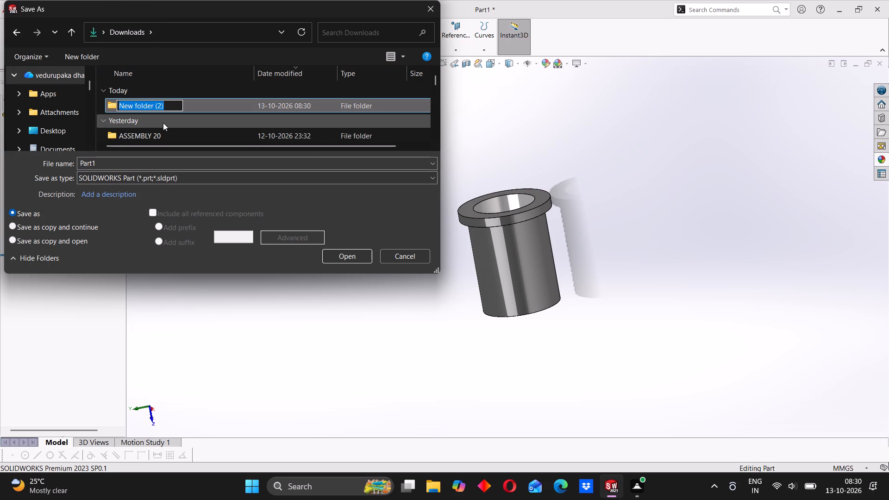
pyautogui.write('ASSEMBLY')
pyautogui.press('space')
pyautogui.write('21')
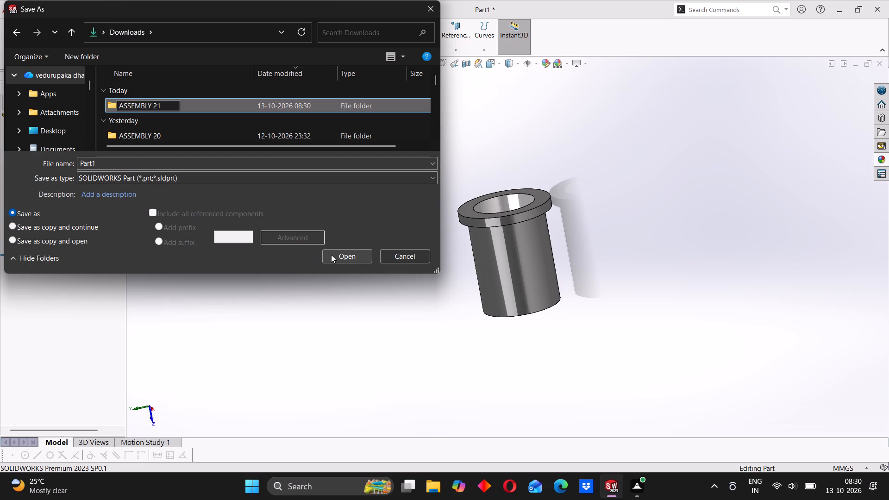
pyautogui.click(331, 254)
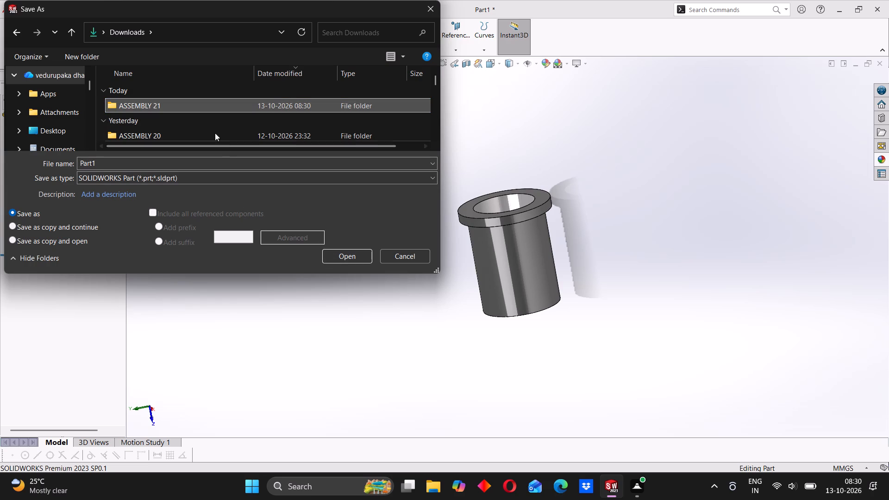
# Save the part in the ASSEMBLY 21 folder as a SOLIDWORKS Part named BUSH.
pyautogui.doubleClick(186, 104)
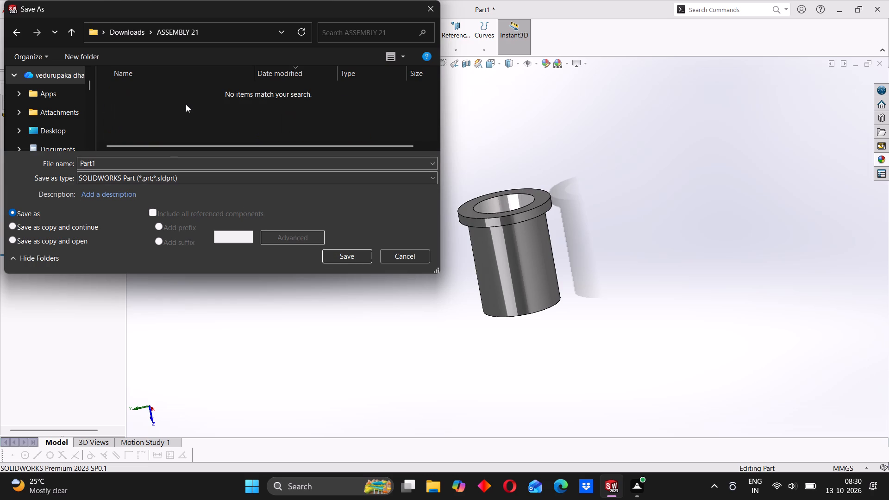
pyautogui.moveTo(151, 157); pyautogui.dragTo(107, 159)
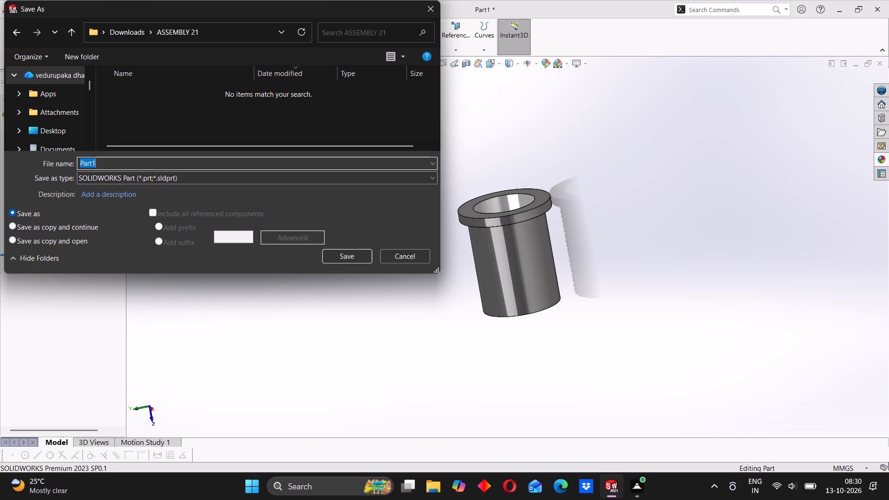
pyautogui.write('BUSH')
pyautogui.click(346, 257)
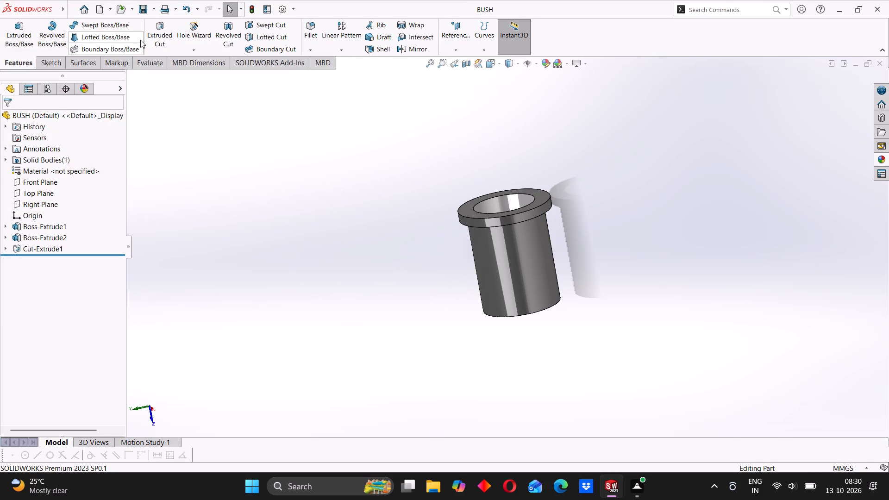
# Save a copy of the part as a PDF named BUSH in the ASSEMBLY 21 folder.
pyautogui.click(150, 8)
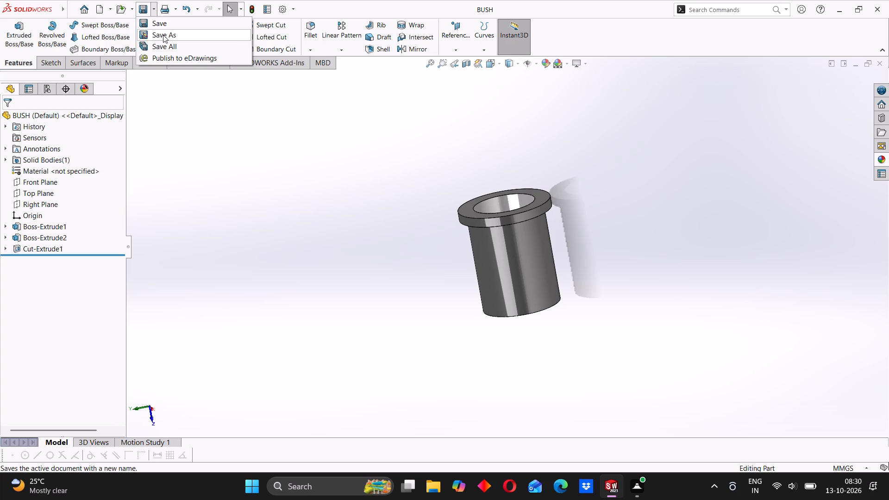
pyautogui.click(163, 35)
pyautogui.click(176, 177)
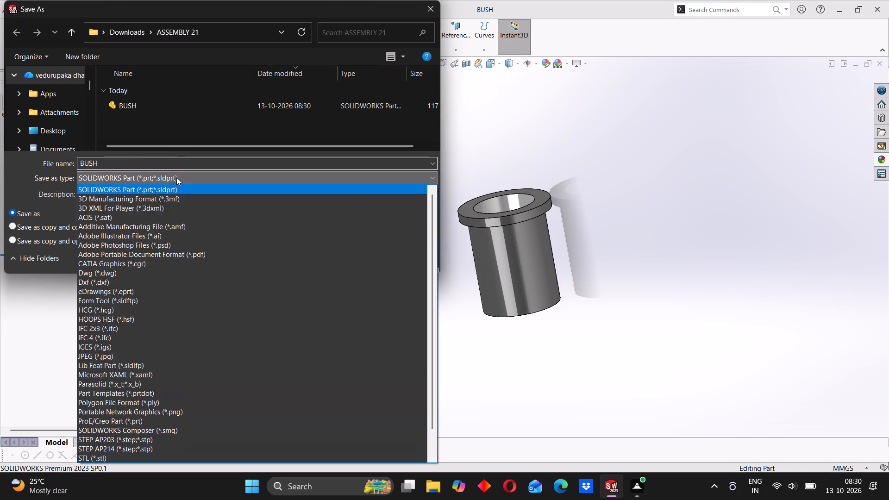
pyautogui.click(167, 255)
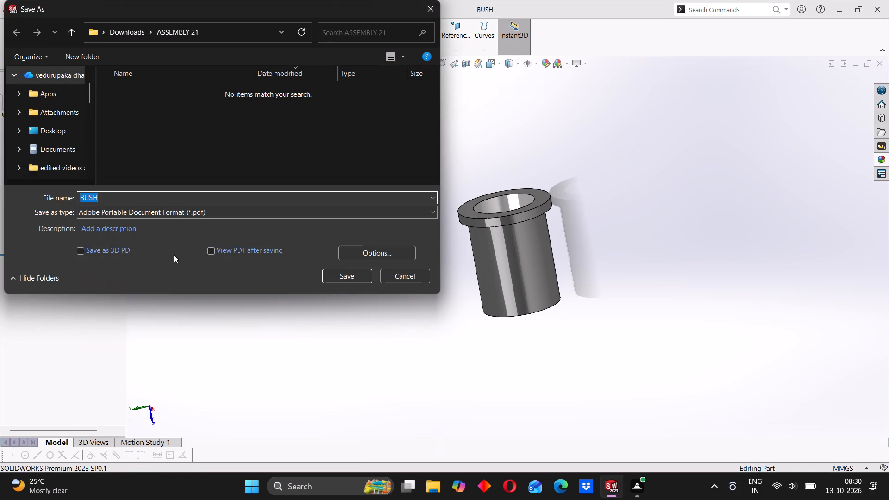
pyautogui.click(343, 277)
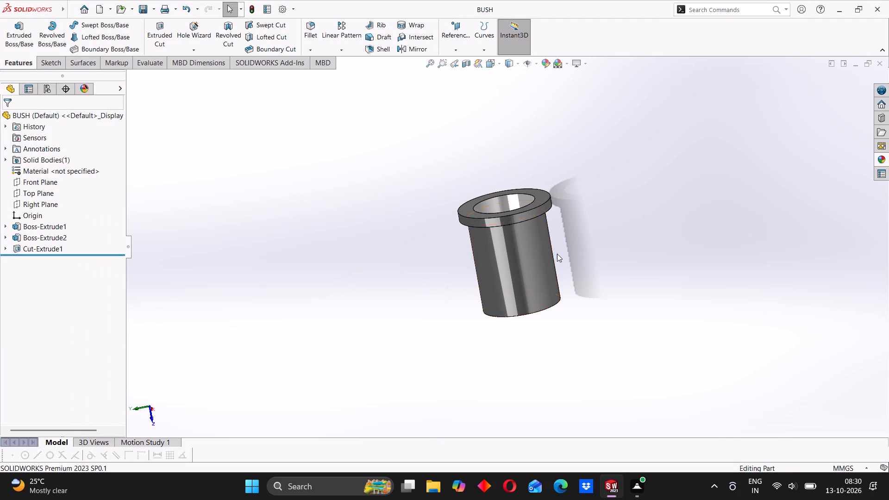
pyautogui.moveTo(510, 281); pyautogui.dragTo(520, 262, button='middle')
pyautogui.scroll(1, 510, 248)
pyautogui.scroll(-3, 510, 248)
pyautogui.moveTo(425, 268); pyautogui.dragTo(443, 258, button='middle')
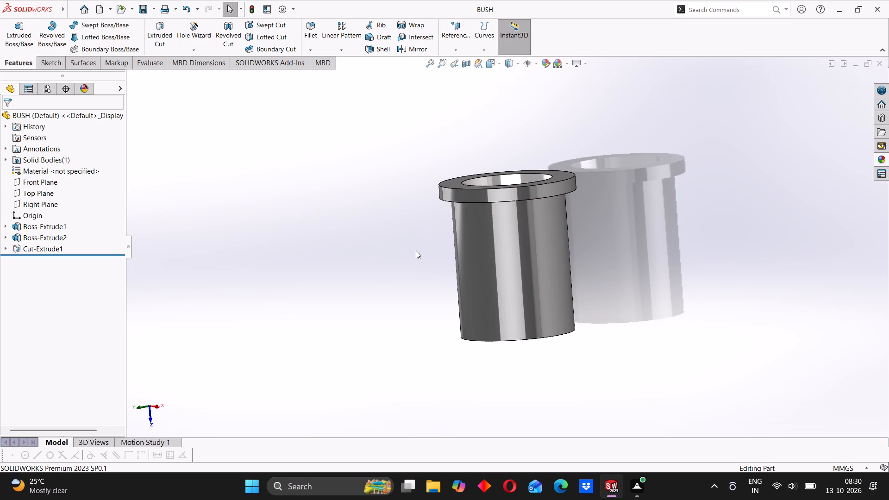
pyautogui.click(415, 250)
# Examine the saved bushing's flange, bore and outer cylinder from several angles.
pyautogui.scroll(-2, 468, 235)
pyautogui.scroll(3, 464, 237)
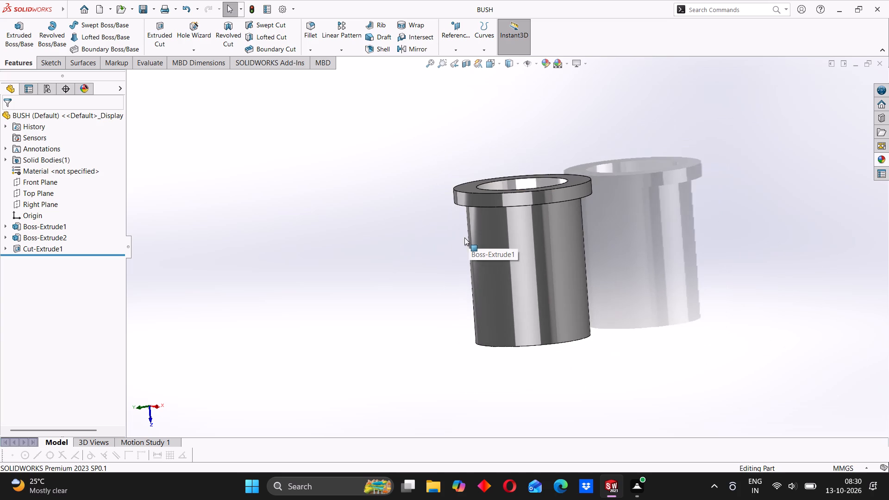
pyautogui.moveTo(453, 258); pyautogui.dragTo(478, 244, button='middle')
pyautogui.moveTo(357, 244); pyautogui.dragTo(434, 256, button='middle')
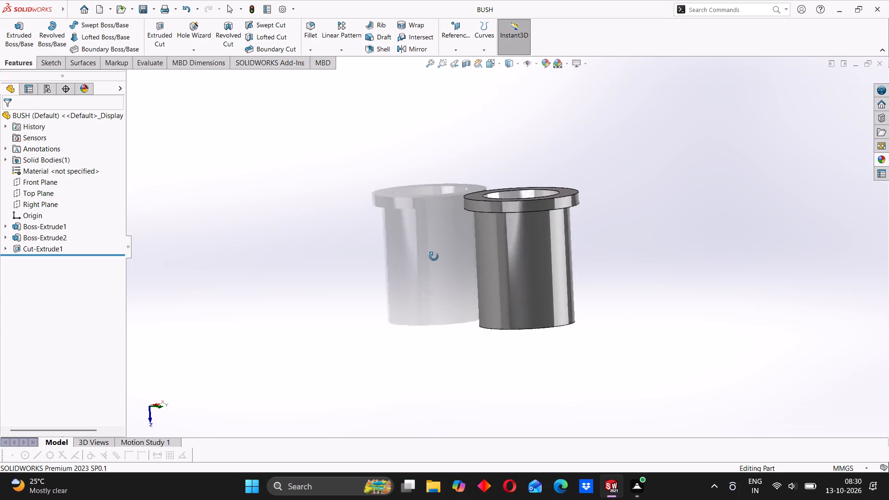
pyautogui.moveTo(434, 256); pyautogui.dragTo(419, 258, button='middle')
pyautogui.moveTo(669, 247); pyautogui.dragTo(547, 331, button='middle')
pyautogui.moveTo(543, 268); pyautogui.dragTo(554, 255, button='middle')
pyautogui.click(438, 263)
pyautogui.moveTo(578, 285); pyautogui.dragTo(578, 284, button='middle')
pyautogui.scroll(1, 578, 285)
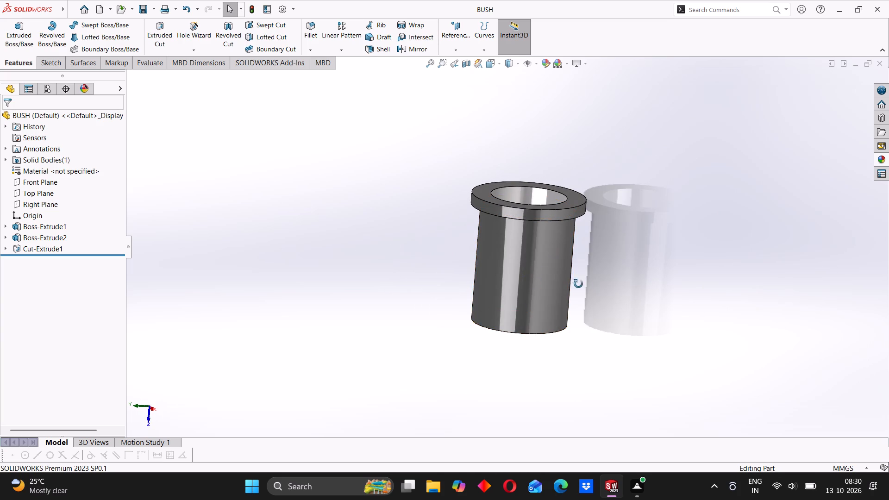
pyautogui.moveTo(578, 284); pyautogui.dragTo(568, 218, button='middle')
pyautogui.moveTo(510, 227); pyautogui.dragTo(530, 255, button='middle')
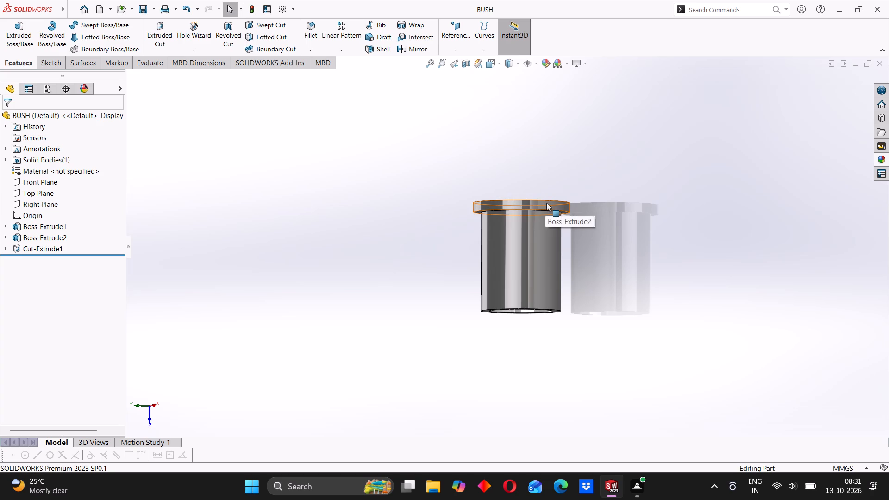
pyautogui.moveTo(461, 219); pyautogui.dragTo(464, 263, button='middle')
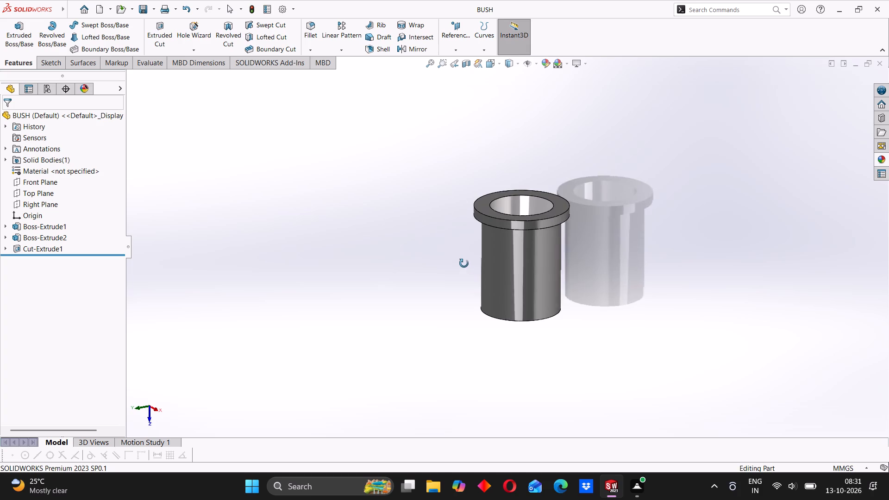
pyautogui.moveTo(464, 263); pyautogui.dragTo(463, 262, button='middle')
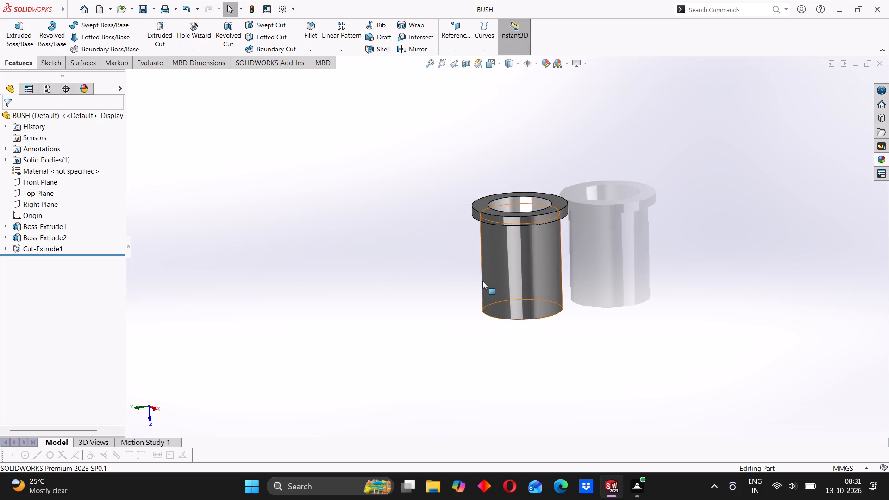
pyautogui.scroll(-2, 482, 281)
pyautogui.scroll(2, 483, 283)
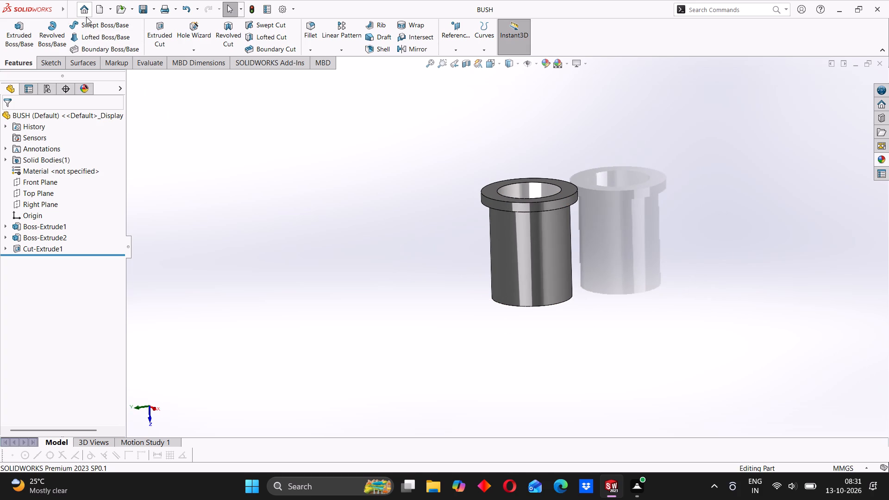
# Create a new, empty part document.
pyautogui.click(86, 12)
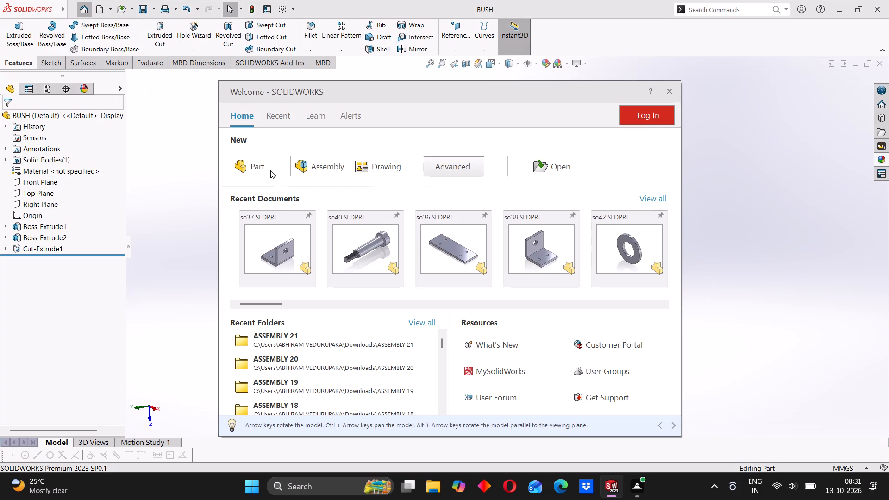
pyautogui.click(270, 170)
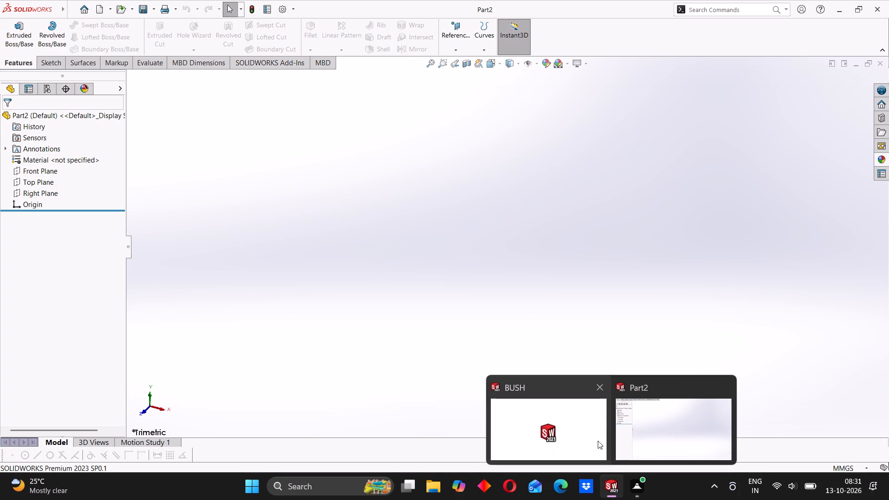
# Switch back to the BUSH part and inspect both ends, the bore and the flange, including close up.
pyautogui.click(572, 425)
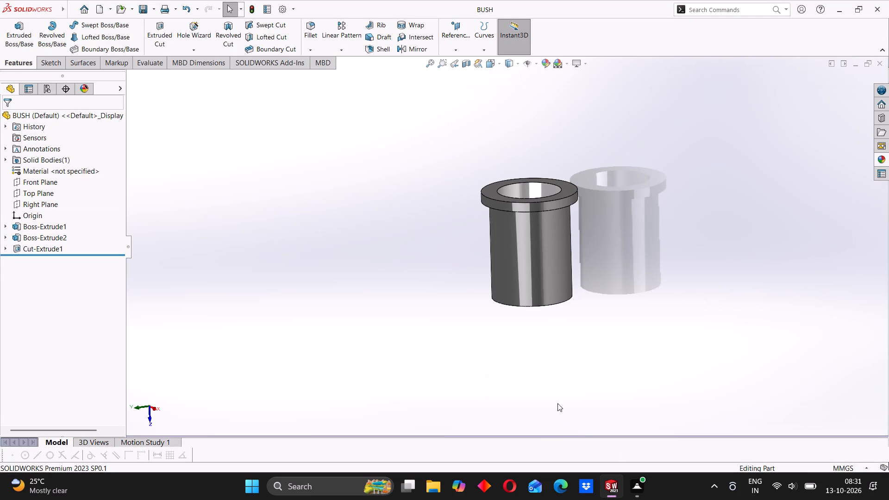
pyautogui.scroll(-3, 549, 206)
pyautogui.moveTo(542, 205); pyautogui.dragTo(440, 183, button='middle')
pyautogui.scroll(1, 440, 182)
pyautogui.moveTo(512, 276); pyautogui.dragTo(441, 194, button='middle')
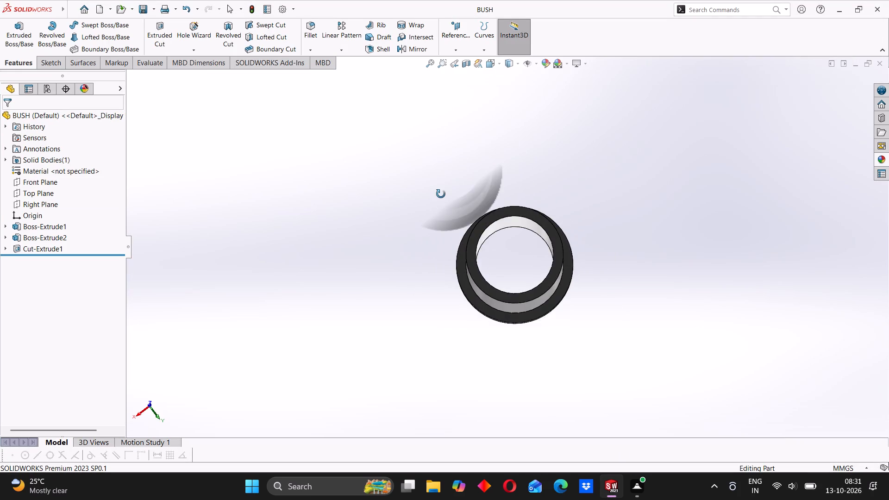
pyautogui.moveTo(441, 194); pyautogui.dragTo(635, 312, button='middle')
pyautogui.moveTo(527, 283); pyautogui.dragTo(491, 272, button='middle')
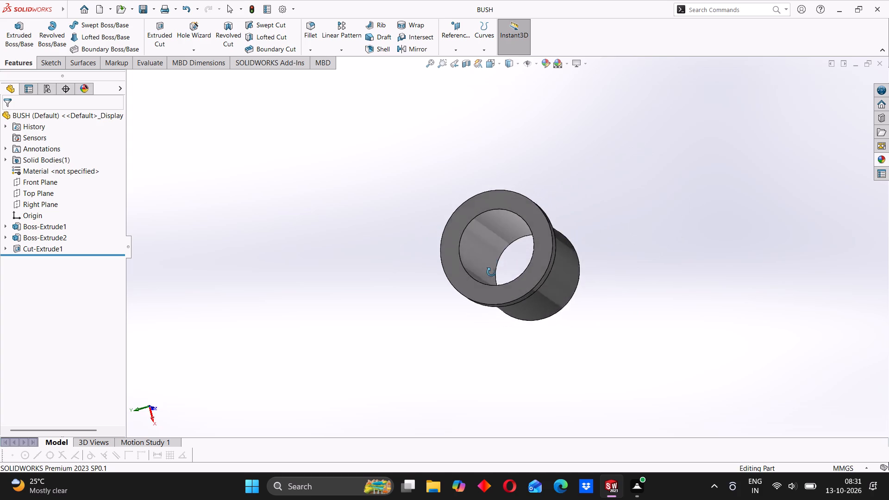
pyautogui.moveTo(491, 272); pyautogui.dragTo(492, 276, button='middle')
pyautogui.scroll(-5, 492, 252)
pyautogui.moveTo(465, 219); pyautogui.dragTo(496, 161, button='middle')
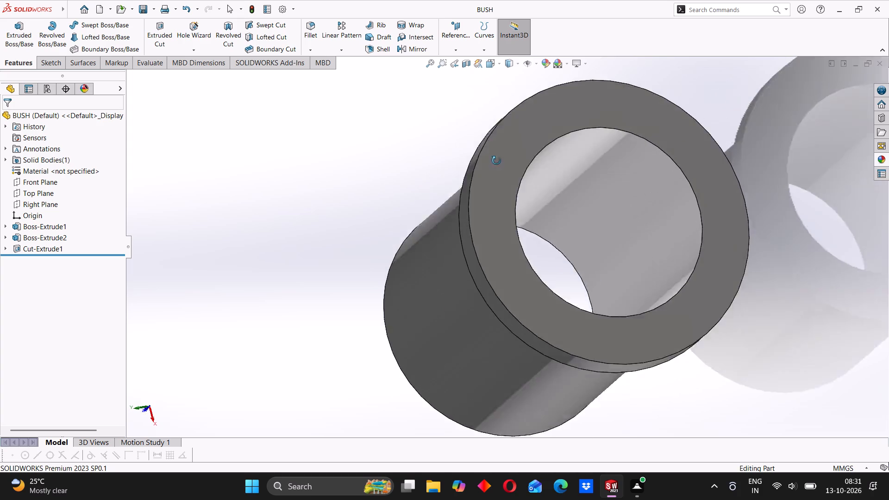
pyautogui.moveTo(496, 161); pyautogui.dragTo(496, 160, button='middle')
pyautogui.scroll(3, 495, 188)
pyautogui.moveTo(548, 281); pyautogui.dragTo(545, 225, button='middle')
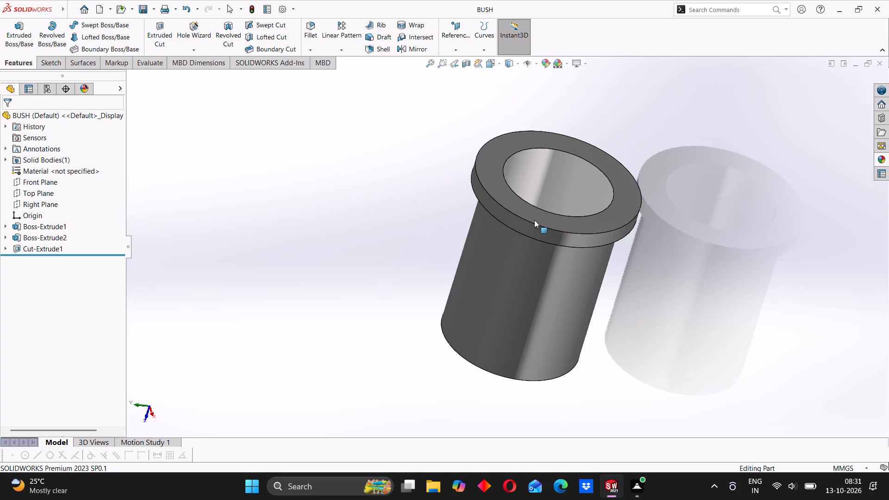
pyautogui.moveTo(571, 306); pyautogui.dragTo(540, 222, button='middle')
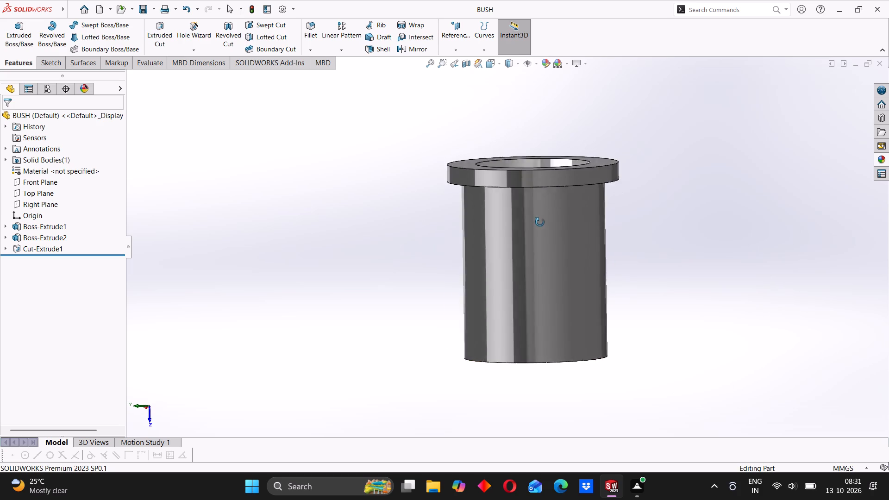
pyautogui.moveTo(540, 222); pyautogui.dragTo(540, 222, button='middle')
pyautogui.scroll(-2, 534, 225)
pyautogui.moveTo(505, 249); pyautogui.dragTo(520, 225, button='middle')
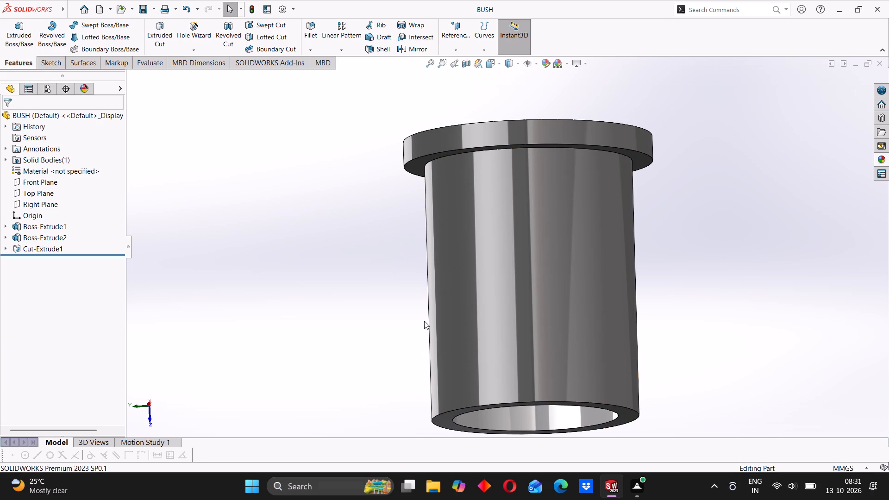
# Examine the BUSH part's flange rim, bore opening and outer cylinder from the side and from above.
pyautogui.moveTo(488, 210); pyautogui.dragTo(491, 249, button='middle')
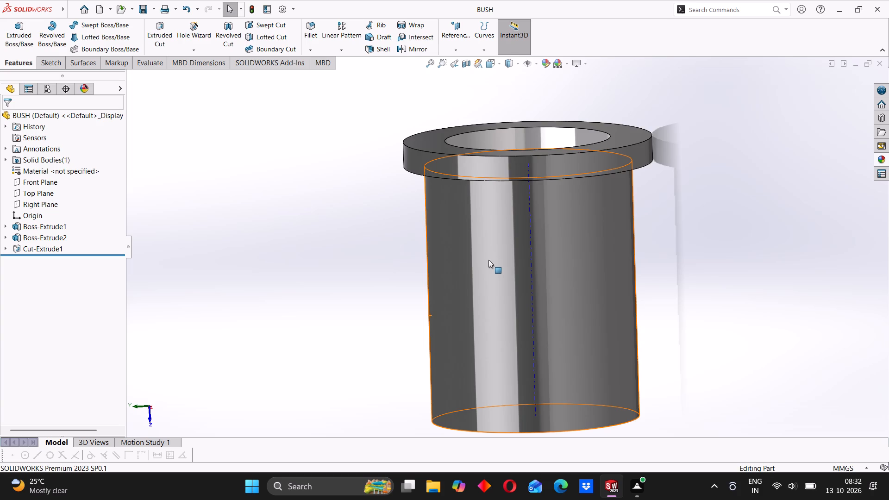
pyautogui.moveTo(495, 238); pyautogui.dragTo(488, 268, button='middle')
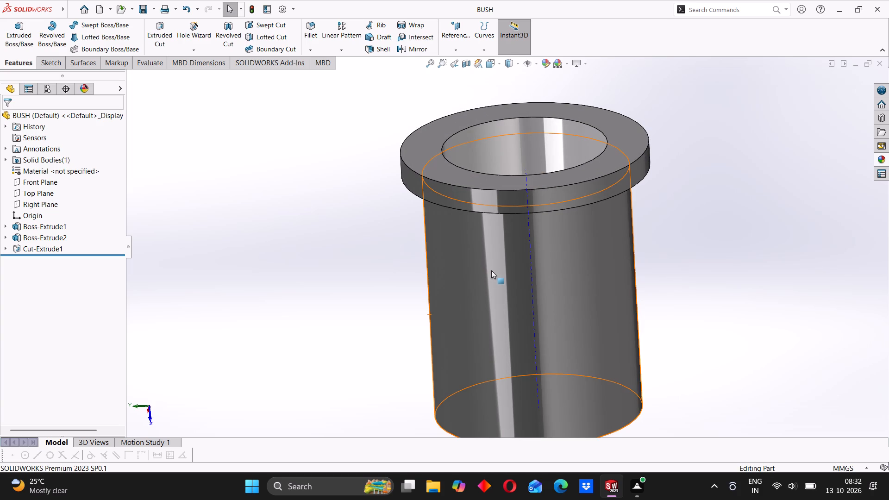
pyautogui.moveTo(494, 270); pyautogui.dragTo(509, 273, button='middle')
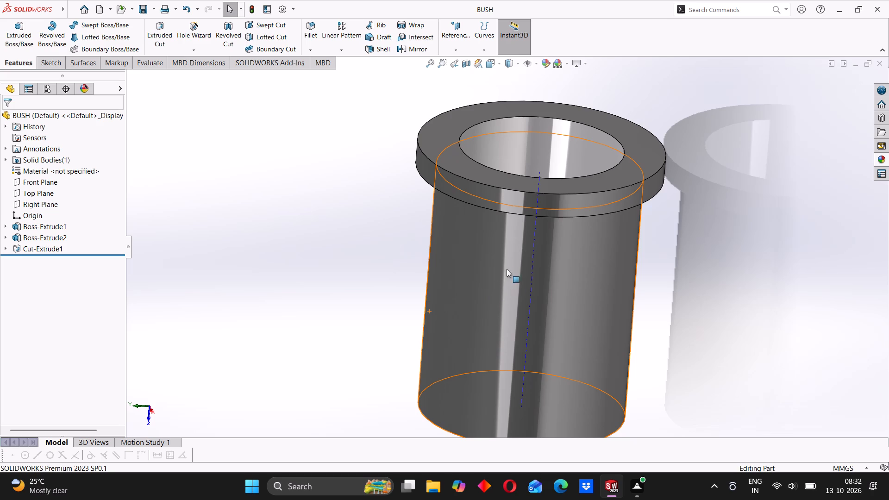
pyautogui.moveTo(545, 341); pyautogui.dragTo(515, 265, button='middle')
pyautogui.scroll(4, 515, 267)
pyautogui.moveTo(540, 265); pyautogui.dragTo(536, 293, button='middle')
pyautogui.scroll(-3, 513, 257)
pyautogui.moveTo(436, 281); pyautogui.dragTo(477, 284, button='middle')
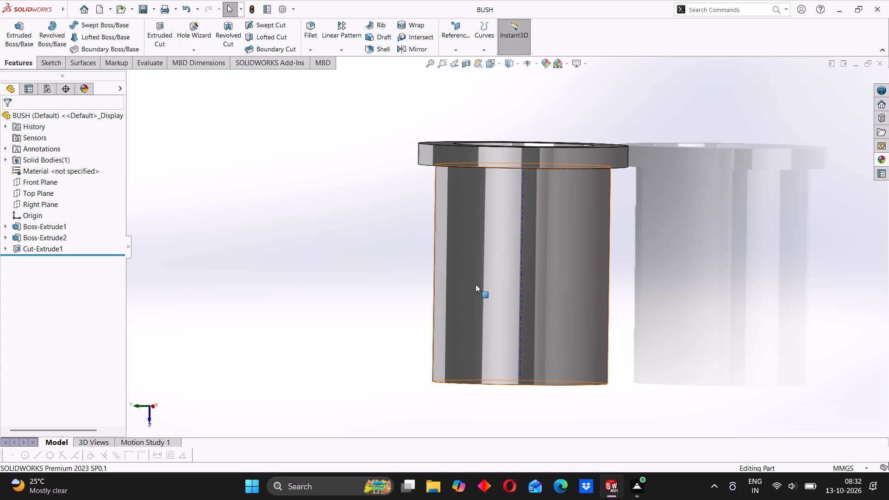
pyautogui.moveTo(501, 242); pyautogui.dragTo(502, 237, button='middle')
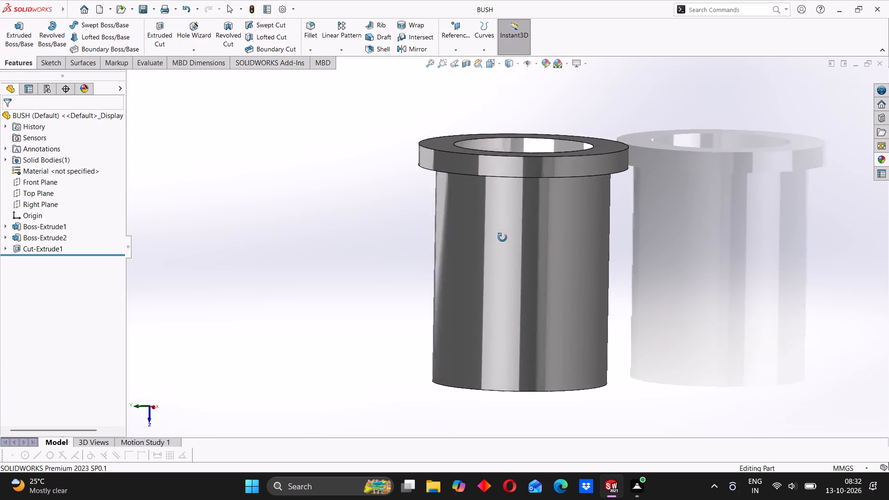
pyautogui.moveTo(502, 237); pyautogui.dragTo(503, 234, button='middle')
pyautogui.click(401, 267)
pyautogui.moveTo(527, 276); pyautogui.dragTo(512, 270, button='middle')
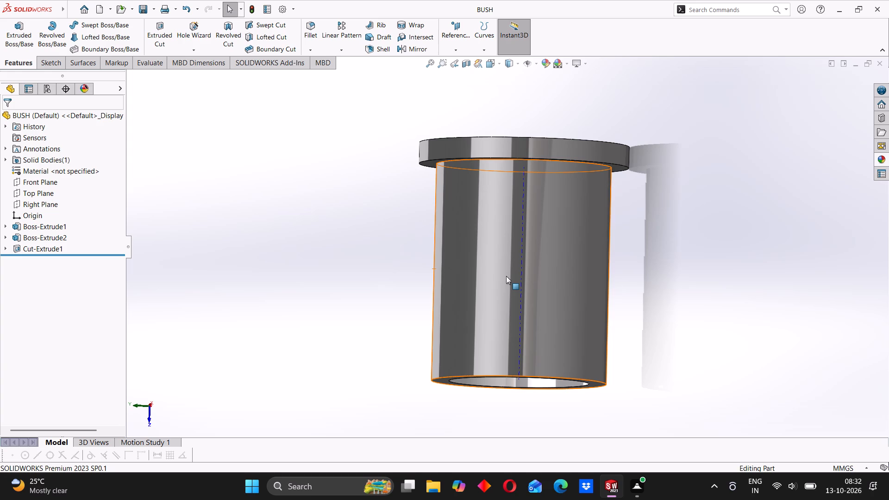
pyautogui.moveTo(522, 262); pyautogui.dragTo(524, 294, button='middle')
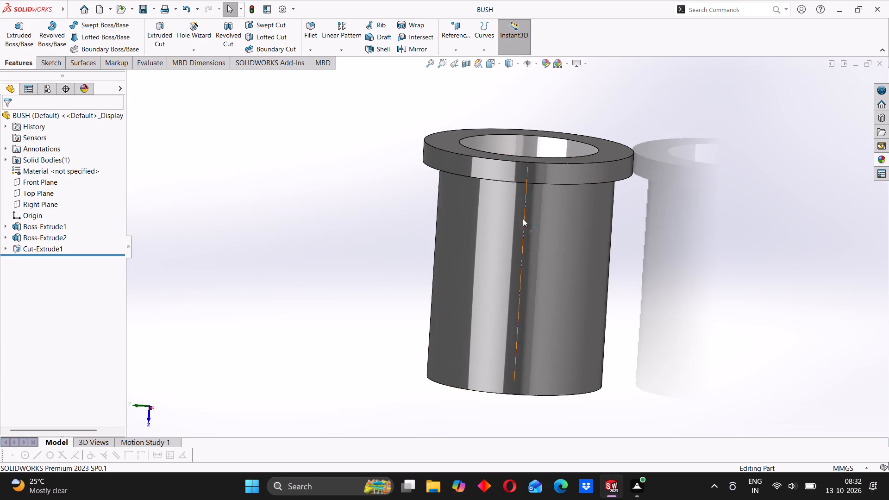
pyautogui.moveTo(521, 189); pyautogui.dragTo(525, 264, button='middle')
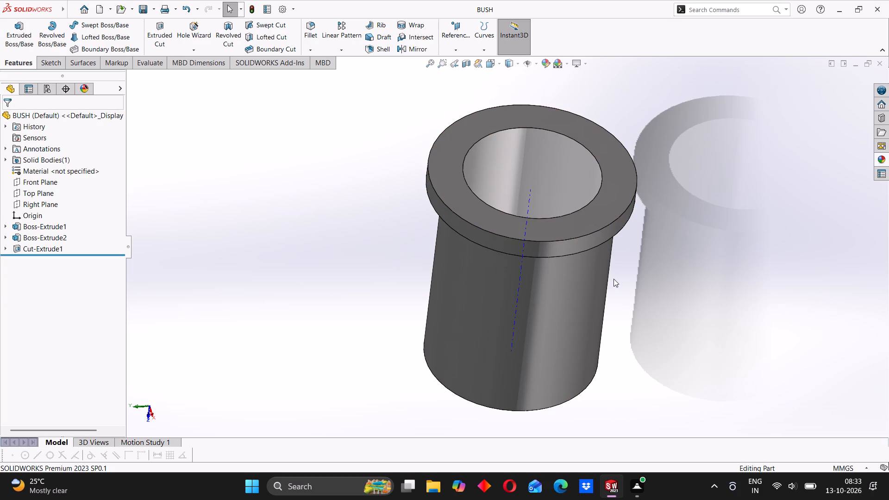
pyautogui.moveTo(573, 280); pyautogui.dragTo(547, 253, button='middle')
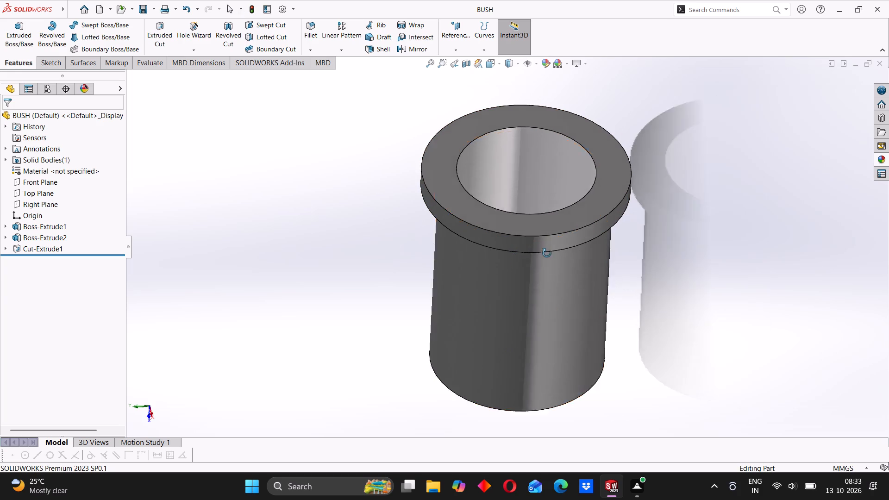
pyautogui.moveTo(547, 253); pyautogui.dragTo(538, 239, button='middle')
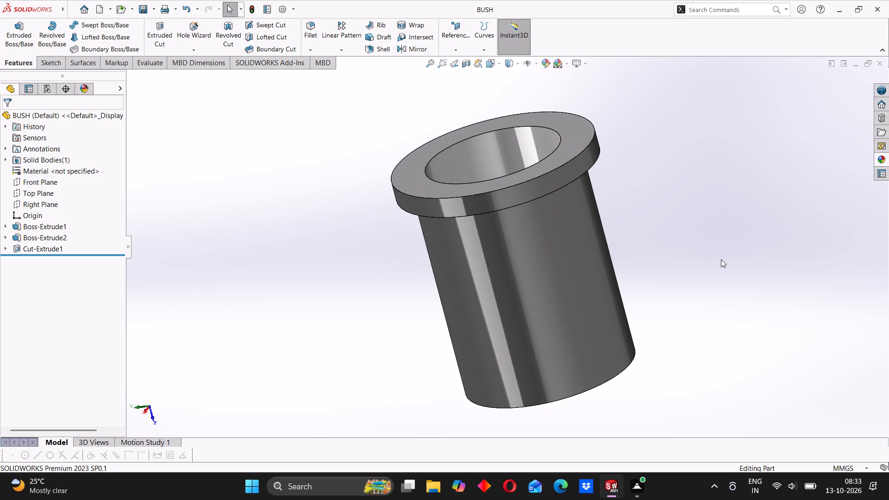
pyautogui.moveTo(460, 233); pyautogui.dragTo(515, 198, button='middle')
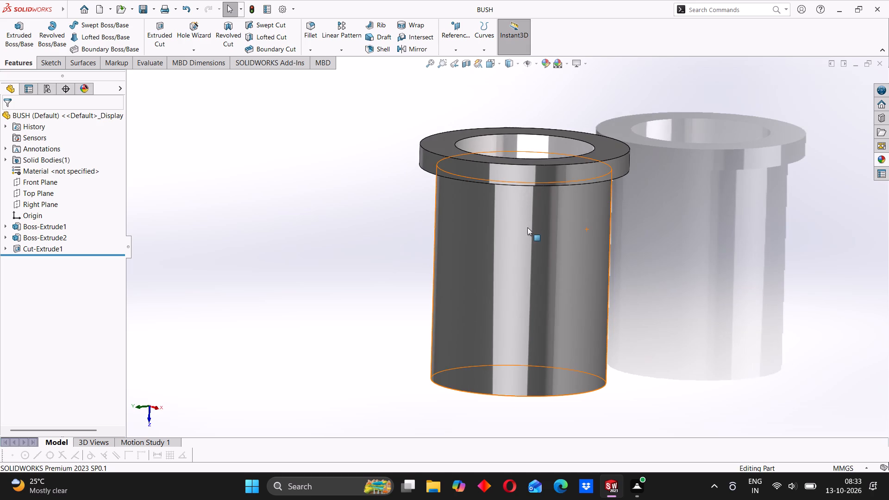
pyautogui.moveTo(527, 227); pyautogui.dragTo(519, 213, button='middle')
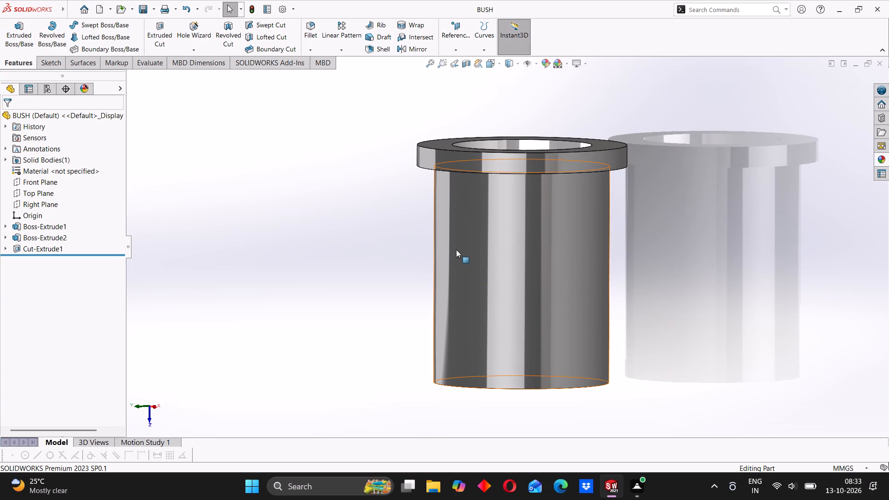
# Inspect the BUSH part's plain end, the flange's underside and the through bore from below and above.
pyautogui.moveTo(543, 375); pyautogui.dragTo(563, 218, button='middle')
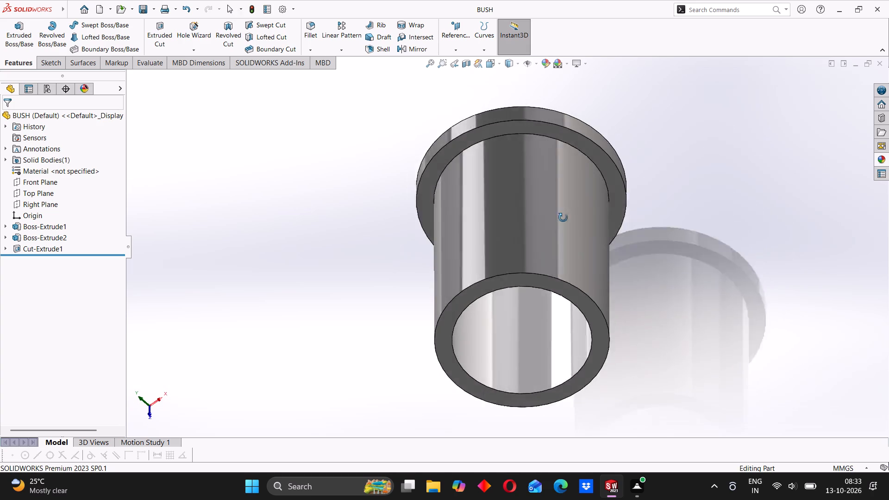
pyautogui.moveTo(563, 218); pyautogui.dragTo(557, 193, button='middle')
pyautogui.moveTo(557, 262); pyautogui.dragTo(571, 1, button='middle')
pyautogui.moveTo(530, 201); pyautogui.dragTo(485, 356, button='middle')
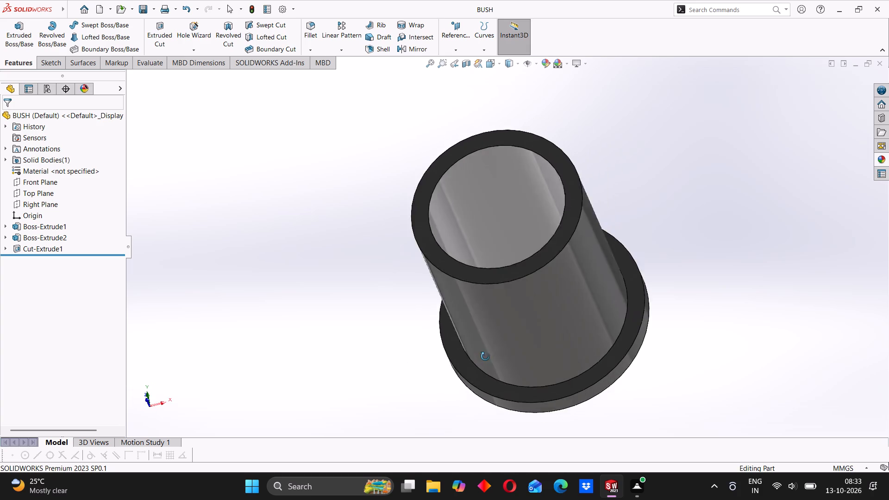
pyautogui.moveTo(485, 356); pyautogui.dragTo(485, 356, button='middle')
pyautogui.moveTo(538, 181); pyautogui.dragTo(567, 276, button='middle')
pyautogui.moveTo(572, 278); pyautogui.dragTo(532, 250, button='middle')
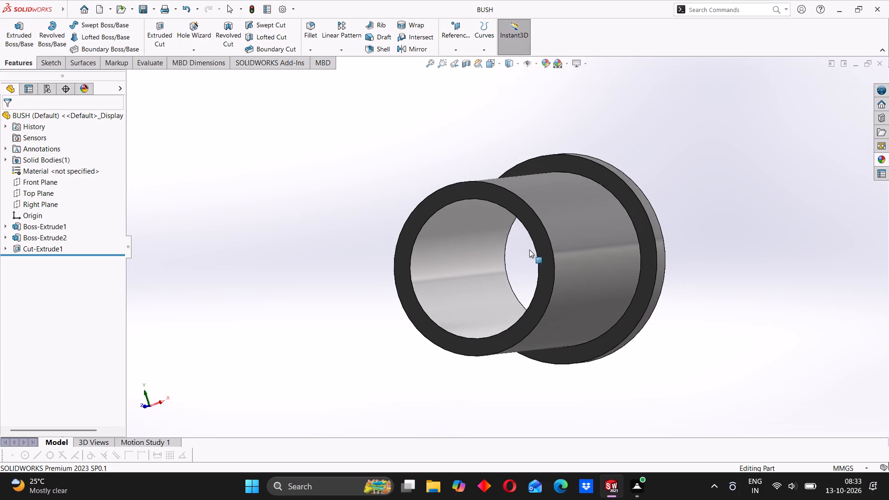
pyautogui.scroll(1, 502, 177)
pyautogui.moveTo(502, 177); pyautogui.dragTo(535, 291, button='middle')
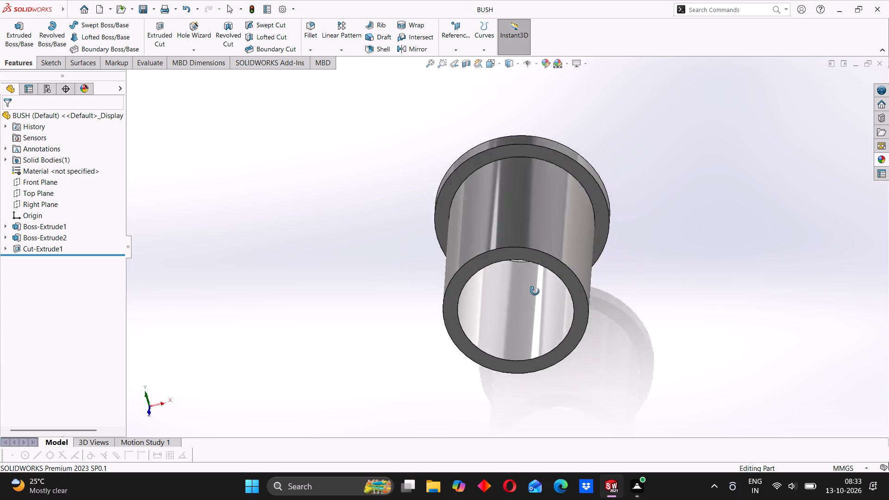
pyautogui.moveTo(535, 291); pyautogui.dragTo(547, 332, button='middle')
pyautogui.moveTo(553, 236); pyautogui.dragTo(499, 317, button='middle')
pyautogui.moveTo(549, 194); pyautogui.dragTo(561, 260, button='middle')
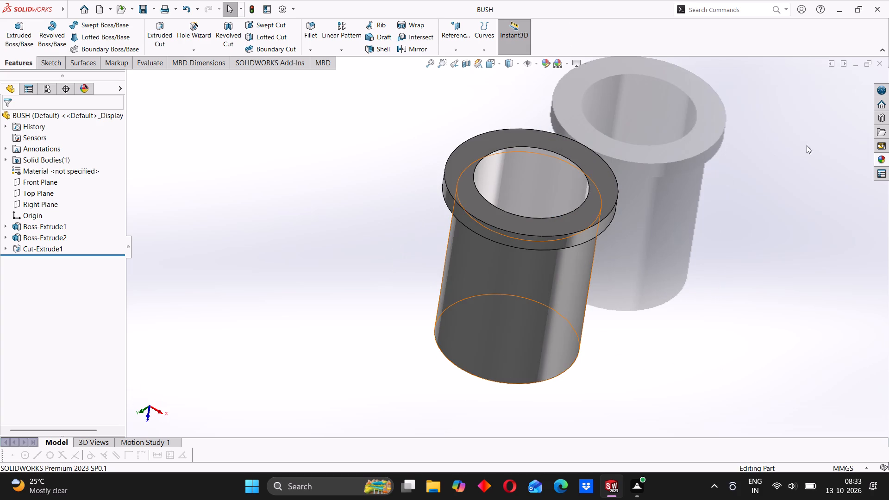
# Close the BUSH part and return to the new empty part.
pyautogui.click(884, 67)
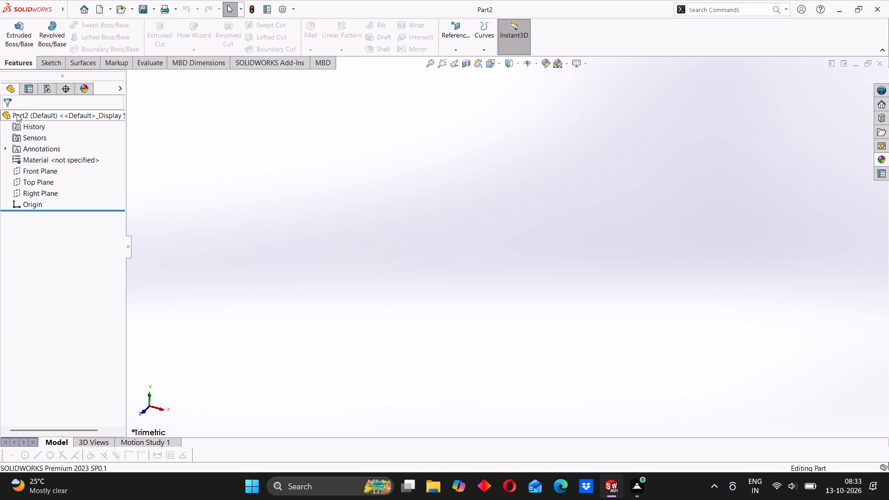
# Sketch two concentric circles centred on the origin of the Front Plane, with radii of about 31 mm and 15 mm.
pyautogui.click(41, 176)
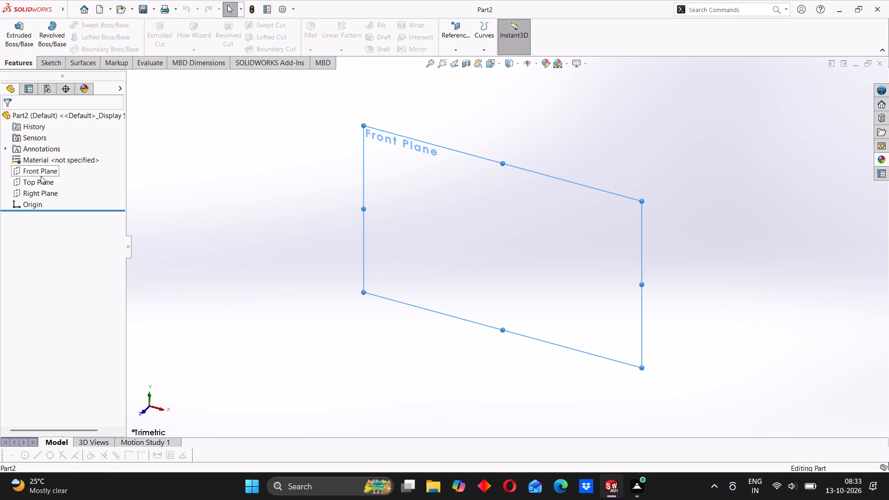
pyautogui.click(50, 162)
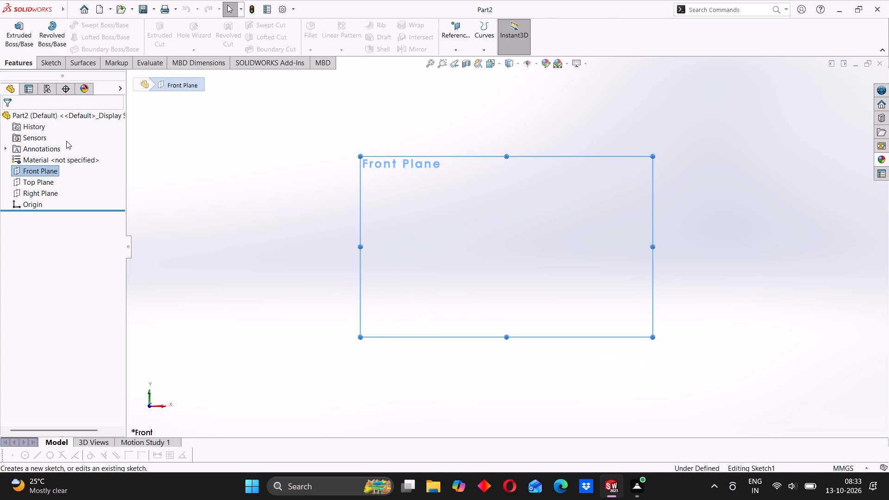
pyautogui.click(103, 26)
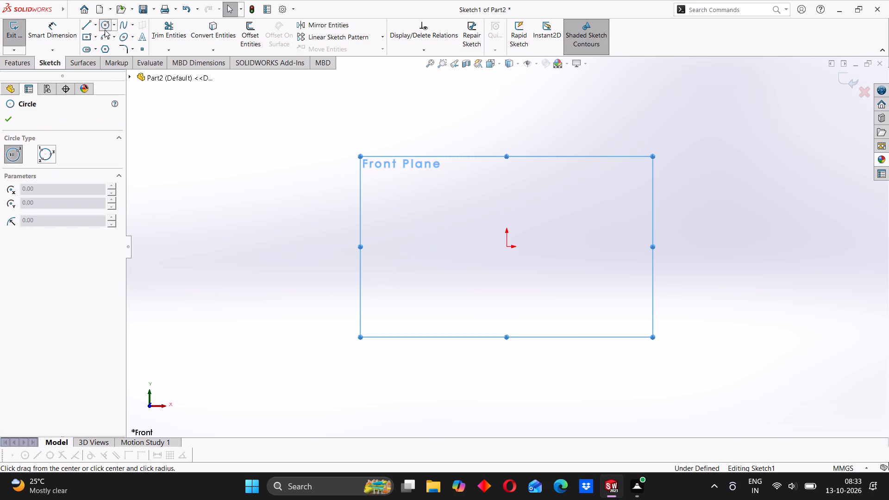
pyautogui.click(506, 248)
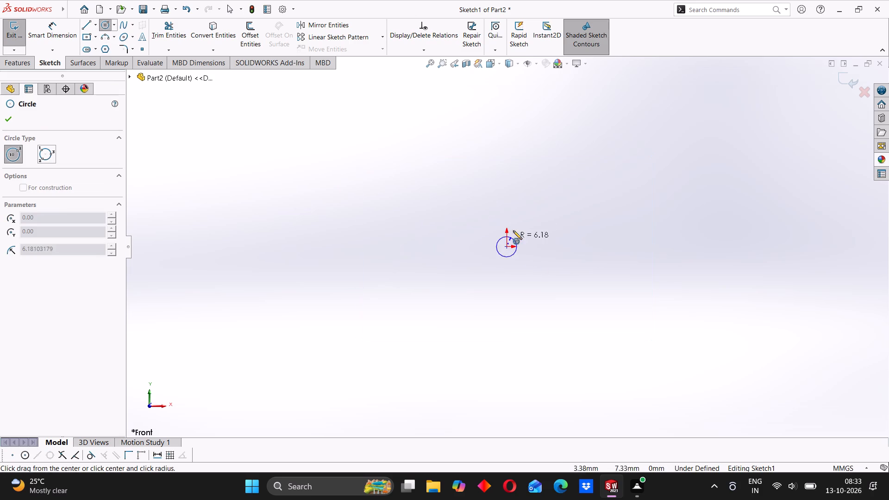
pyautogui.click(528, 200)
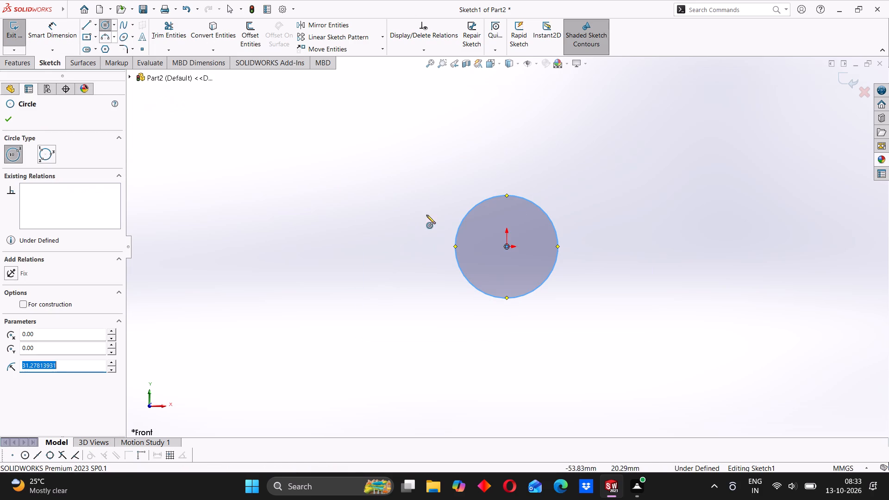
pyautogui.click(505, 246)
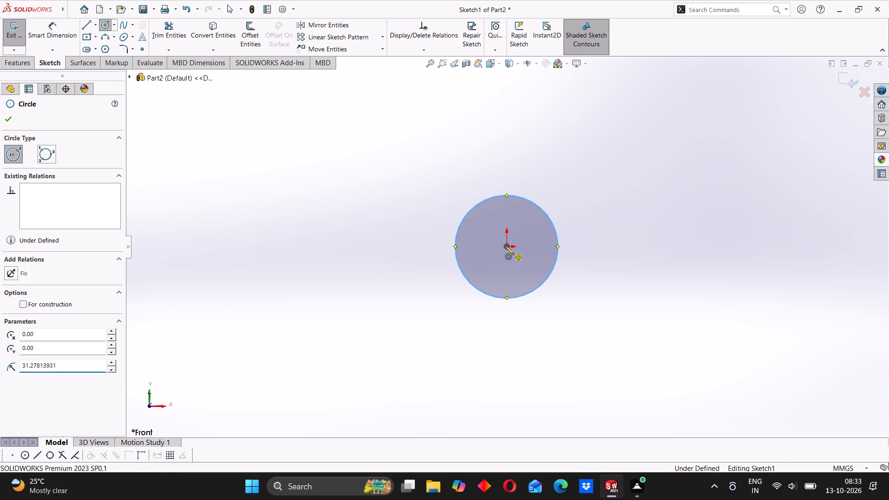
pyautogui.click(516, 224)
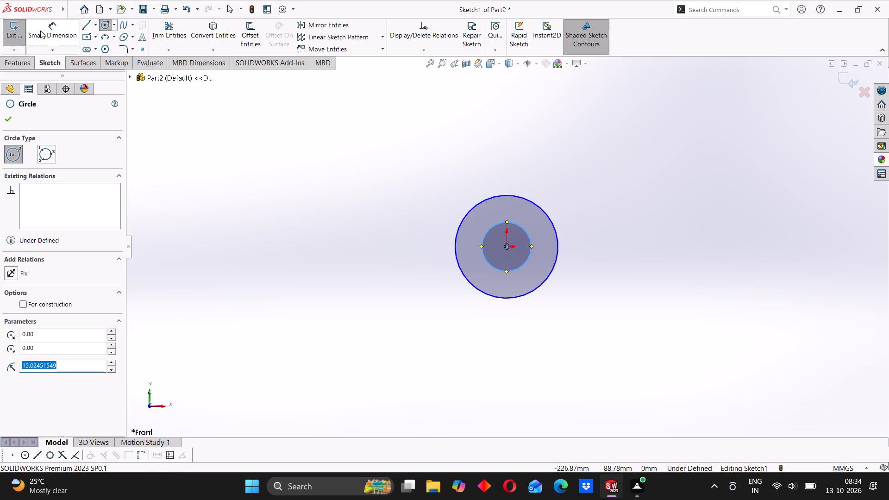
# Dimension the outer circle's diameter as 30 mm and the inner circle's diameter as 17 mm.
pyautogui.click(57, 40)
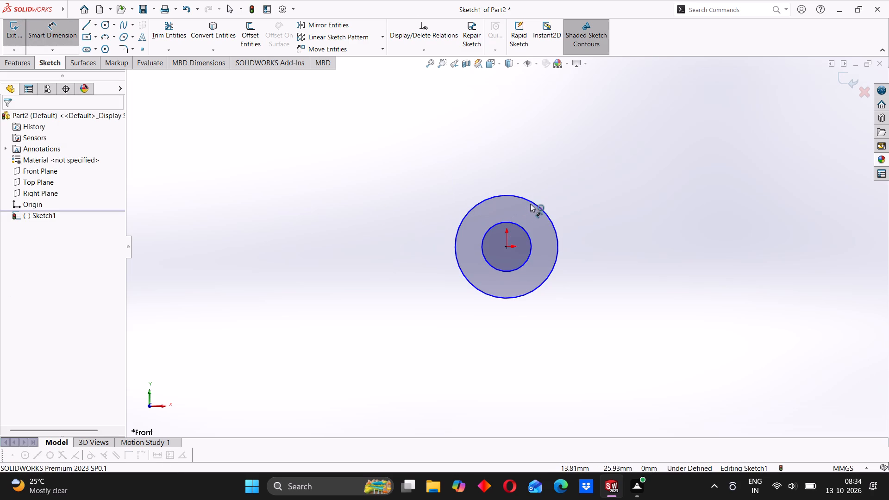
pyautogui.click(530, 204)
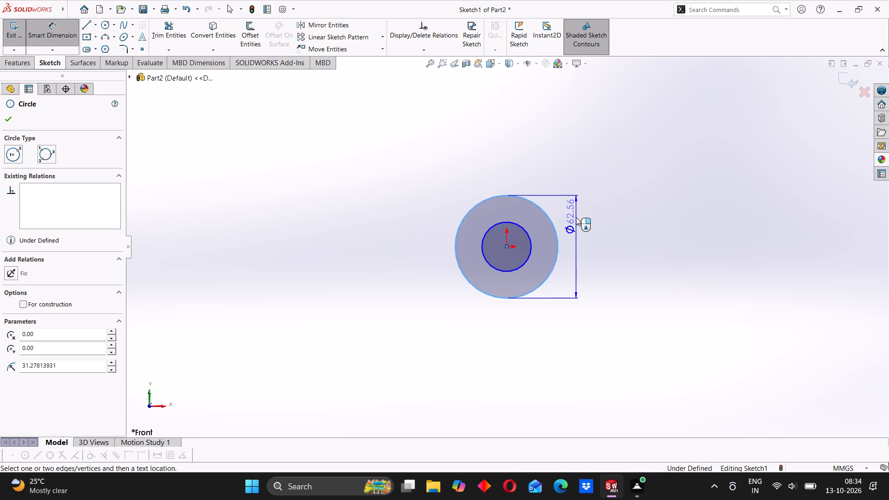
pyautogui.click(576, 217)
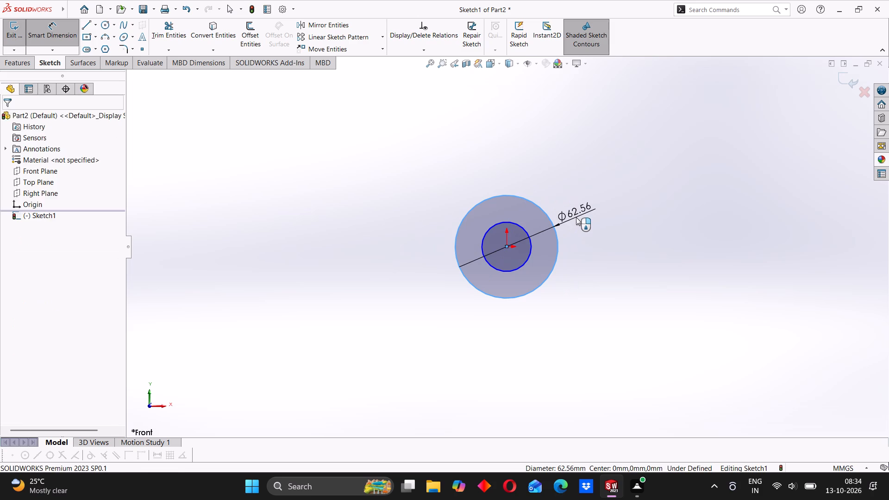
pyautogui.write('30')
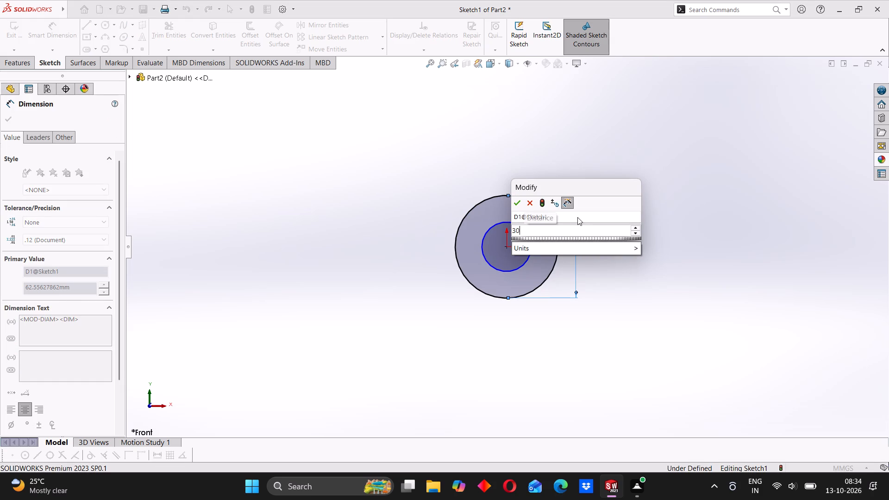
pyautogui.press('Return')
pyautogui.scroll(1, 577, 217)
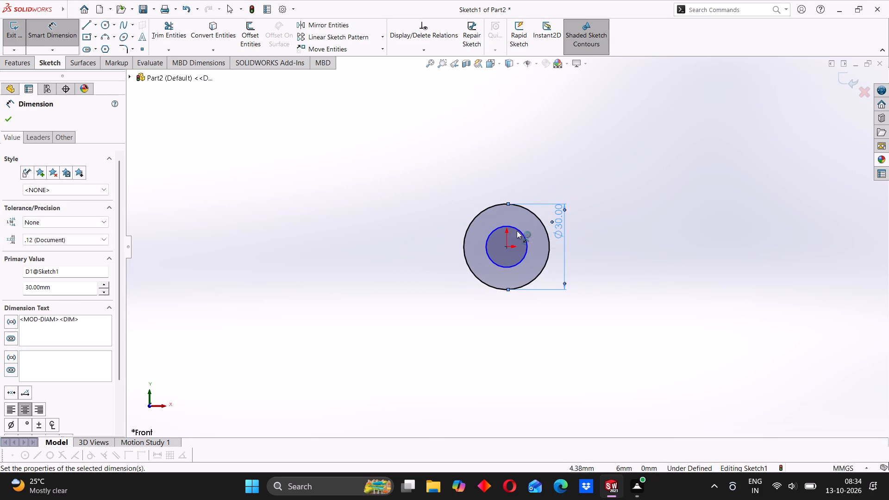
pyautogui.click(487, 240)
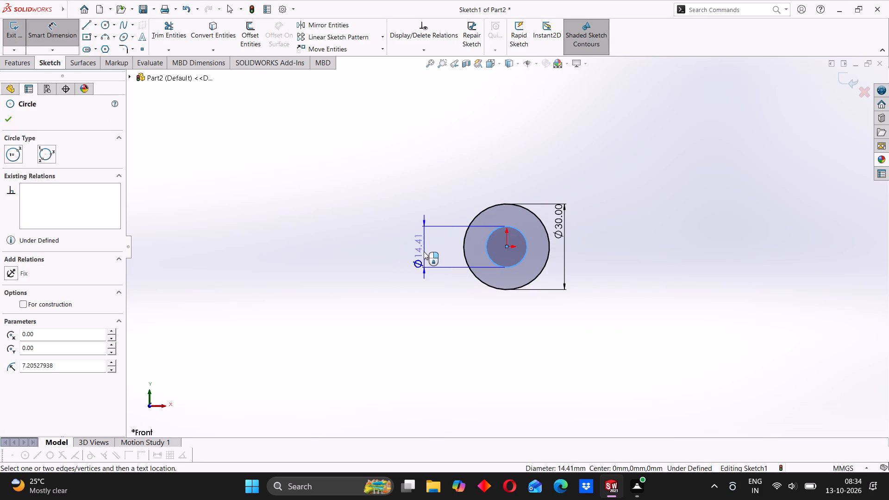
pyautogui.click(423, 251)
pyautogui.write('17')
pyautogui.press('Return')
pyautogui.click(358, 231)
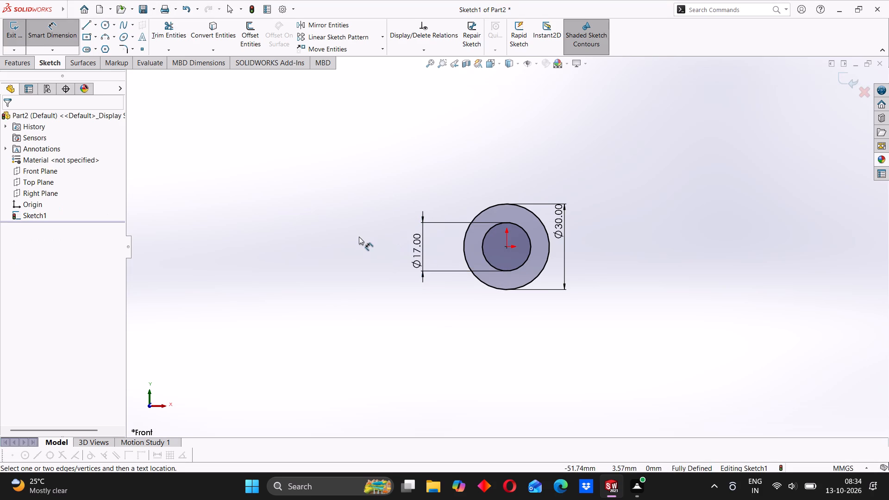
# Extrude the ring profile as a boss with the Mid Plane end condition and a 3 mm depth.
pyautogui.click(14, 69)
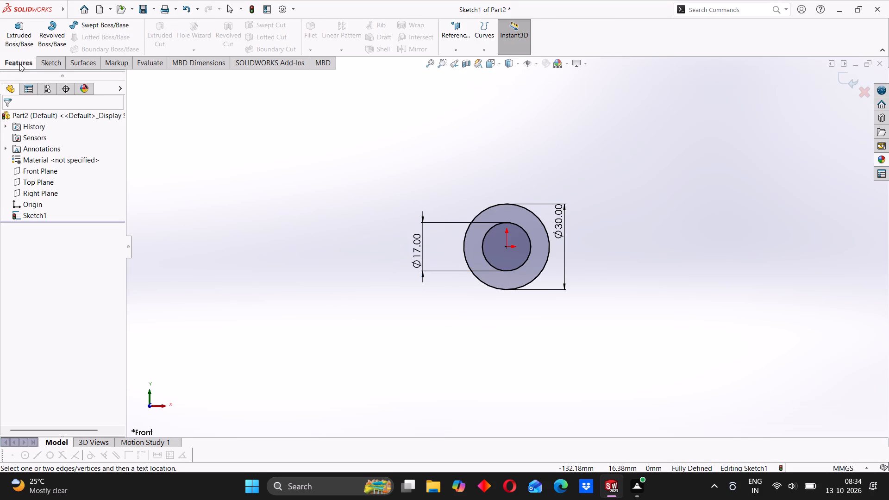
pyautogui.click(22, 42)
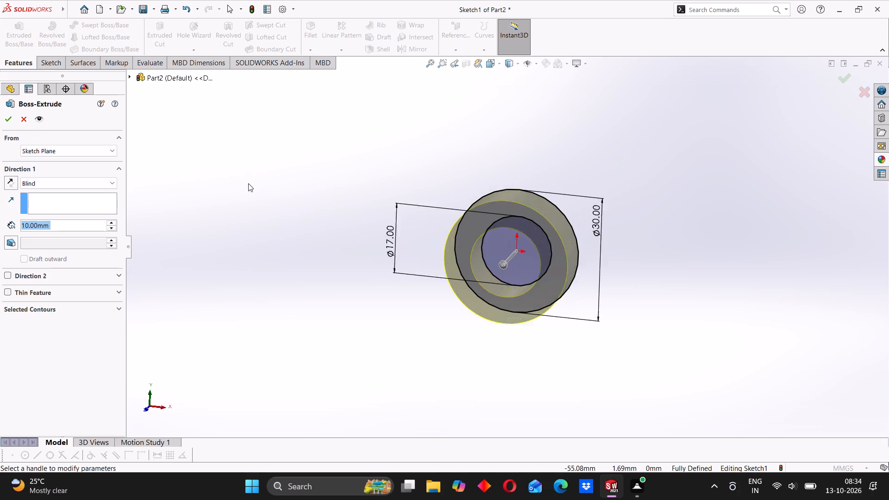
pyautogui.click(100, 183)
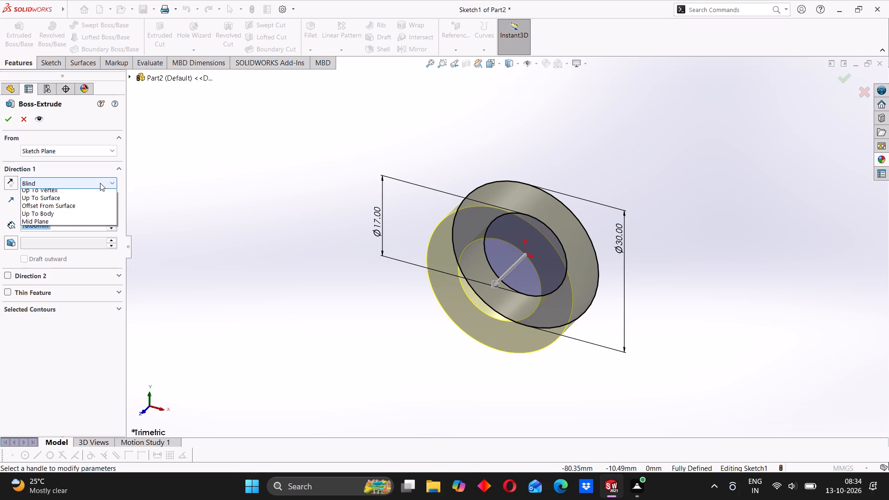
pyautogui.click(37, 234)
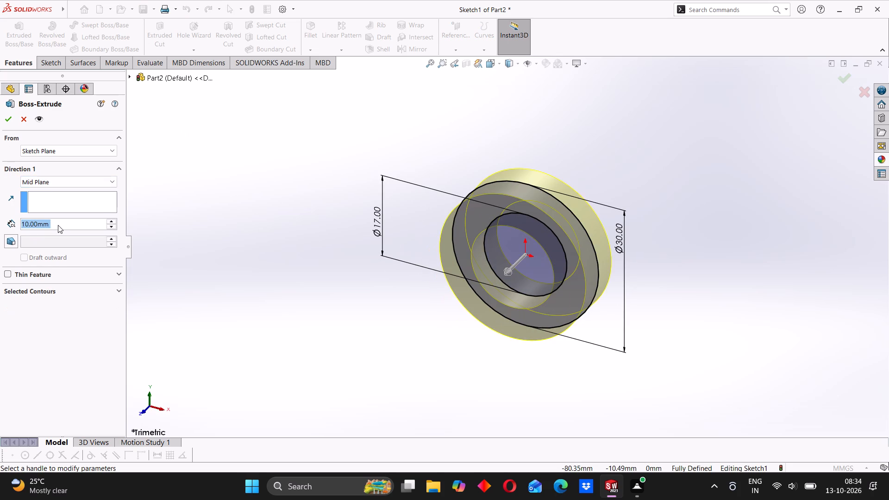
pyautogui.press('3')
pyautogui.press('Return')
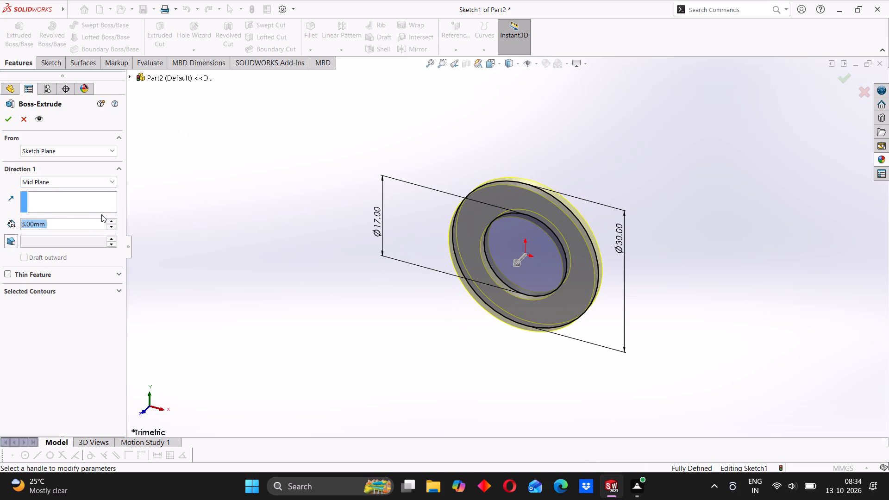
pyautogui.click(8, 118)
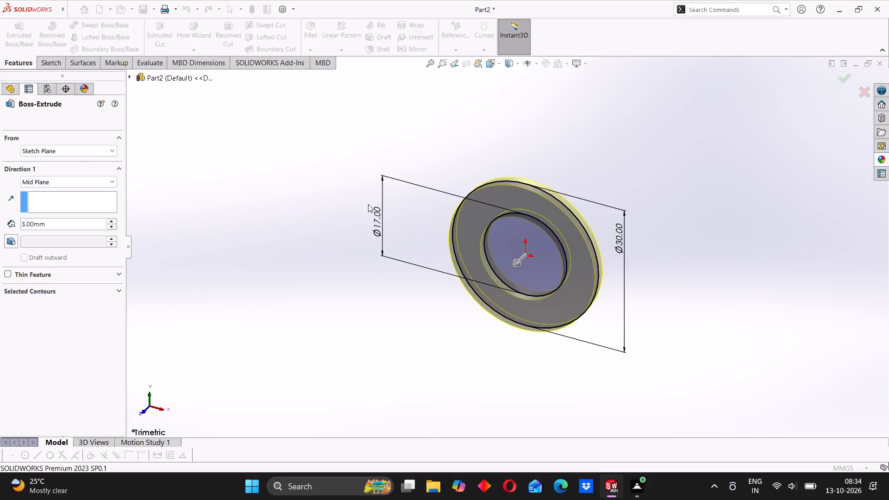
# Apply a dark grey colour from the standard swatches to the whole extruded ring feature.
pyautogui.moveTo(473, 277); pyautogui.dragTo(529, 226, button='middle')
pyautogui.click(384, 217)
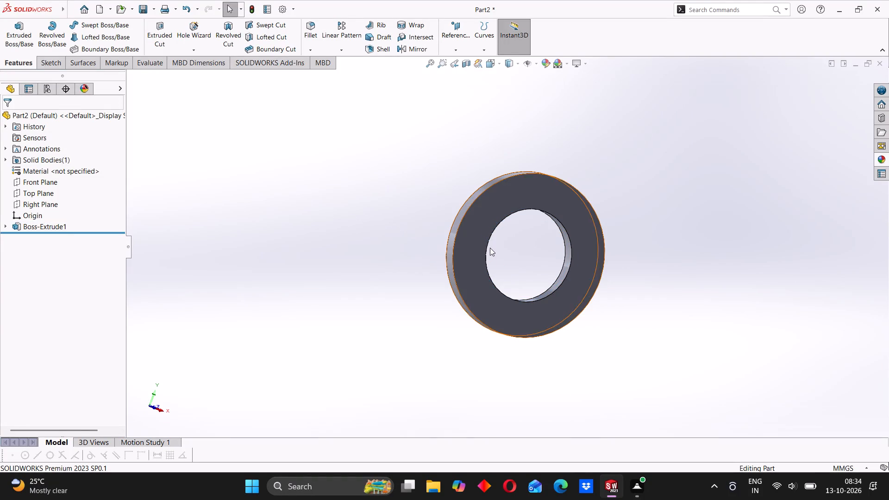
pyautogui.rightClick(529, 197)
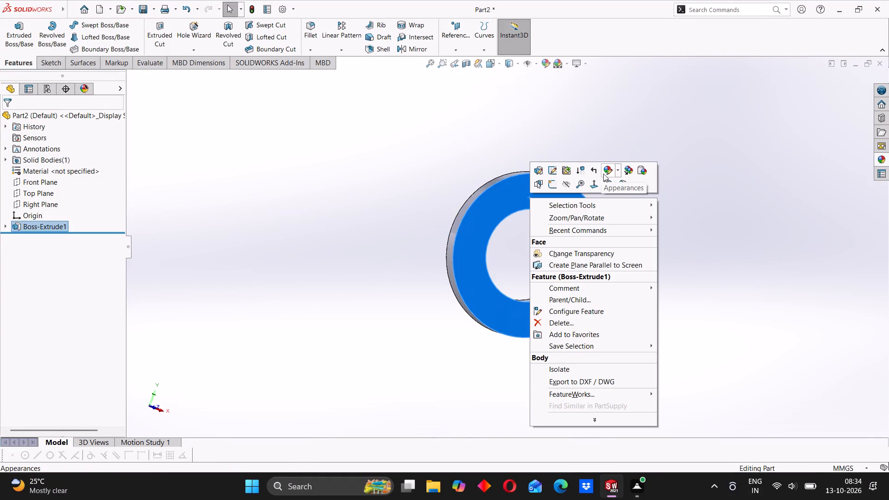
pyautogui.click(619, 171)
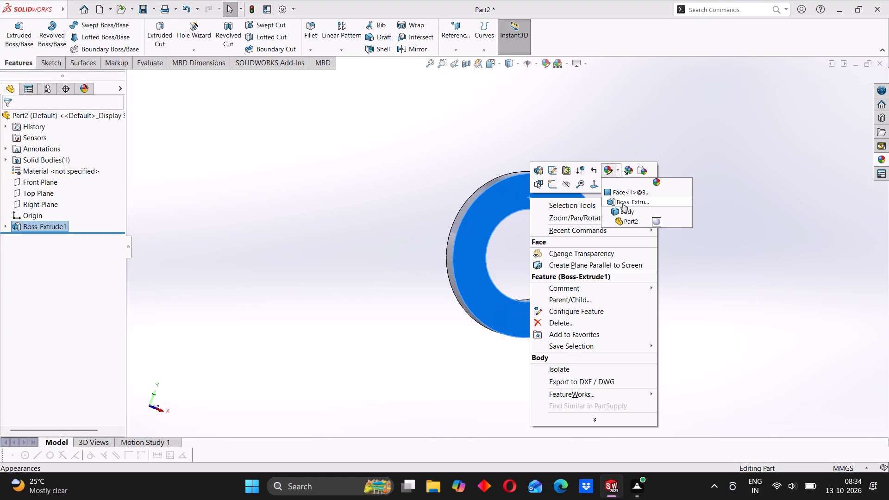
pyautogui.click(623, 210)
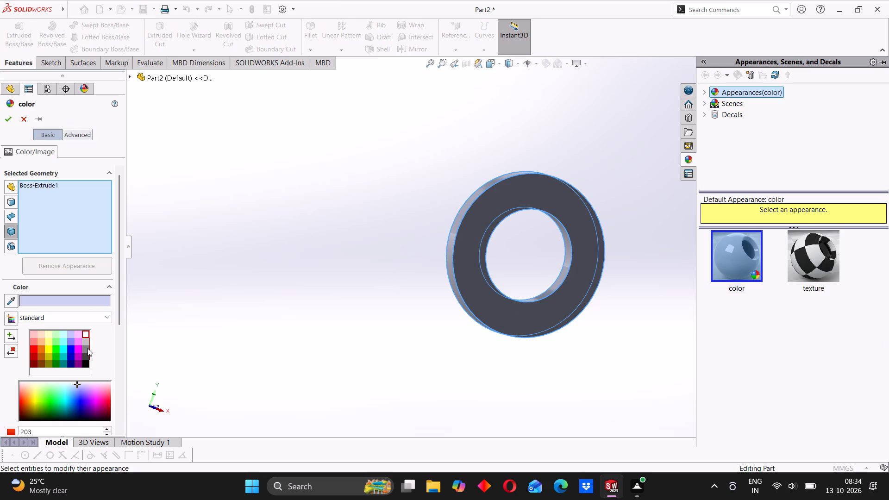
pyautogui.click(88, 349)
pyautogui.click(11, 119)
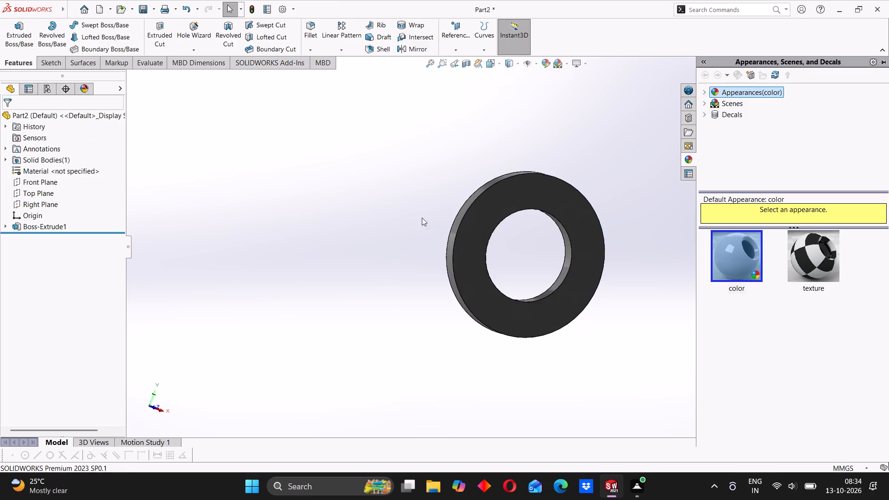
# Apply a white colour to only the inner cylindrical face of the ring's hole.
pyautogui.moveTo(505, 244); pyautogui.dragTo(438, 285, button='middle')
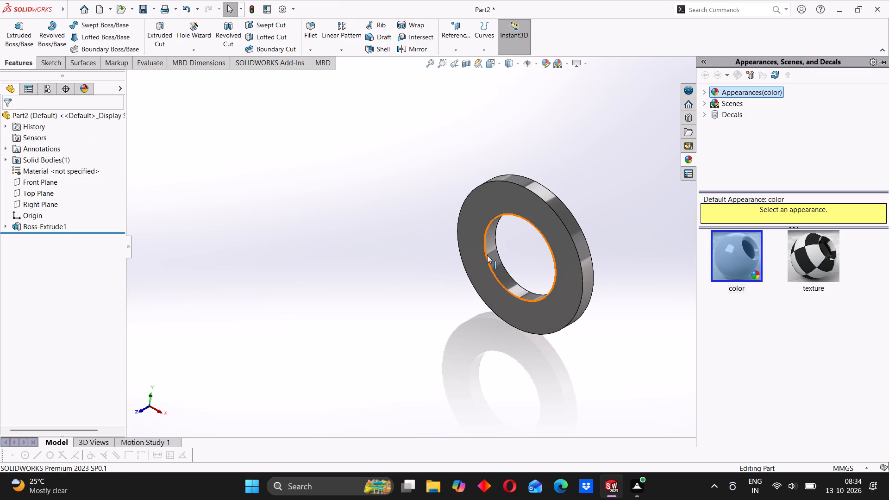
pyautogui.rightClick(490, 251)
pyautogui.click(577, 219)
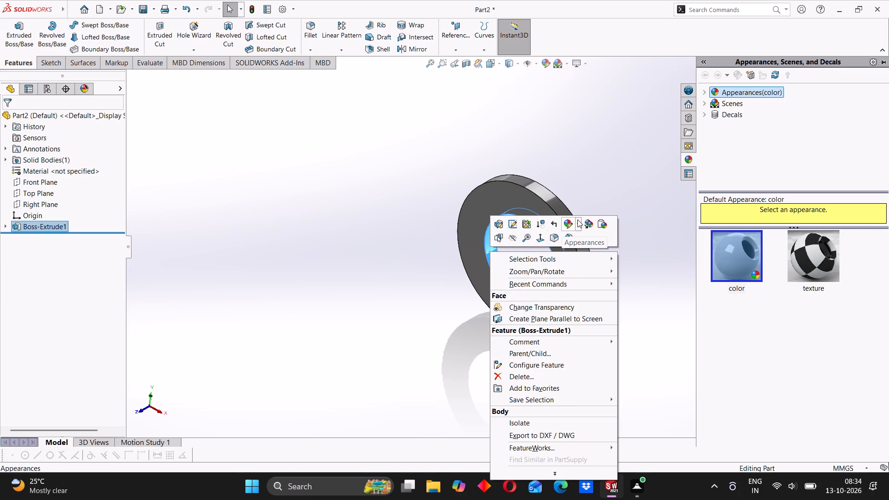
pyautogui.click(581, 247)
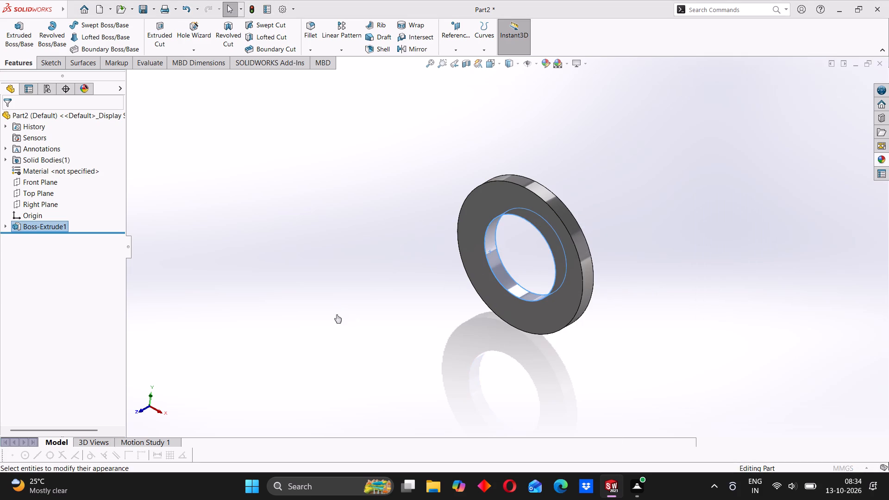
pyautogui.click(86, 332)
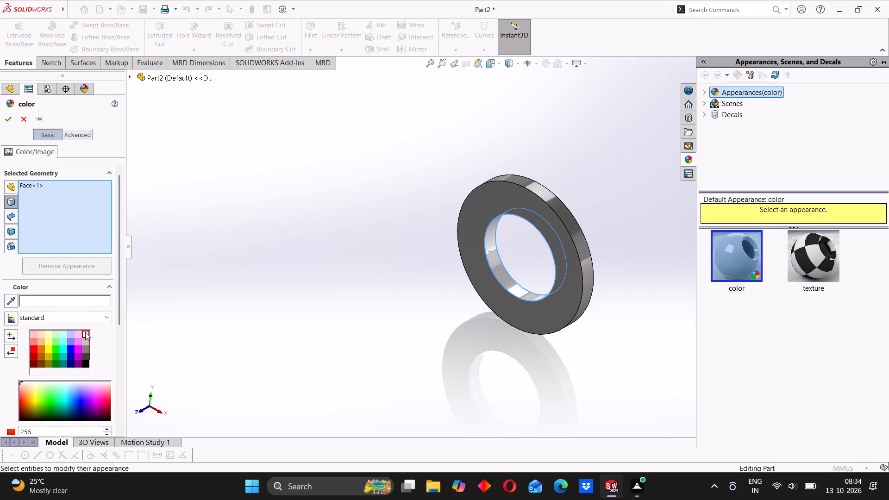
pyautogui.click(8, 119)
# Save the ring part as WASHER in the ASSEMBLY 21 folder, as a SOLIDWORKS Part file.
pyautogui.moveTo(451, 311); pyautogui.dragTo(501, 287, button='middle')
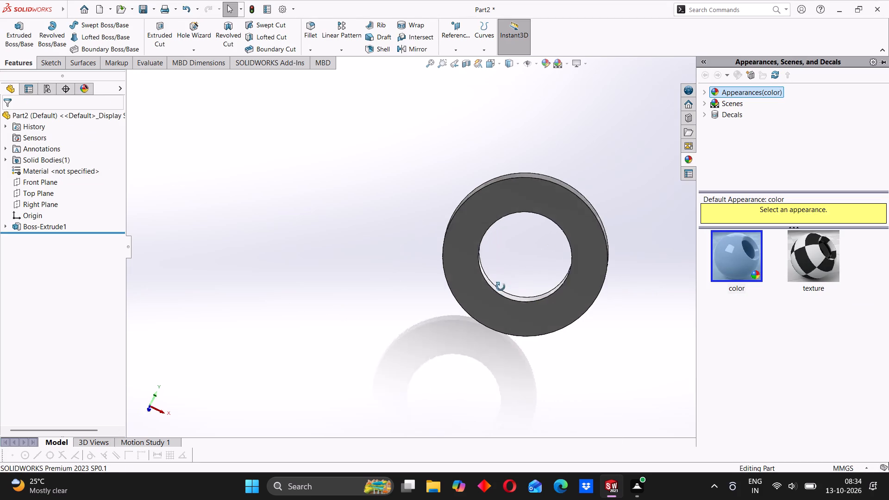
pyautogui.moveTo(501, 287); pyautogui.dragTo(502, 283, button='middle')
pyautogui.click(377, 270)
pyautogui.moveTo(465, 335); pyautogui.dragTo(476, 301, button='middle')
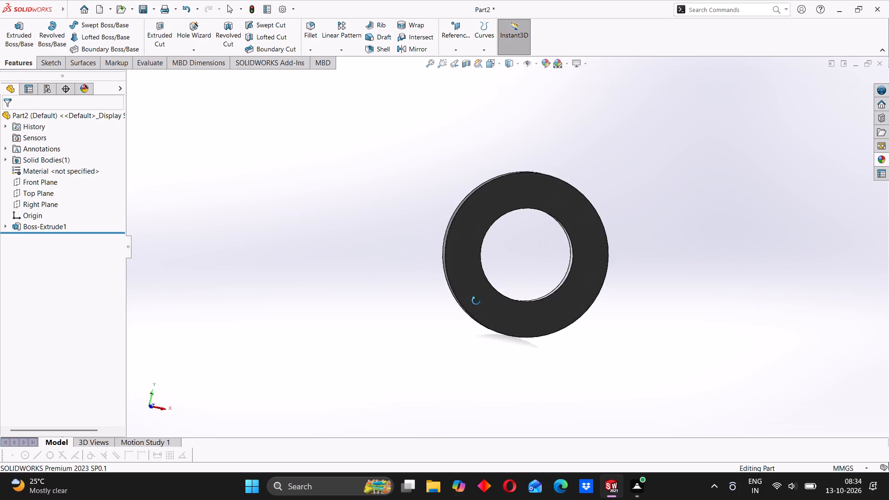
pyautogui.moveTo(476, 301); pyautogui.dragTo(478, 303, button='middle')
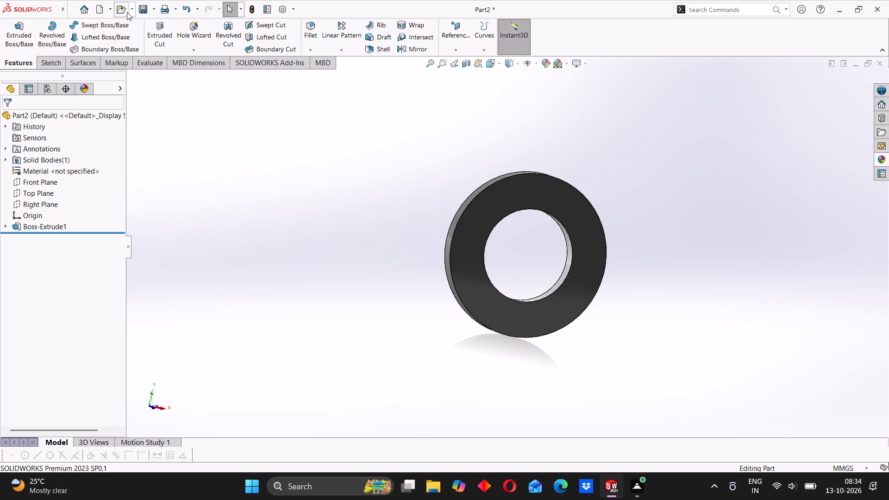
pyautogui.click(156, 11)
pyautogui.click(169, 40)
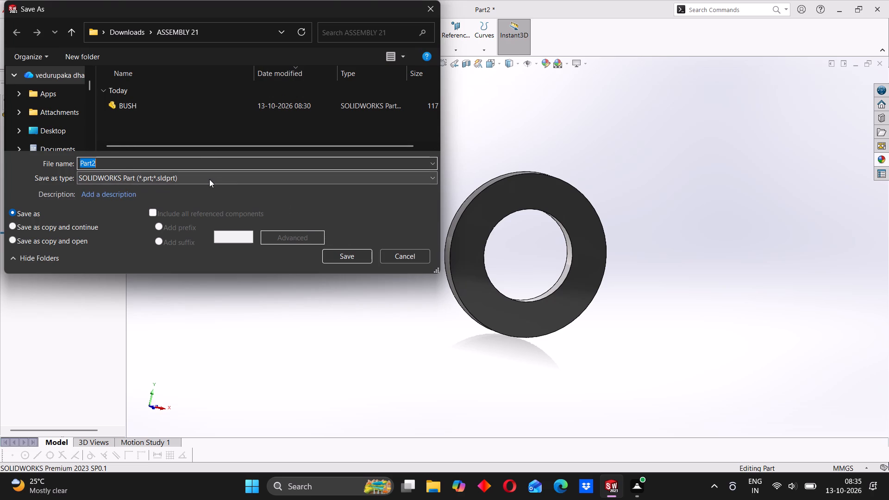
pyautogui.write('WASHER')
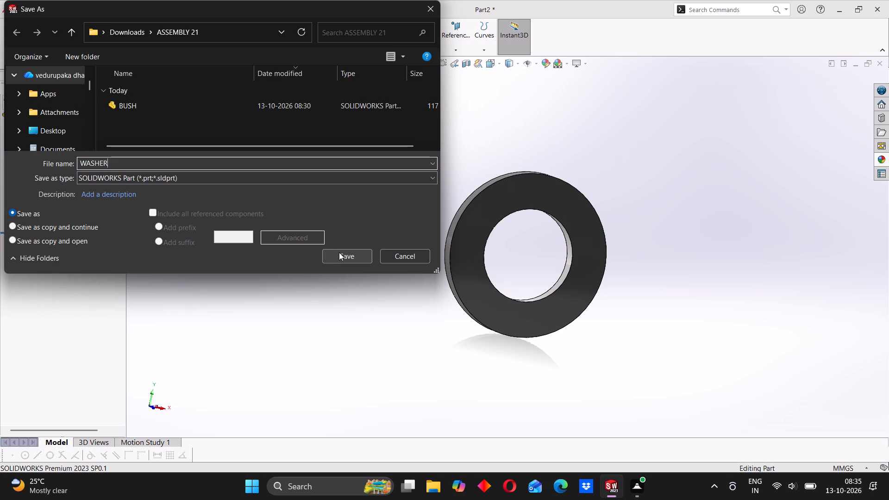
pyautogui.click(339, 253)
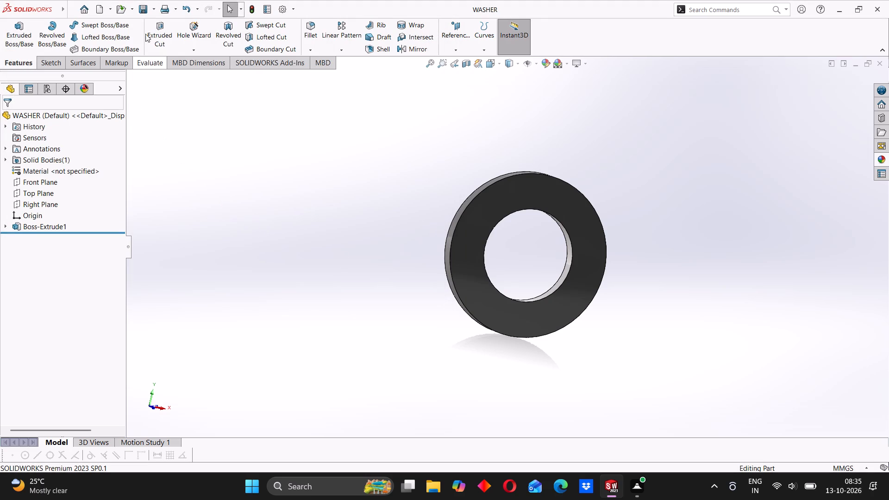
# Save a copy of the washer as an Adobe PDF file named WASHER in the ASSEMBLY 21 folder.
pyautogui.click(155, 8)
pyautogui.click(154, 34)
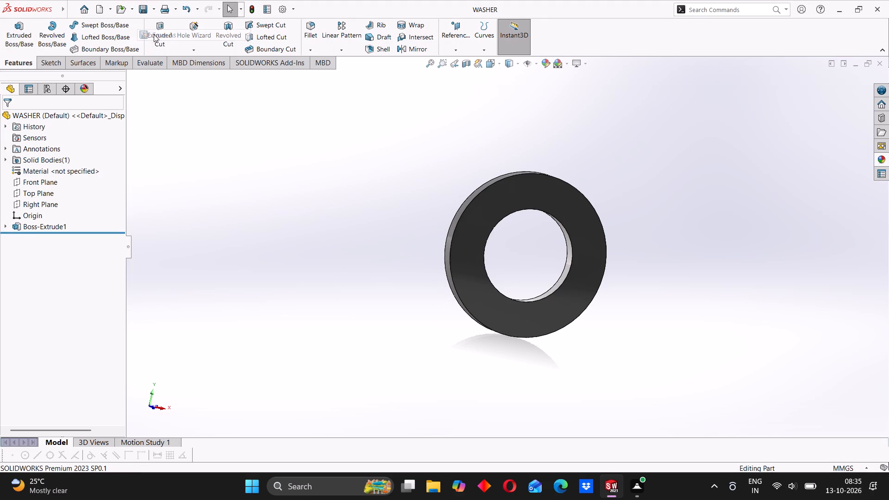
pyautogui.click(169, 173)
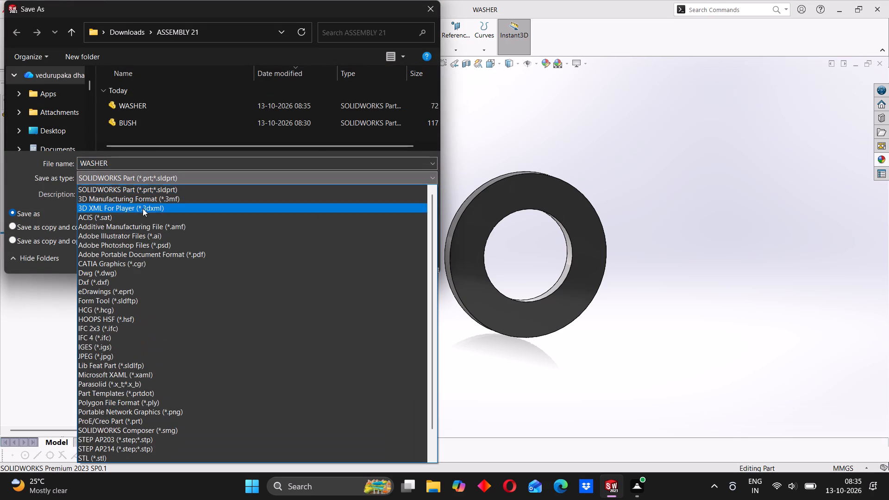
pyautogui.click(150, 253)
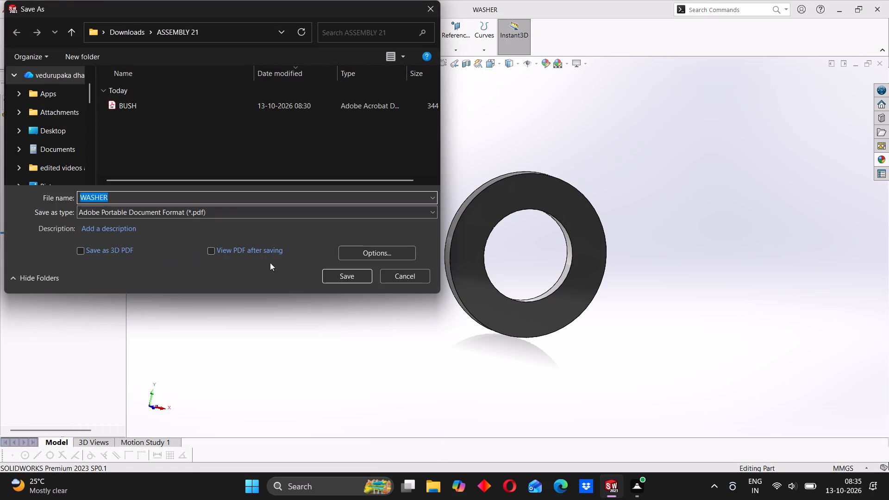
pyautogui.click(337, 275)
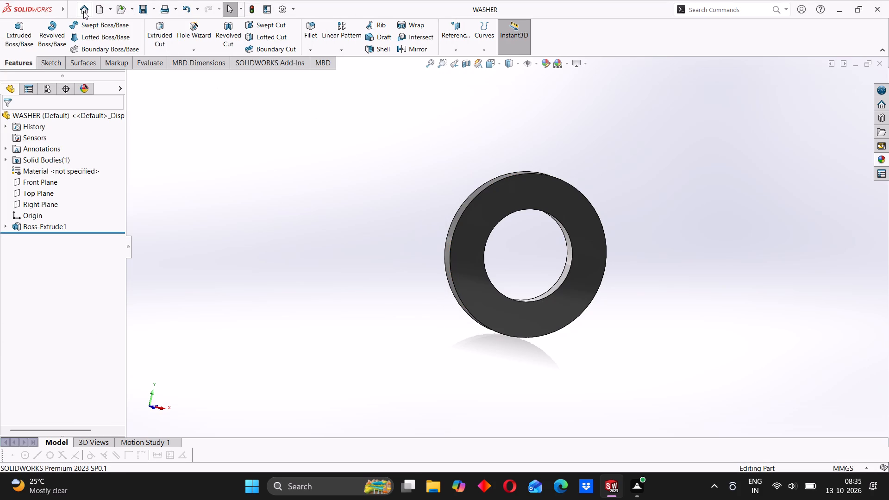
# Create a new, empty part document for the next component of the assembly.
pyautogui.moveTo(82, 11); pyautogui.dragTo(77, 9)
pyautogui.click(251, 169)
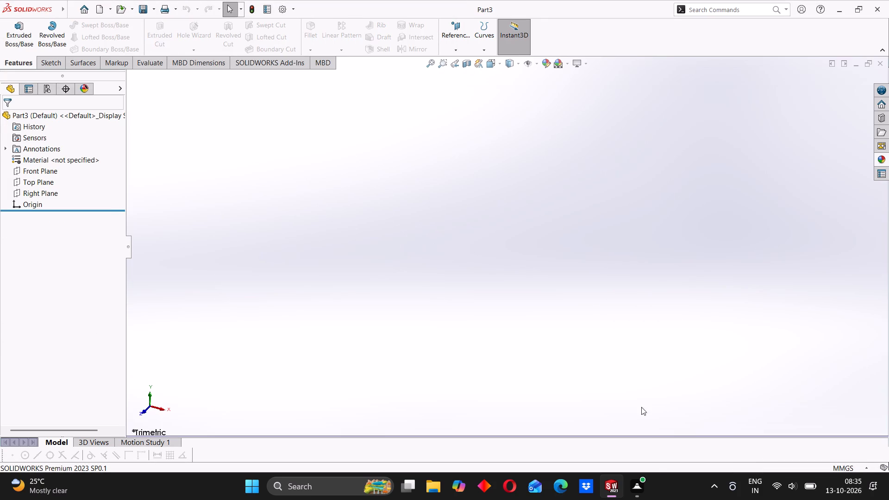
pyautogui.click(577, 441)
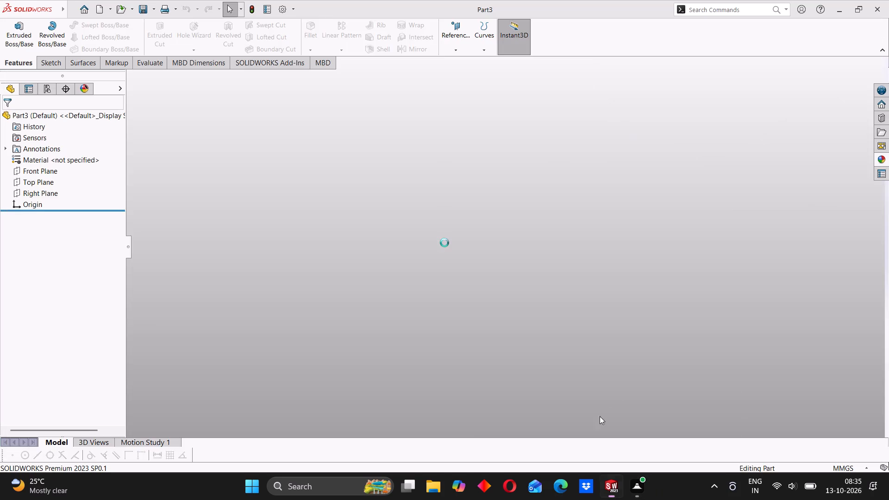
pyautogui.click(879, 62)
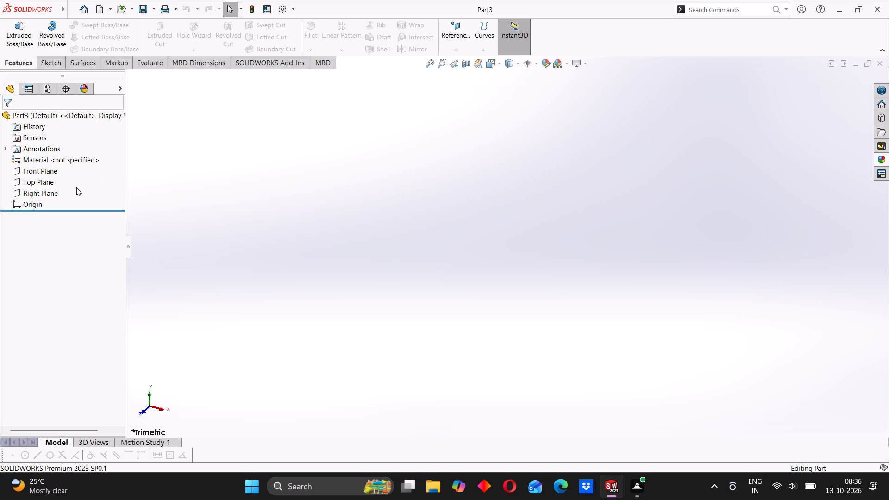
# On the Front Plane, sketch a six-sided inscribed-circle polygon centred on the origin, with an inner circle about 74 mm in diameter.
pyautogui.click(35, 172)
pyautogui.click(46, 160)
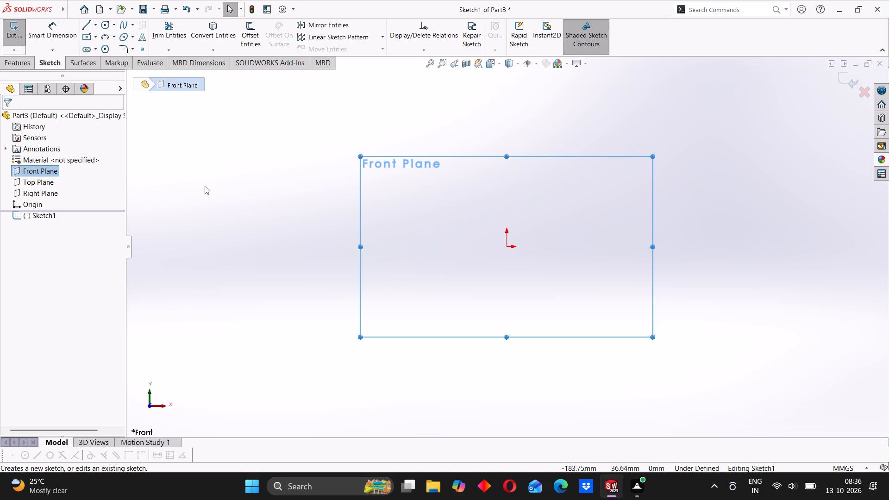
pyautogui.click(105, 49)
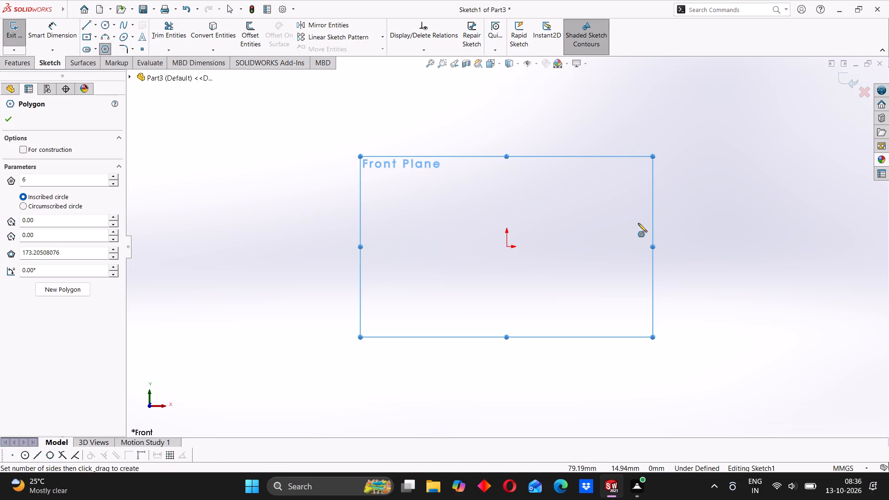
pyautogui.click(505, 246)
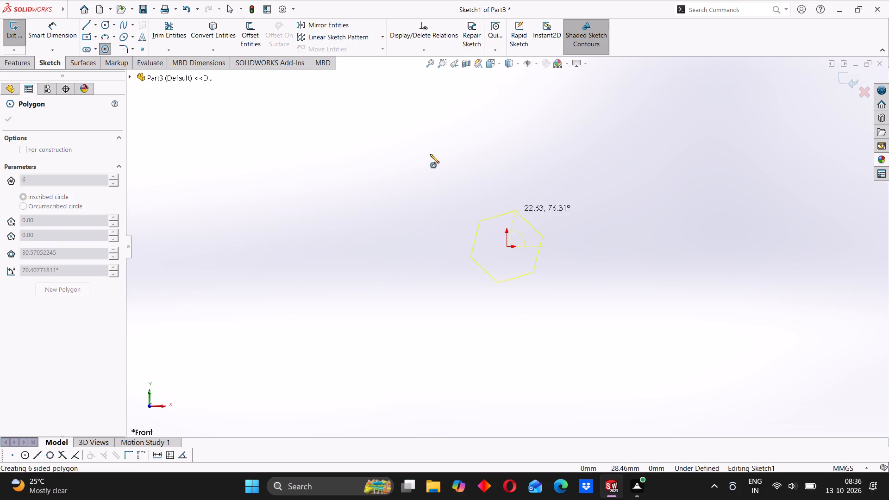
pyautogui.click(471, 186)
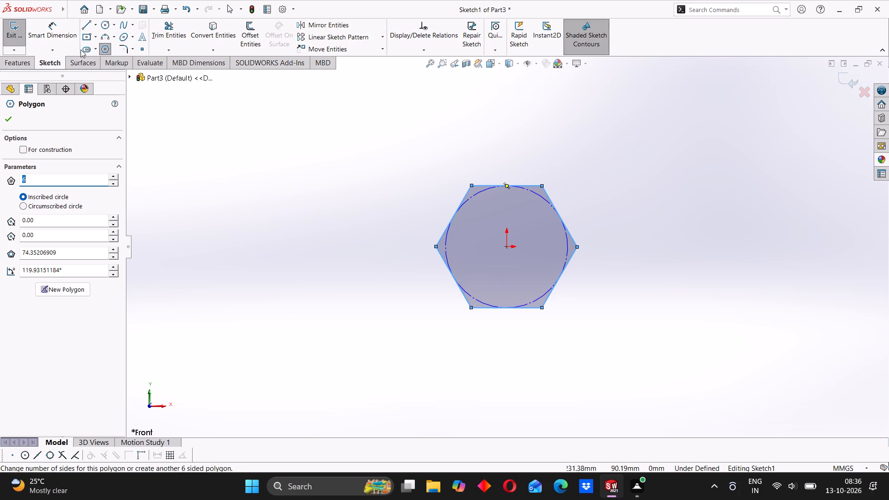
# Dimension the hexagon's inscribed construction circle to a diameter of 10 mm.
pyautogui.click(56, 31)
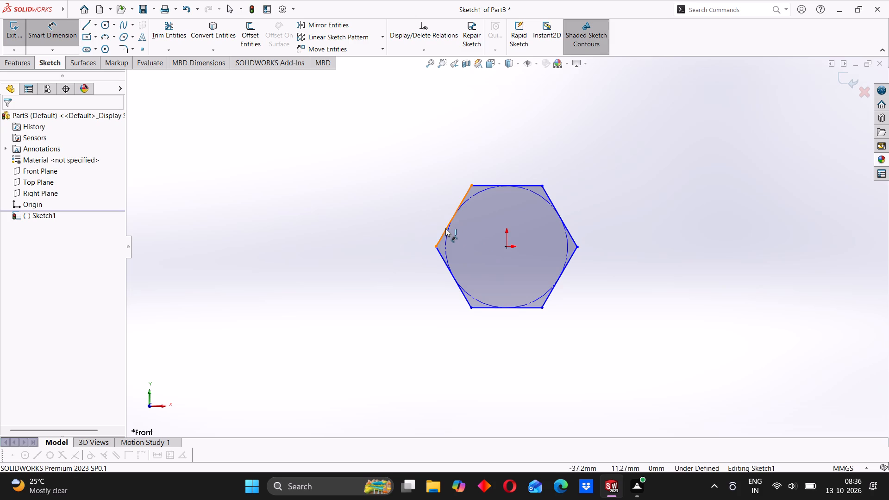
pyautogui.click(478, 195)
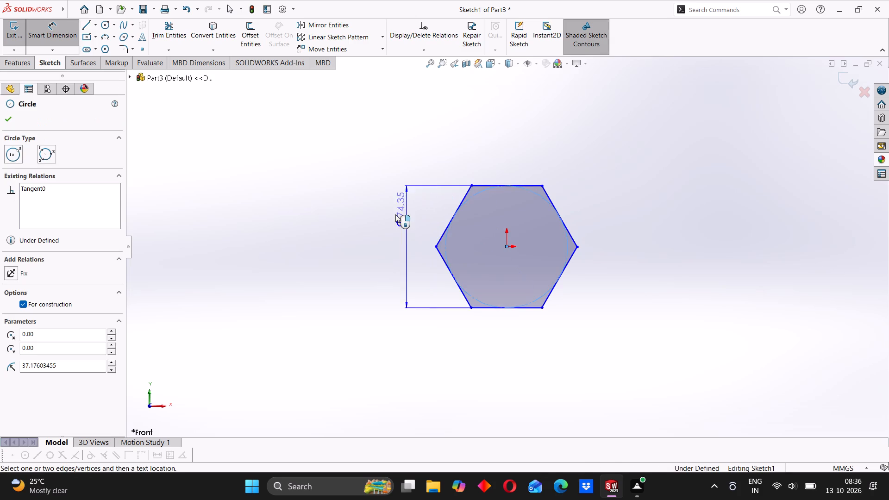
pyautogui.click(395, 215)
pyautogui.write('10')
pyautogui.press('Return')
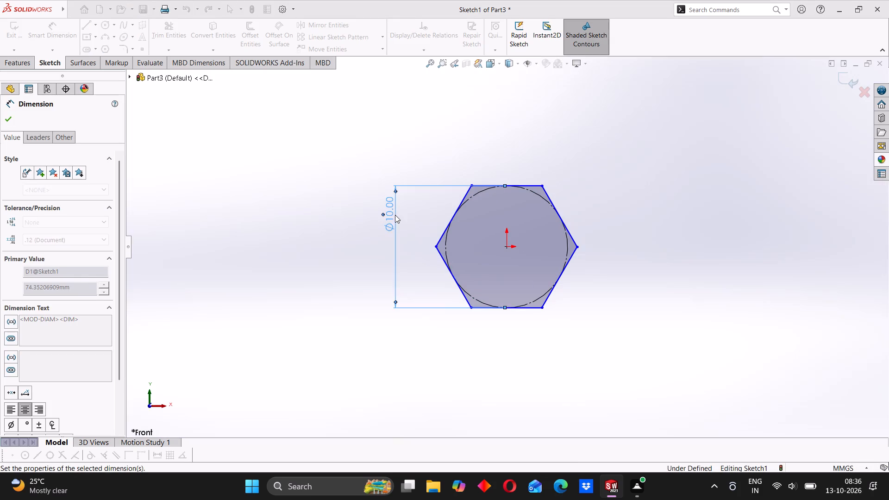
# Add a Horizontal relation to the hexagon's top edge.
pyautogui.click(70, 38)
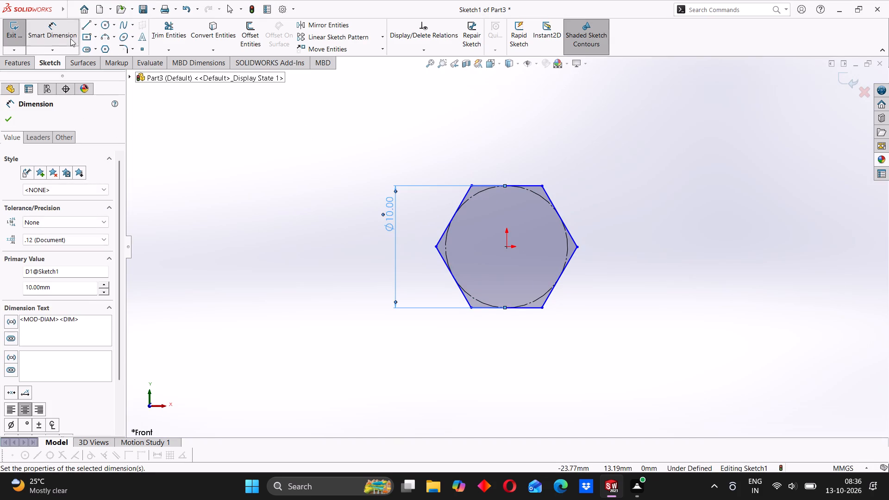
pyautogui.click(489, 185)
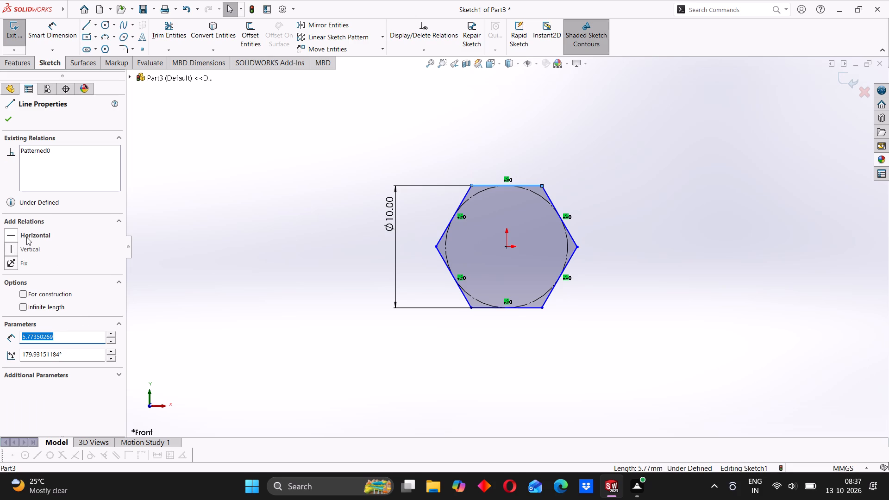
pyautogui.click(12, 237)
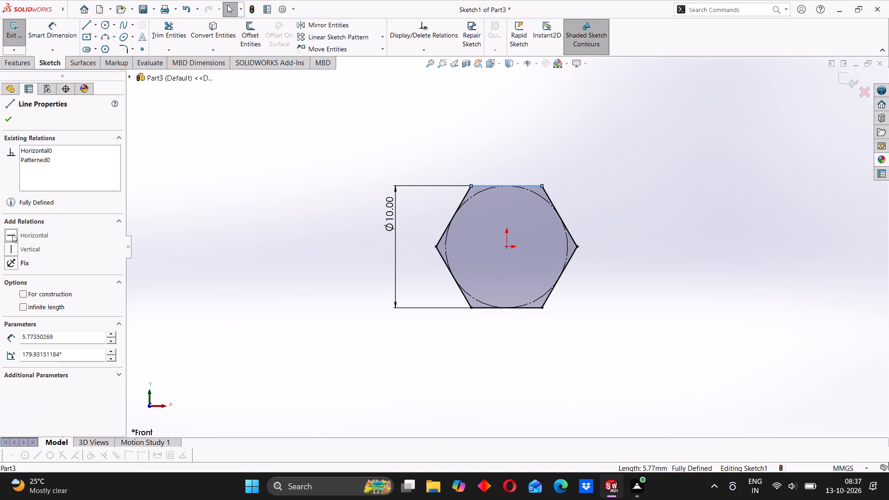
pyautogui.click(9, 122)
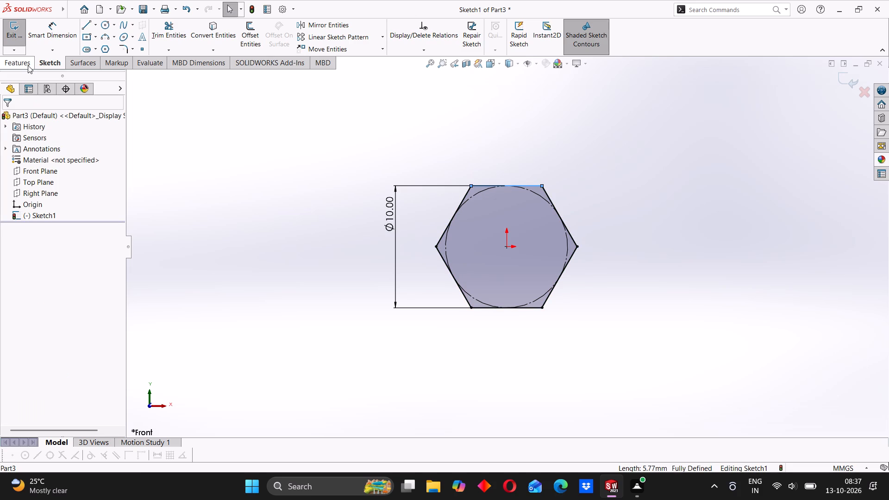
# Extrude the hexagon as a boss with the Blind end condition and a 3 mm depth.
pyautogui.click(28, 65)
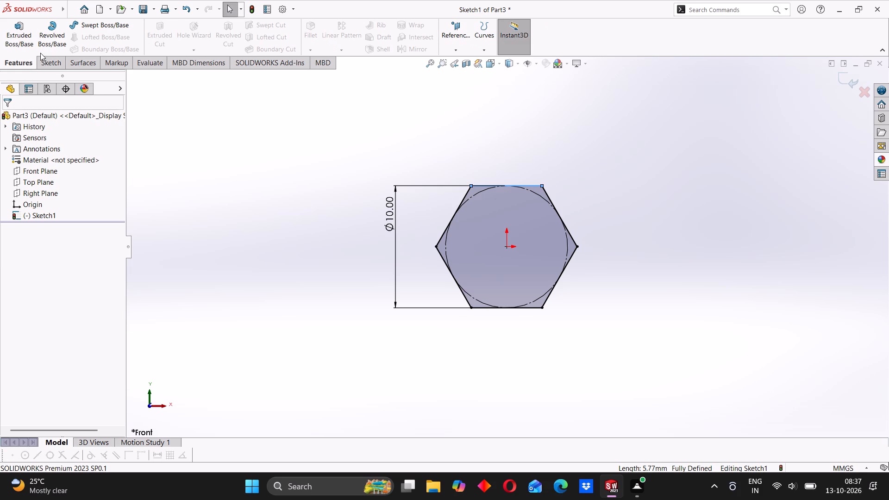
pyautogui.click(23, 32)
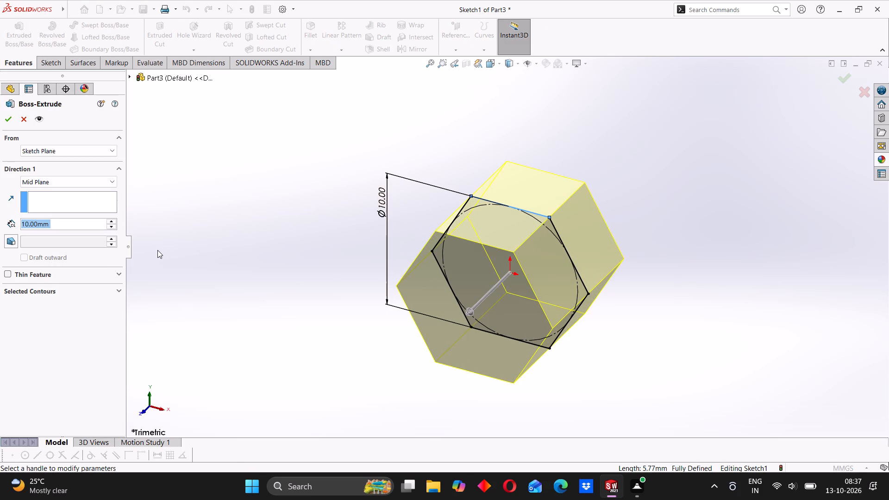
pyautogui.press('3')
pyautogui.press('Return')
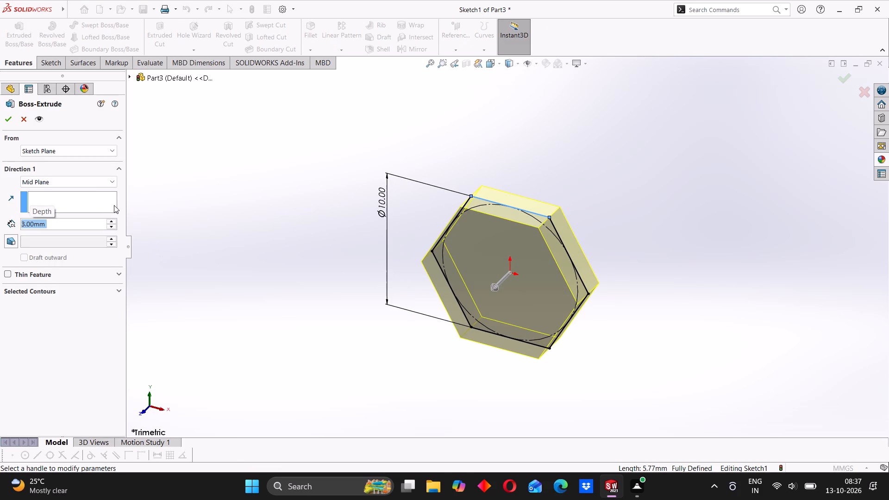
pyautogui.click(105, 185)
pyautogui.click(65, 194)
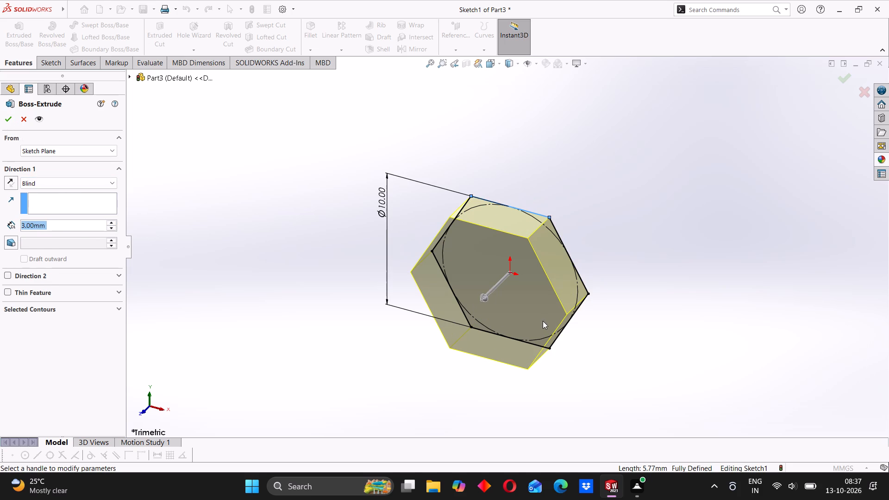
pyautogui.moveTo(537, 321); pyautogui.dragTo(479, 336, button='middle')
pyautogui.moveTo(376, 316); pyautogui.dragTo(398, 317, button='middle')
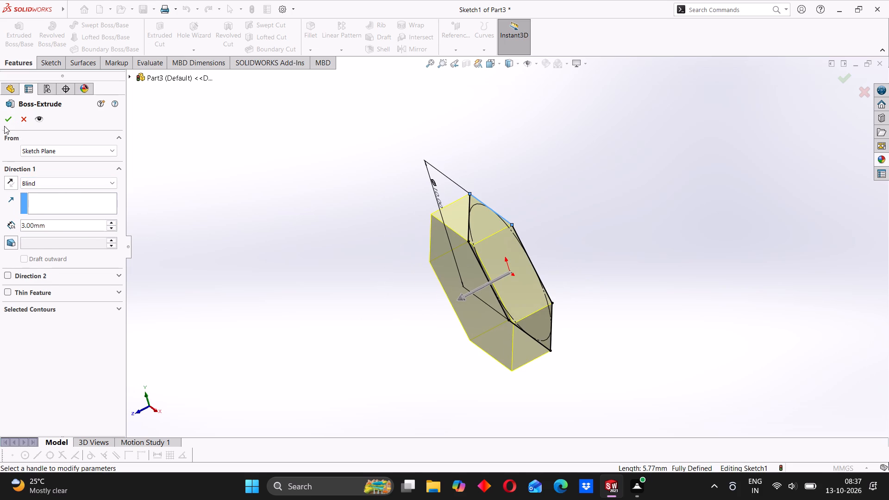
pyautogui.click(4, 122)
# On the front face of the hexagonal body, sketch a circle centred on the origin, about 5.7 mm in diameter.
pyautogui.moveTo(315, 294); pyautogui.dragTo(331, 262, button='middle')
pyautogui.moveTo(313, 238); pyautogui.dragTo(314, 243)
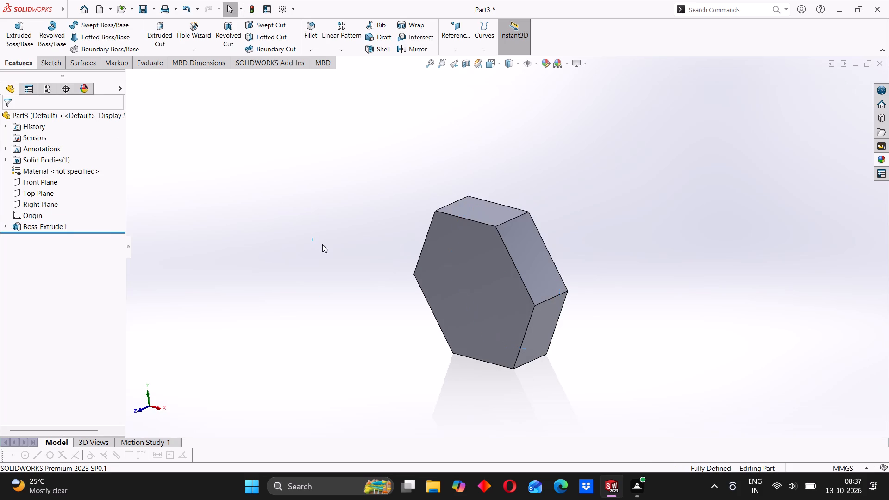
pyautogui.moveTo(362, 314); pyautogui.dragTo(398, 278, button='middle')
pyautogui.click(464, 270)
pyautogui.click(505, 248)
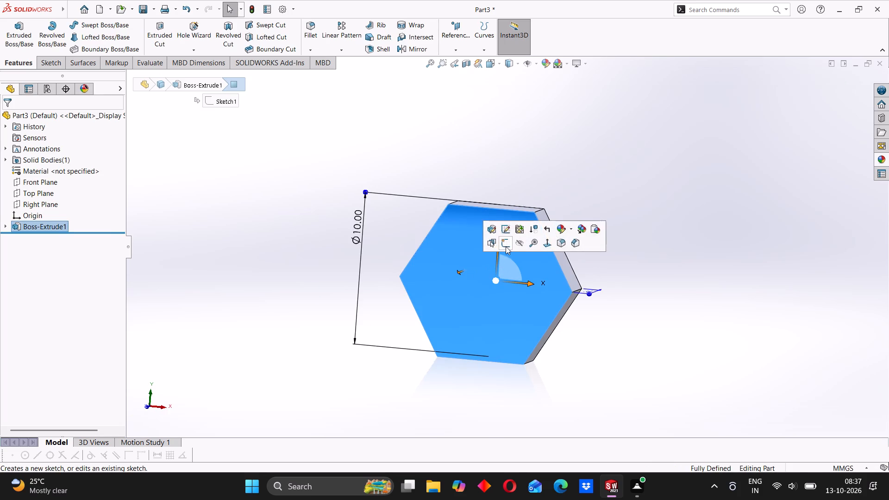
pyautogui.click(103, 25)
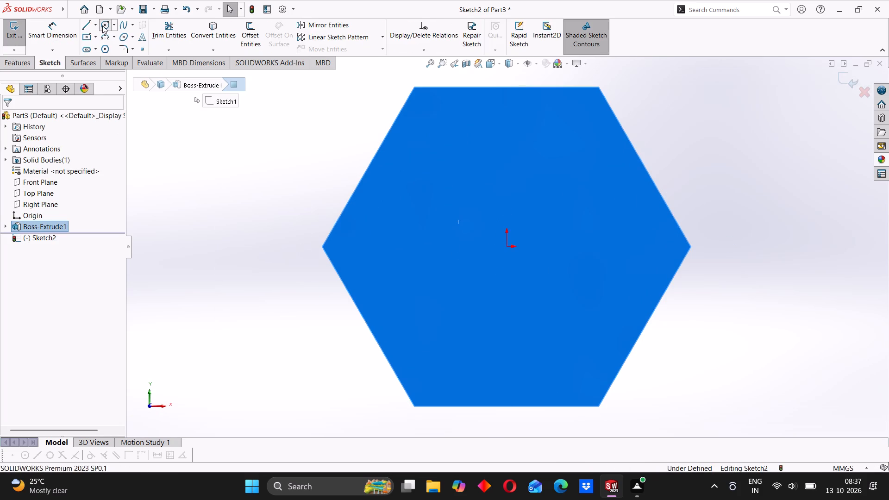
pyautogui.click(507, 246)
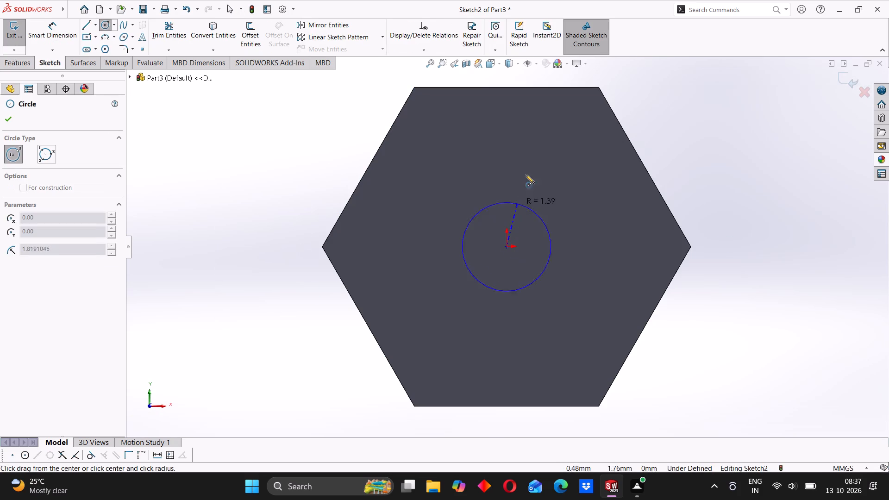
pyautogui.click(529, 159)
# Dimension the circle on the hexagonal face to a diameter of 6 mm.
pyautogui.click(58, 24)
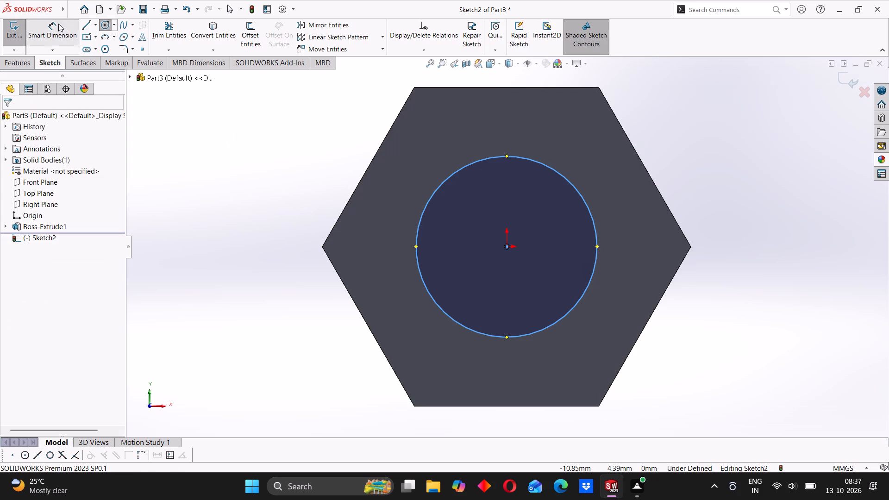
pyautogui.click(558, 174)
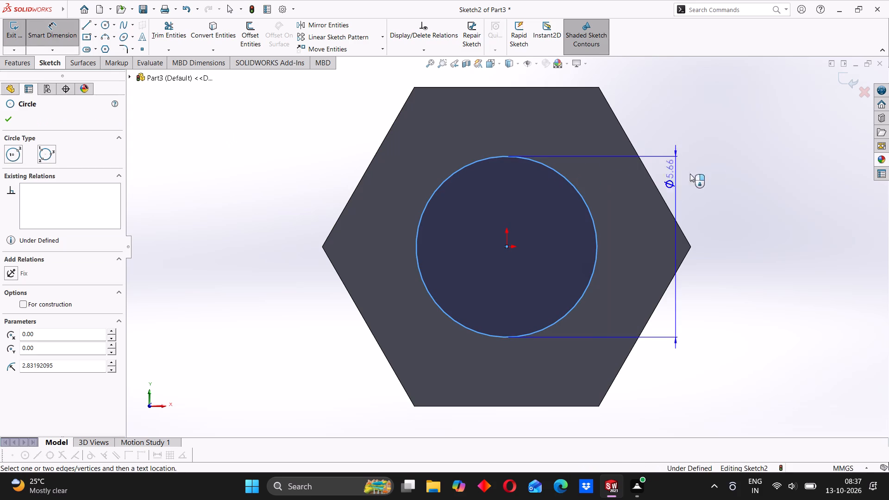
pyautogui.click(719, 170)
pyautogui.press('6')
pyautogui.press('Return')
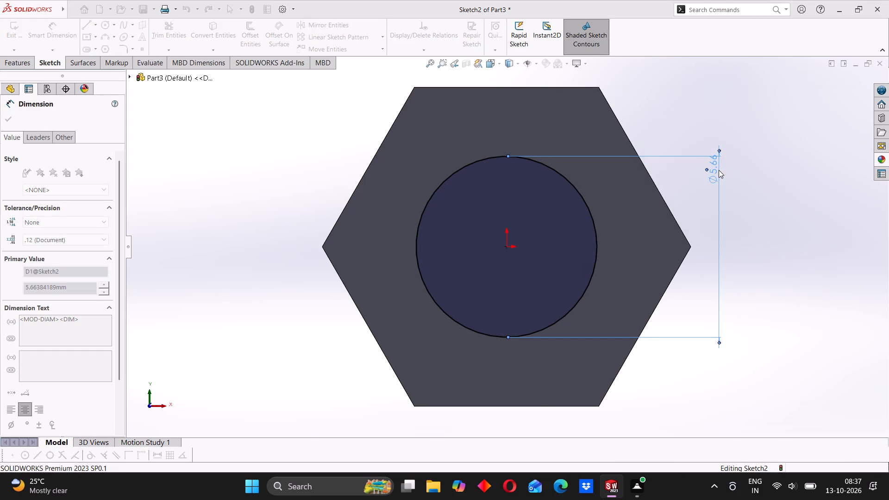
pyautogui.click(285, 193)
# Extrude the 6 mm circle as a merged boss with the Blind end condition and a 12 mm depth to form the shank.
pyautogui.scroll(2, 508, 205)
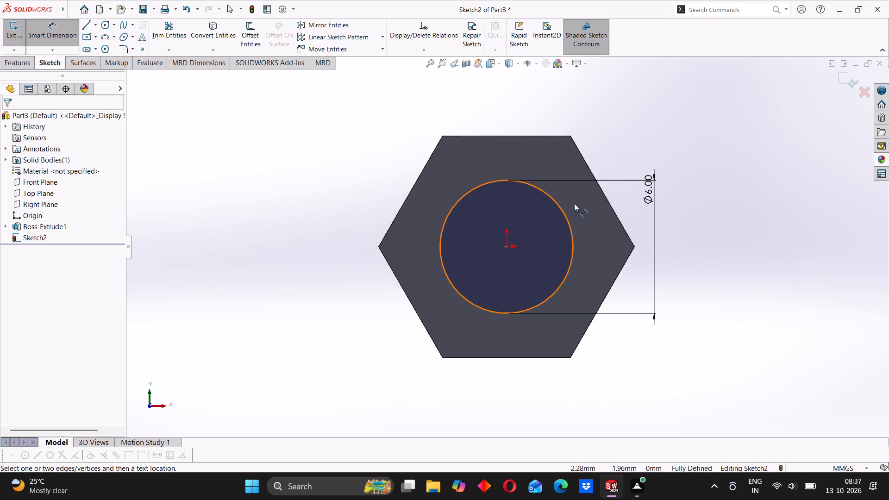
pyautogui.moveTo(574, 204); pyautogui.dragTo(508, 245, button='middle')
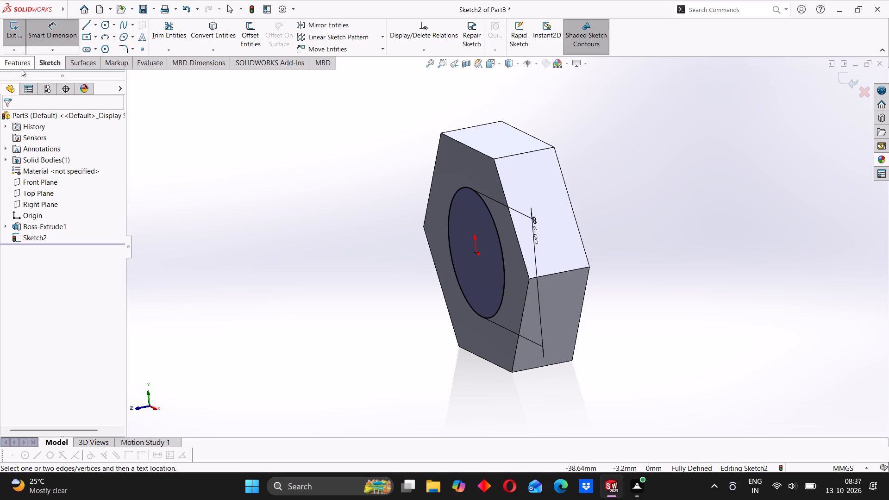
pyautogui.click(21, 68)
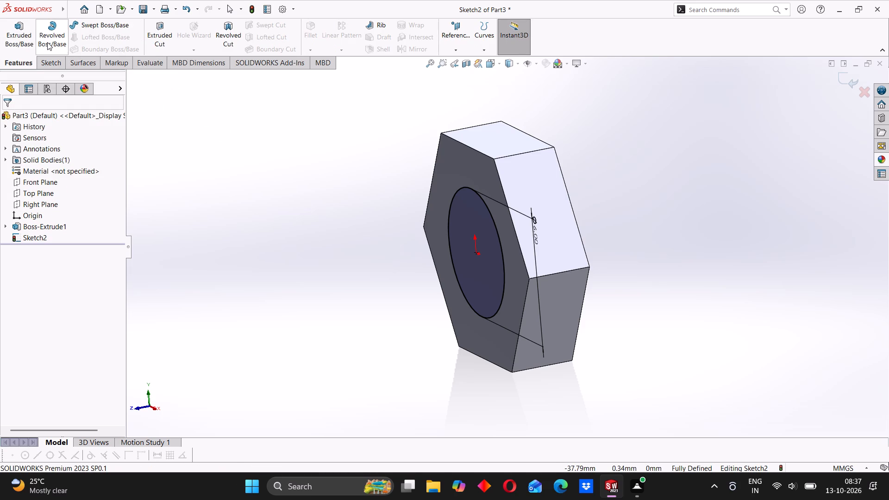
pyautogui.click(14, 38)
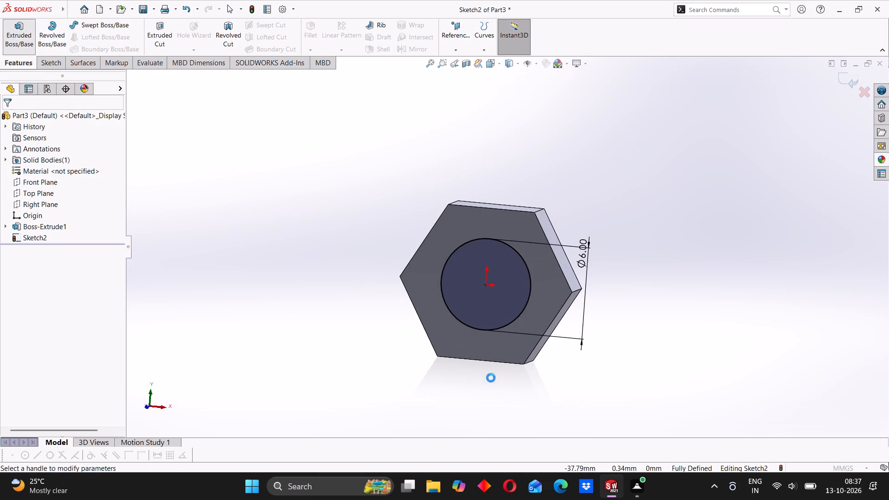
pyautogui.moveTo(486, 381); pyautogui.dragTo(416, 372, button='middle')
pyautogui.moveTo(59, 233); pyautogui.dragTo(41, 227)
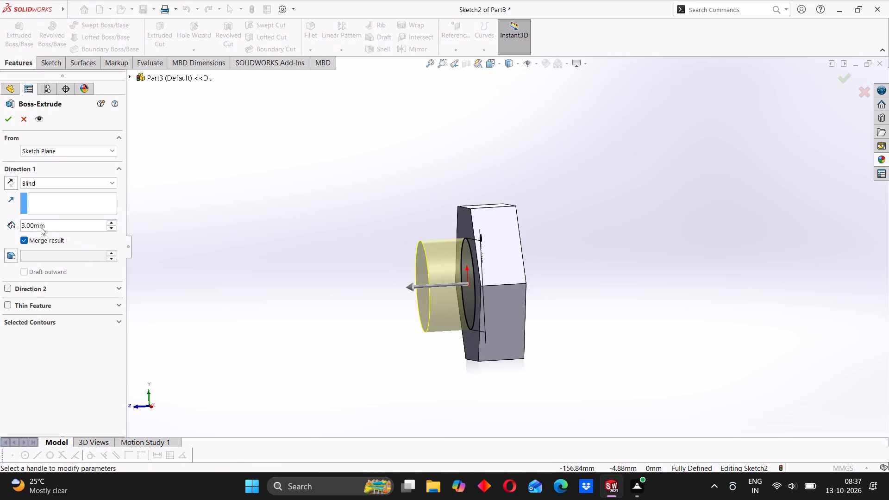
pyautogui.moveTo(41, 227); pyautogui.dragTo(40, 227)
pyautogui.moveTo(46, 224); pyautogui.dragTo(30, 225)
pyautogui.write('12')
pyautogui.press('Return')
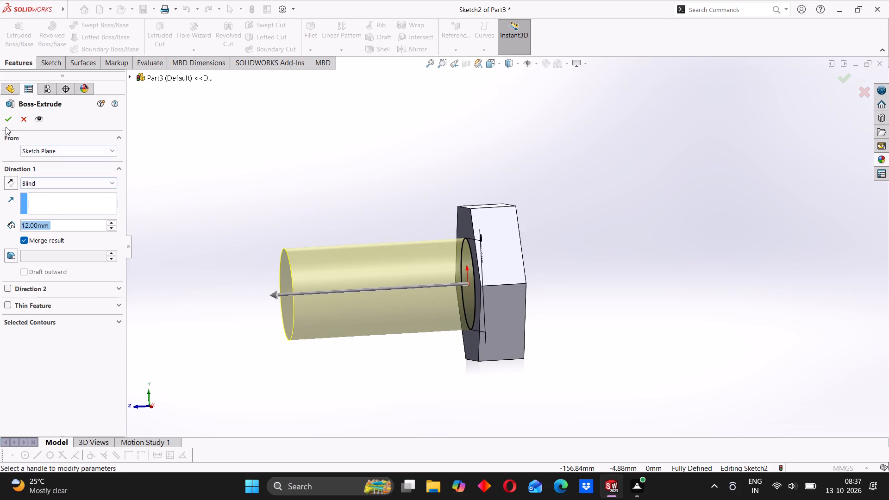
pyautogui.click(5, 122)
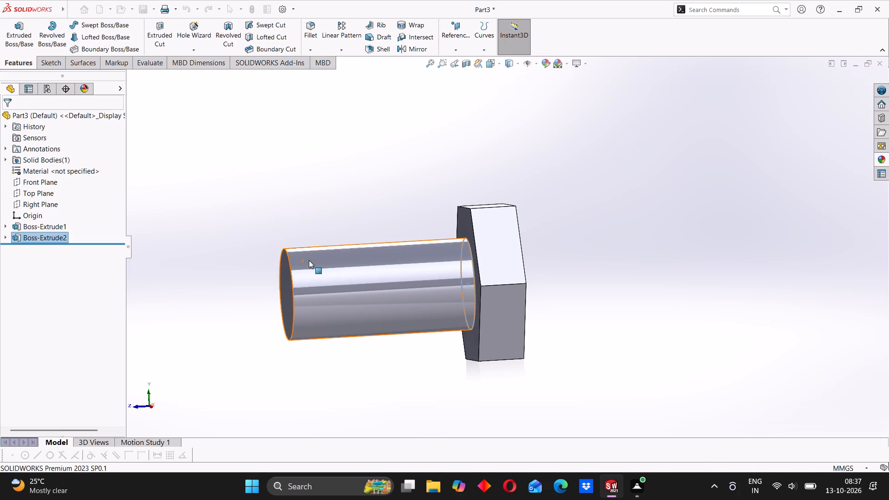
# Add an M6 DIN machine-thread cosmetic thread, Up to Next, to the circular edges at both ends of the shank.
pyautogui.moveTo(351, 231); pyautogui.dragTo(397, 283, button='middle')
pyautogui.scroll(4, 354, 241)
pyautogui.click(343, 233)
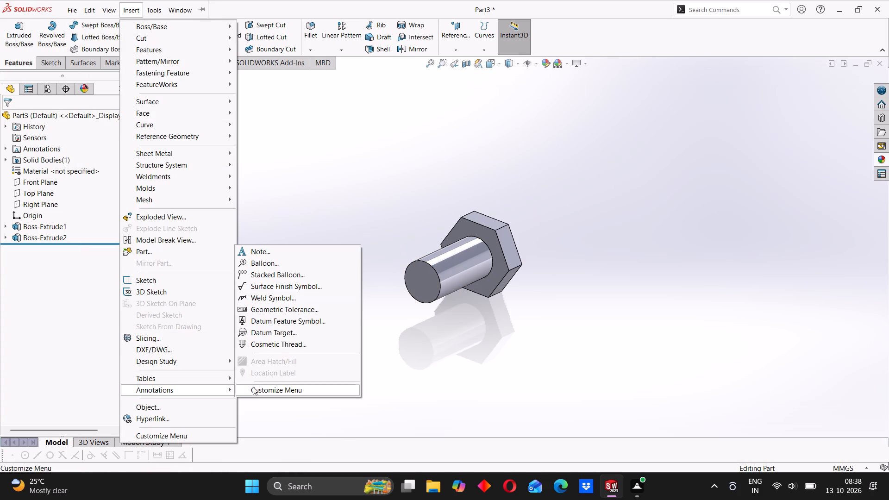
pyautogui.click(290, 344)
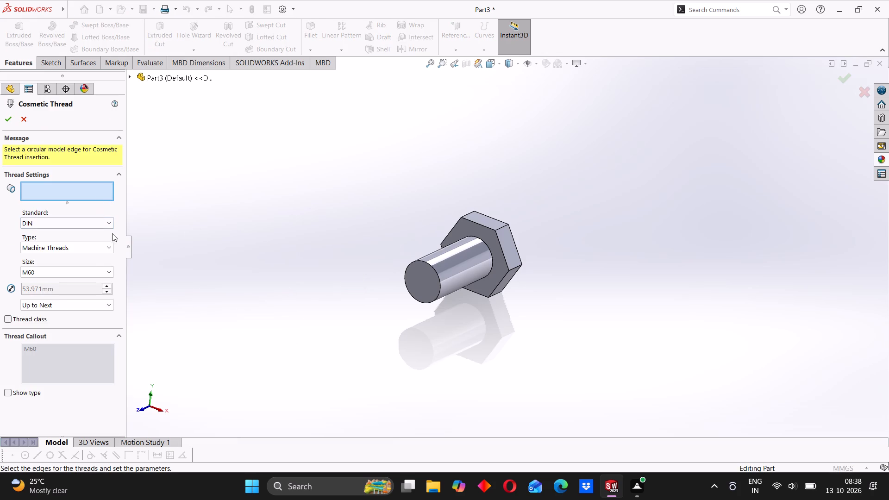
pyautogui.click(88, 272)
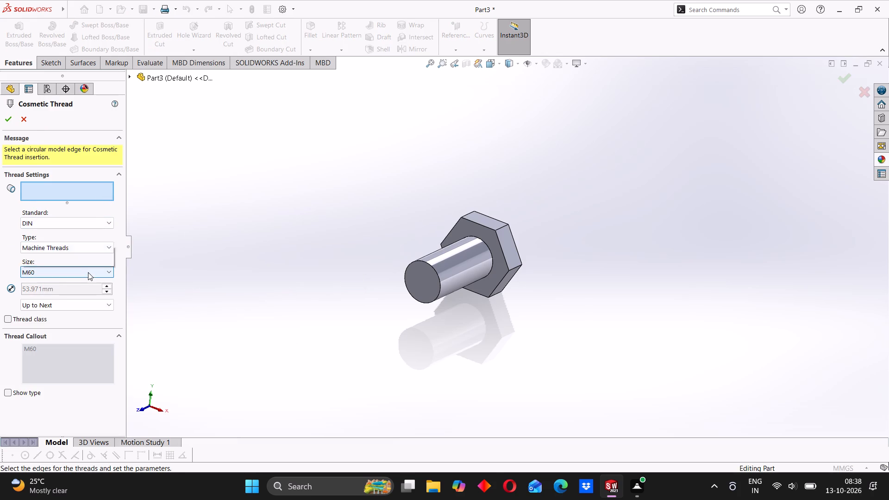
pyautogui.scroll(16, 72, 185)
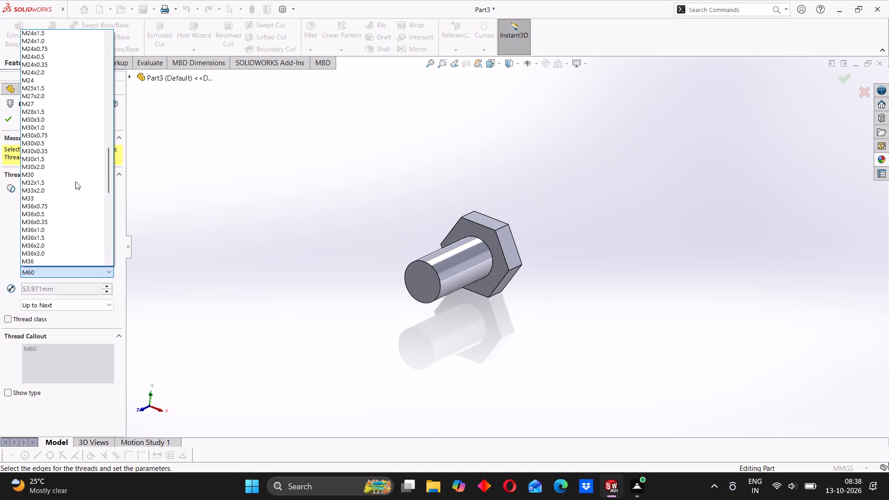
pyautogui.scroll(18, 75, 181)
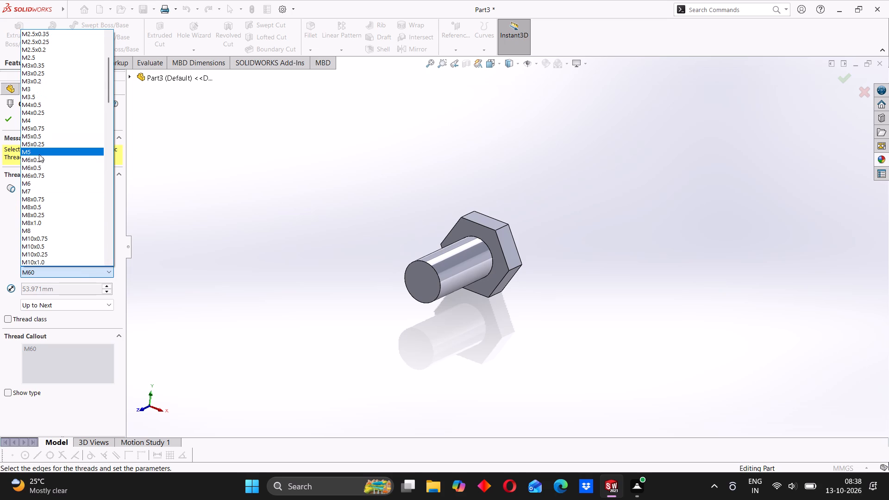
pyautogui.click(41, 182)
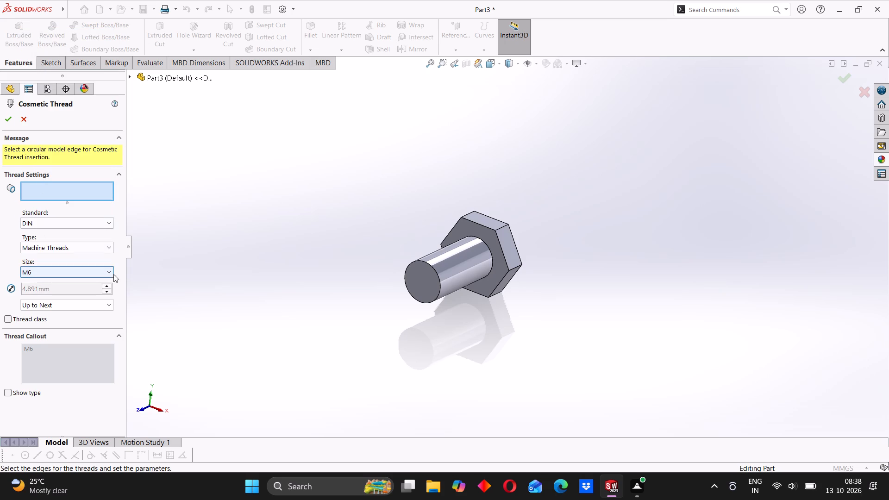
pyautogui.click(434, 269)
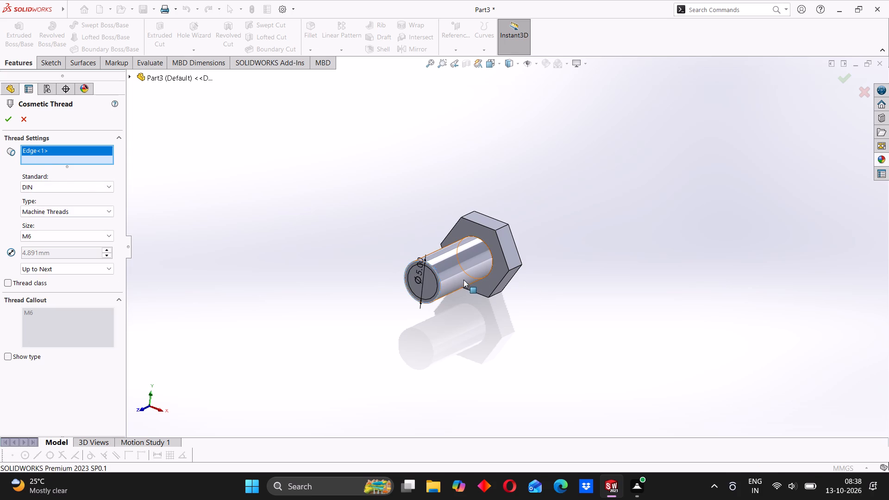
pyautogui.moveTo(464, 278); pyautogui.dragTo(444, 305, button='middle')
pyautogui.scroll(-4, 472, 262)
pyautogui.moveTo(472, 262); pyautogui.dragTo(476, 259, button='middle')
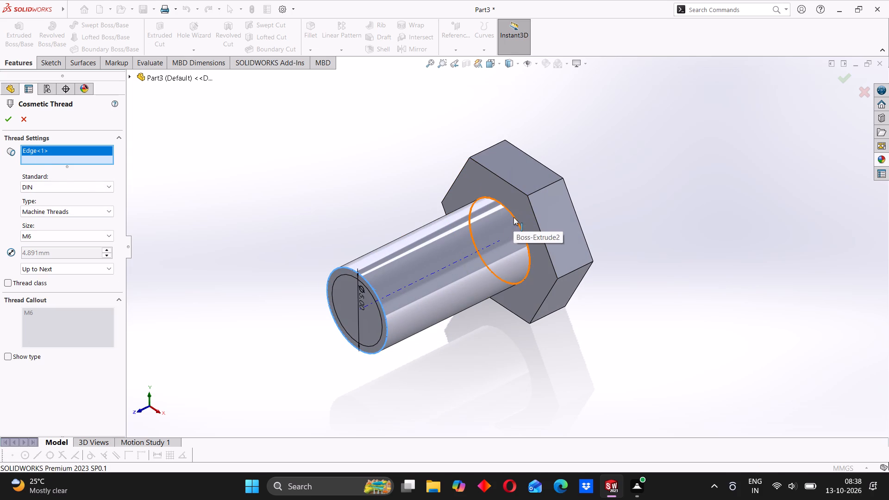
pyautogui.click(513, 217)
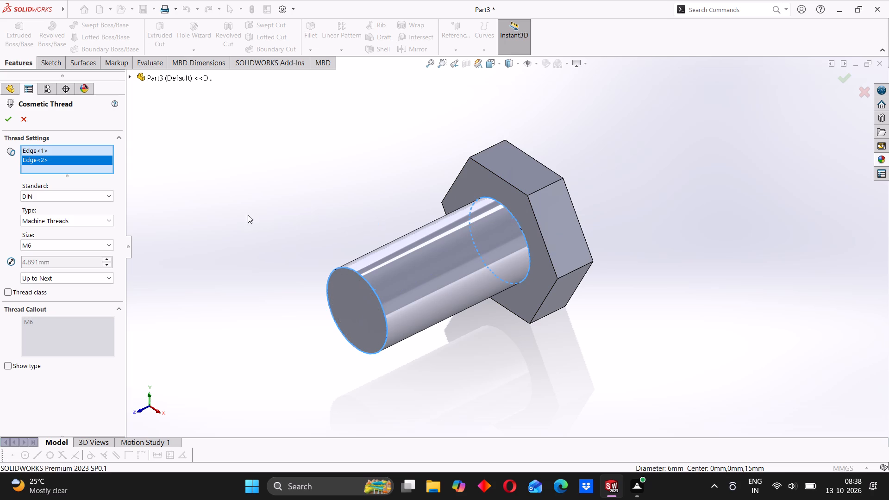
pyautogui.click(8, 118)
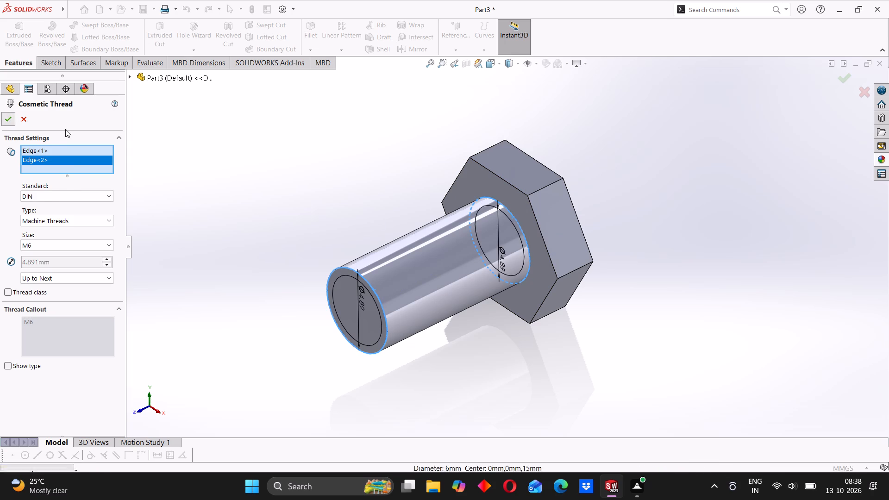
pyautogui.moveTo(445, 212); pyautogui.dragTo(458, 211, button='middle')
pyautogui.click(398, 184)
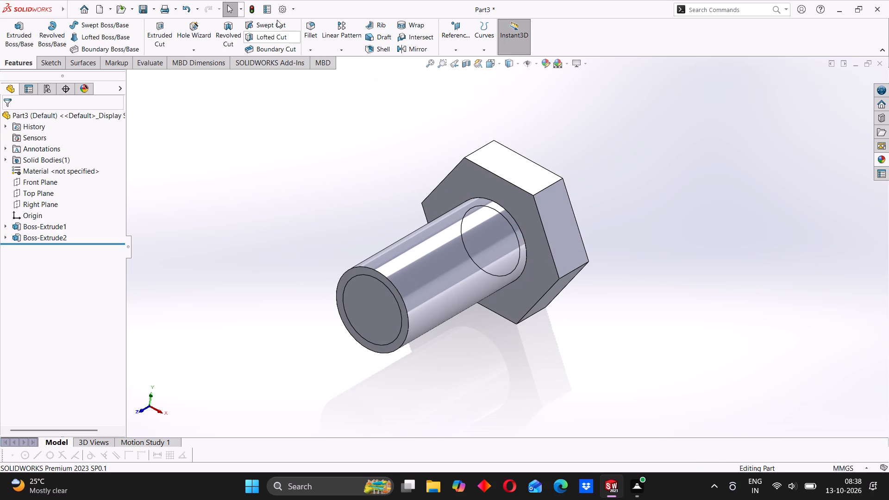
# Enable shaded cosmetic threads in the document's Detailing properties.
pyautogui.click(281, 12)
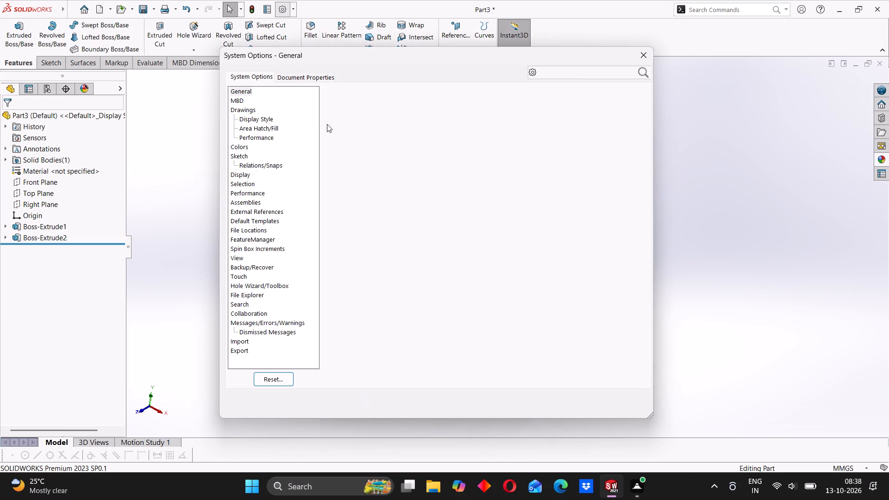
pyautogui.click(313, 77)
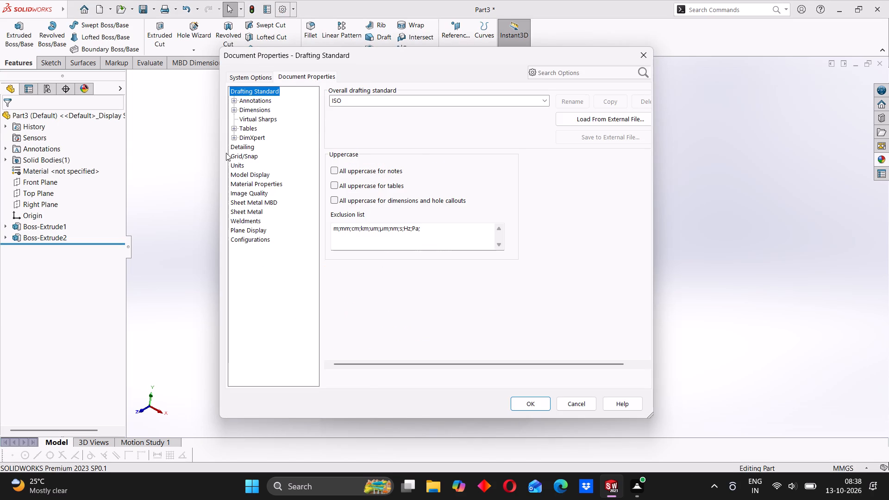
pyautogui.click(234, 145)
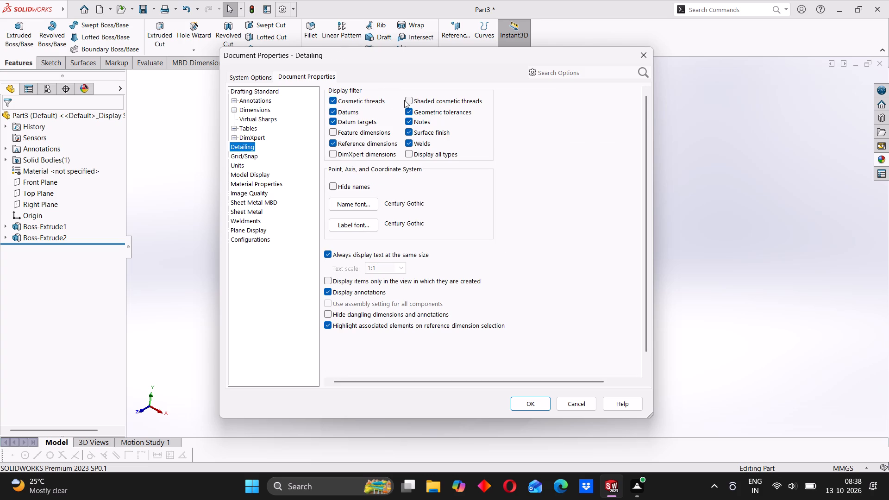
pyautogui.click(408, 101)
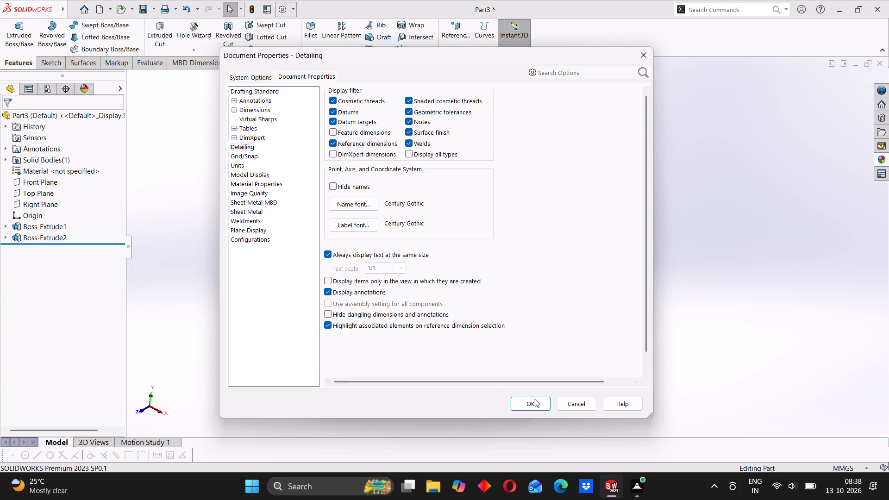
pyautogui.click(529, 405)
# Examine the threaded shank and the hexagonal head from several angles.
pyautogui.moveTo(475, 252); pyautogui.dragTo(411, 293, button='middle')
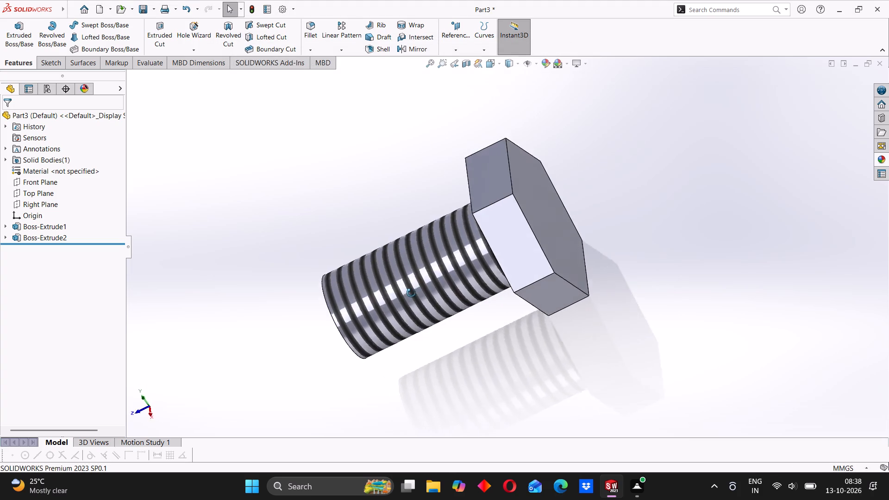
pyautogui.moveTo(411, 293); pyautogui.dragTo(407, 295, button='middle')
pyautogui.click(326, 241)
pyautogui.moveTo(489, 277); pyautogui.dragTo(414, 211, button='middle')
pyautogui.moveTo(432, 286); pyautogui.dragTo(355, 227, button='middle')
pyautogui.moveTo(530, 202); pyautogui.dragTo(405, 253, button='middle')
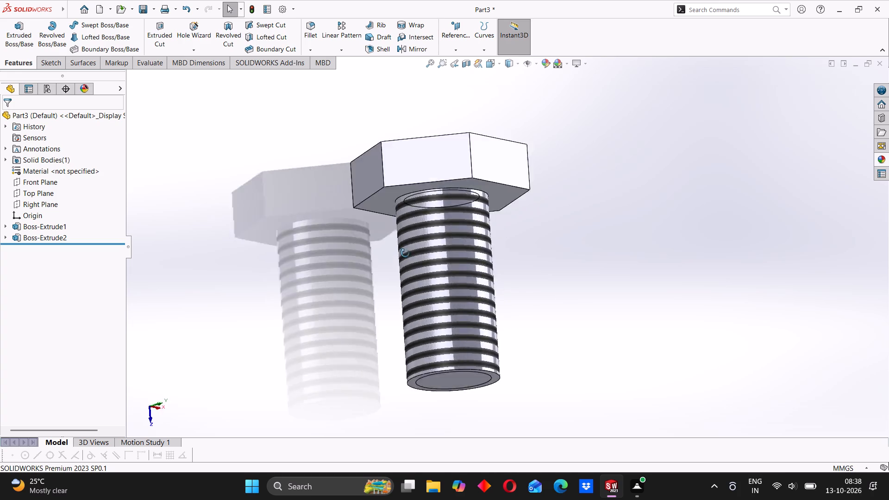
pyautogui.moveTo(405, 253); pyautogui.dragTo(386, 281, button='middle')
pyautogui.moveTo(477, 196); pyautogui.dragTo(449, 257, button='middle')
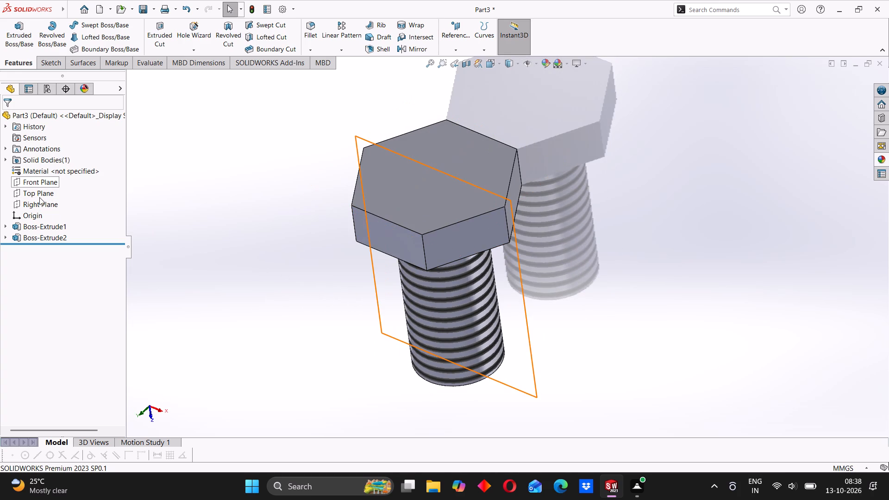
# On the Right Plane, sketch a closed triangle about 0.8 mm wide and 0.7 mm high in the upper corner of the head's outer face.
pyautogui.click(41, 201)
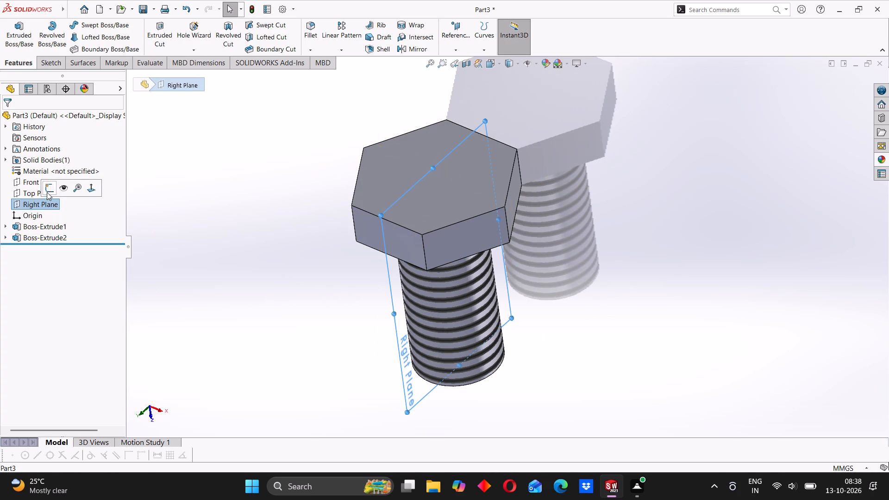
pyautogui.click(48, 192)
pyautogui.click(190, 170)
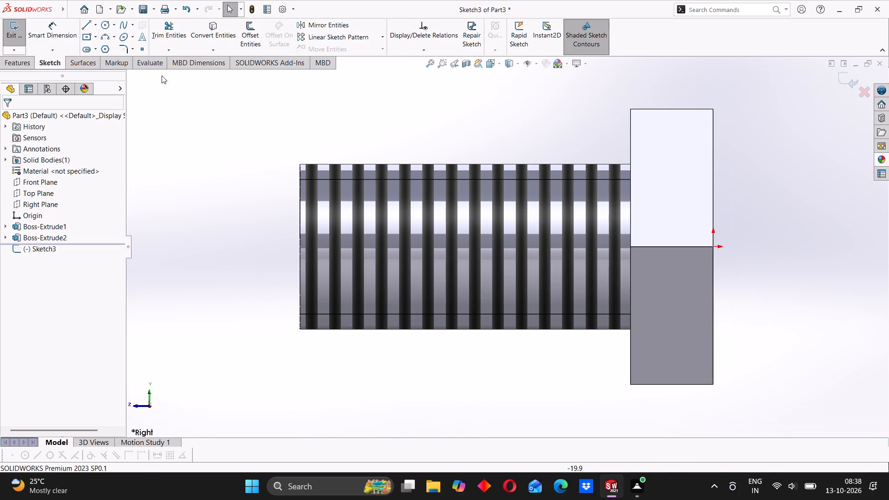
pyautogui.click(88, 28)
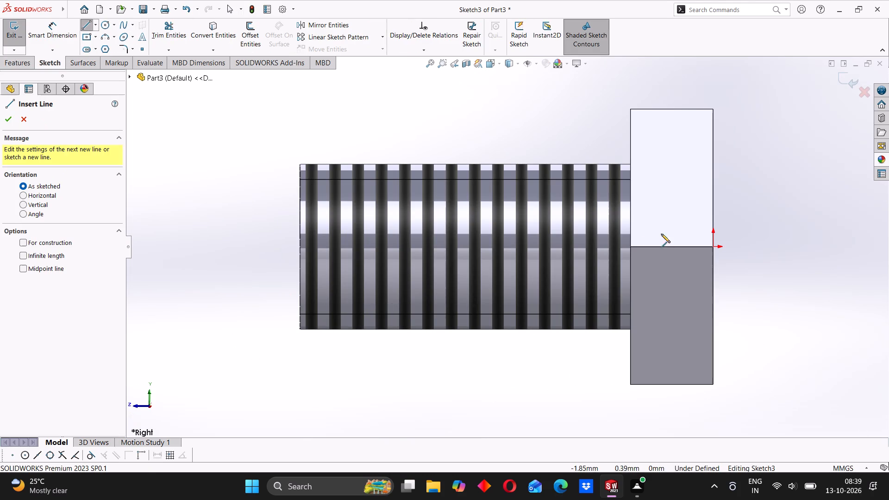
pyautogui.click(713, 128)
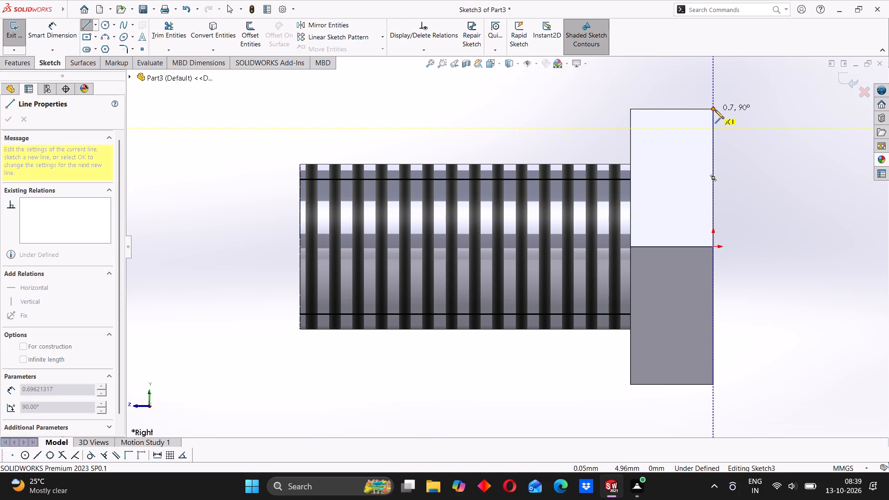
pyautogui.click(714, 109)
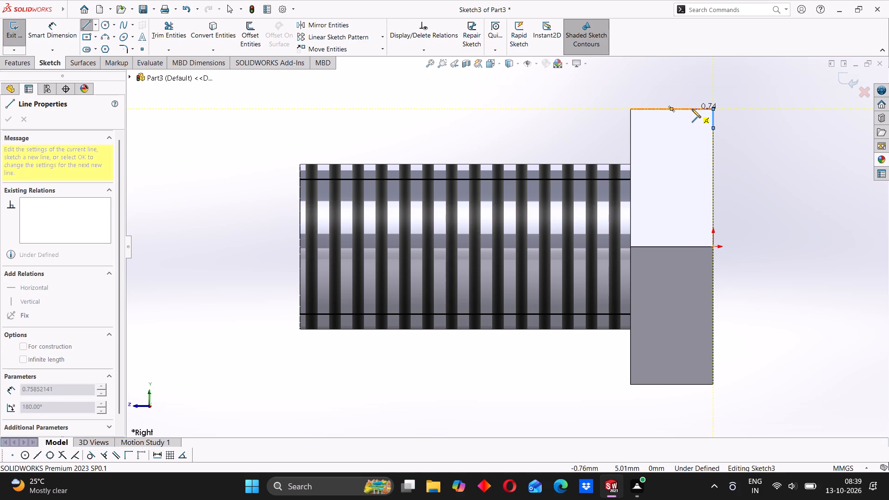
pyautogui.click(692, 109)
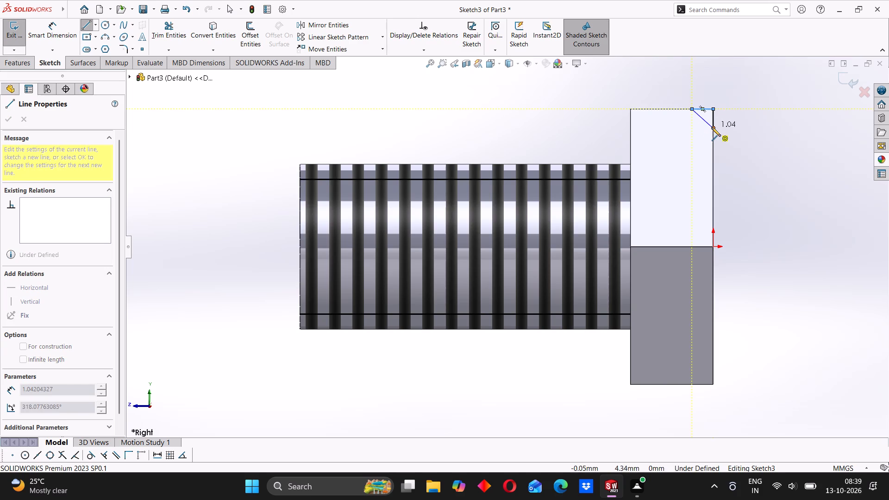
pyautogui.click(712, 127)
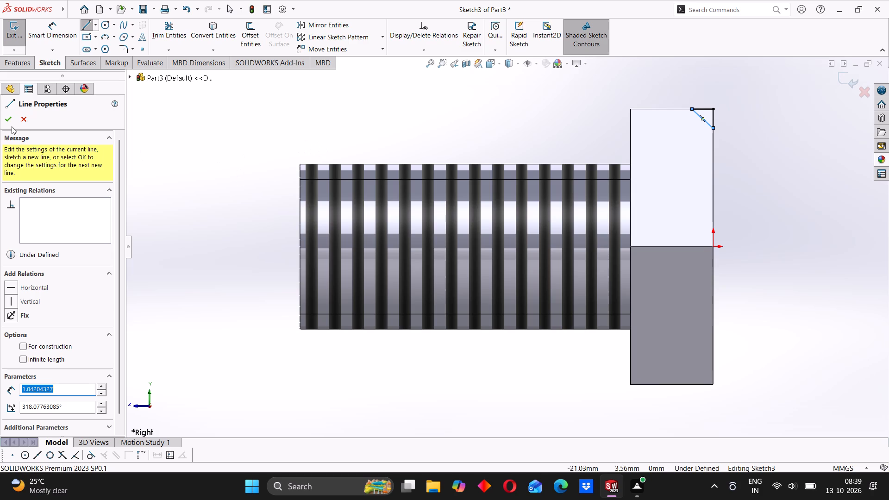
pyautogui.click(9, 121)
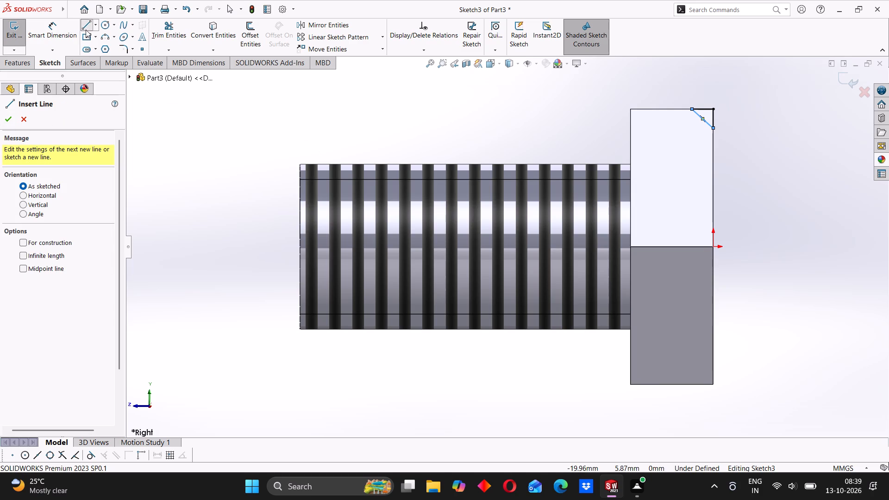
pyautogui.click(88, 28)
# Dimension the angle between the triangle's sloped line and its vertical line in the head corner as 45°.
pyautogui.click(57, 26)
pyautogui.scroll(-1, 717, 127)
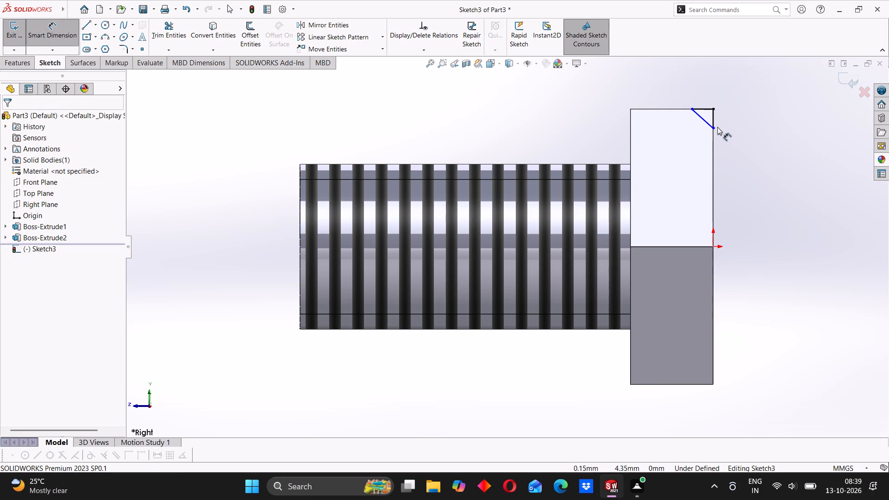
pyautogui.scroll(-2, 717, 127)
pyautogui.click(659, 141)
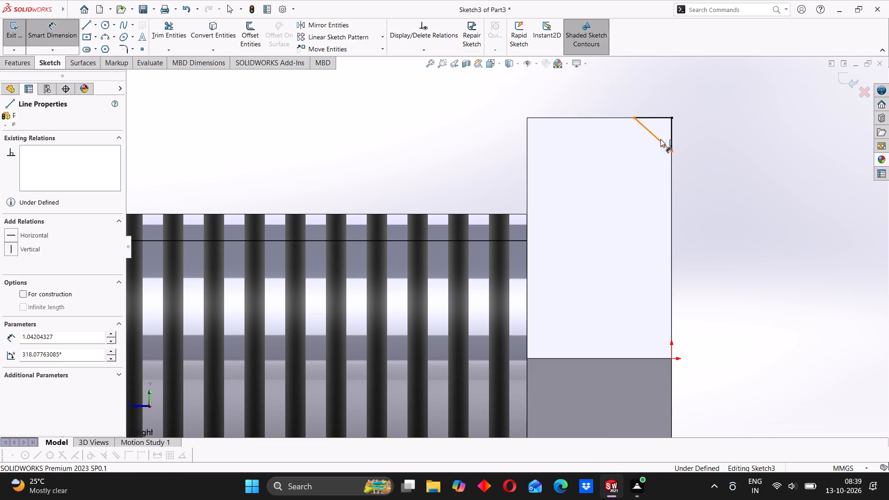
pyautogui.click(670, 127)
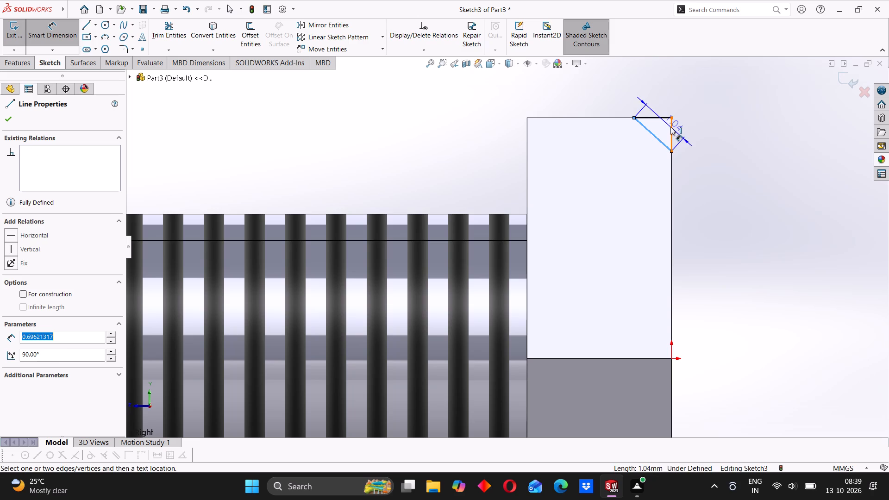
pyautogui.click(664, 129)
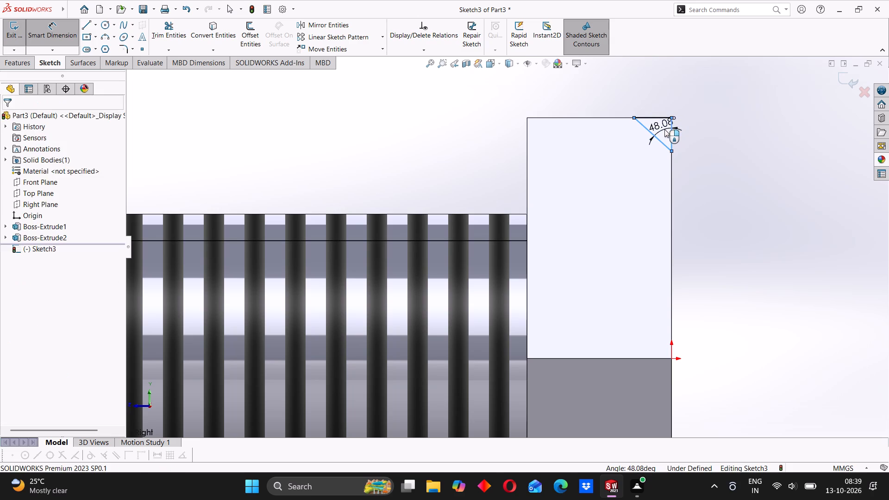
pyautogui.write('45')
pyautogui.press('Return')
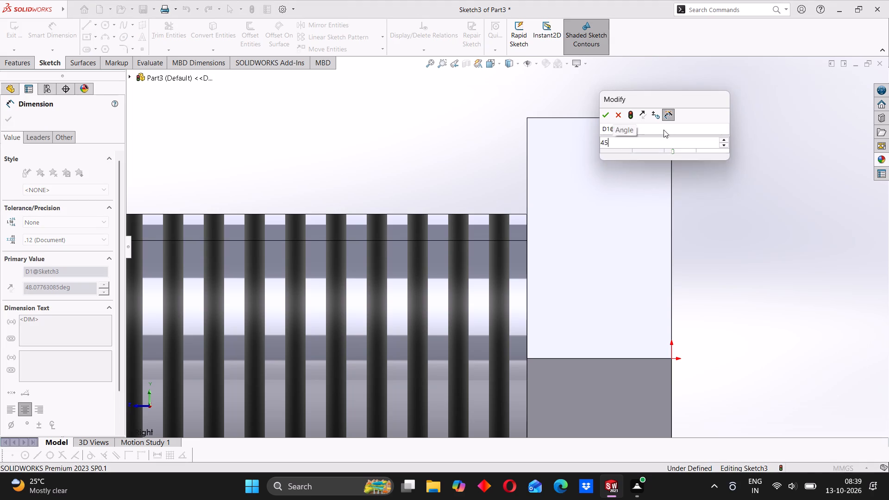
pyautogui.click(691, 200)
# Dimension the triangle's horizontal upper line as 1 mm.
pyautogui.scroll(2, 673, 203)
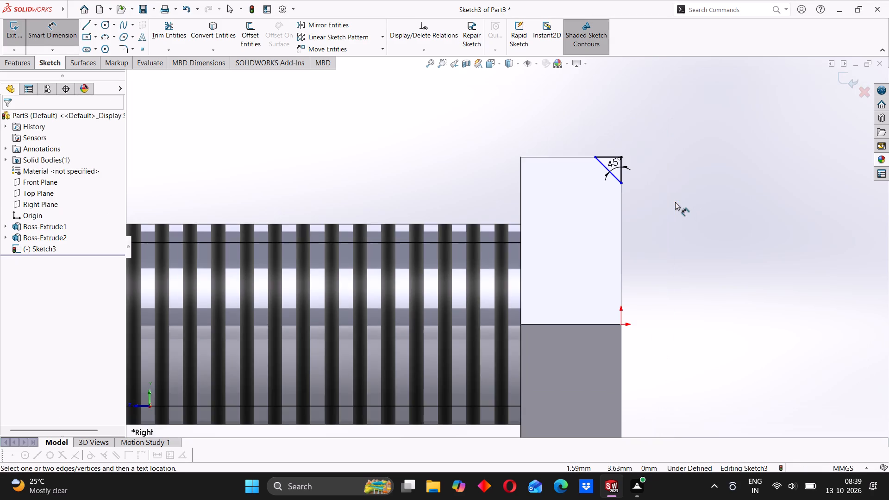
pyautogui.scroll(1, 675, 202)
pyautogui.scroll(-4, 591, 183)
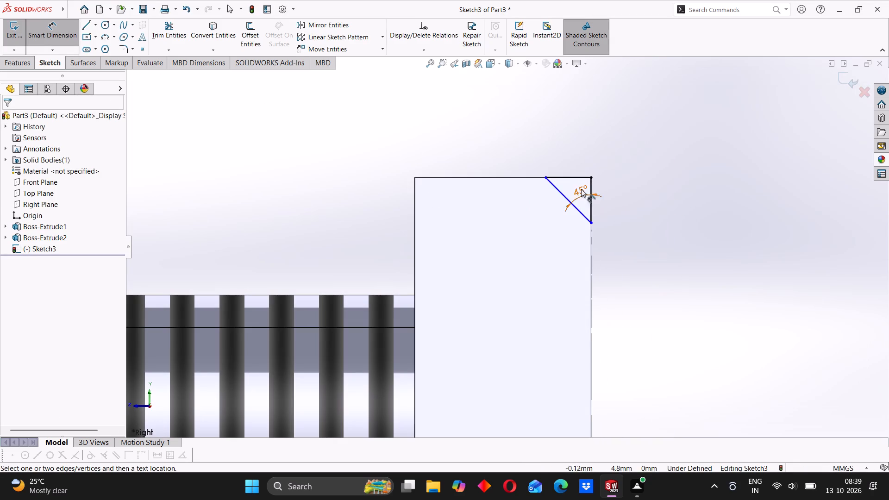
pyautogui.click(566, 179)
pyautogui.click(566, 163)
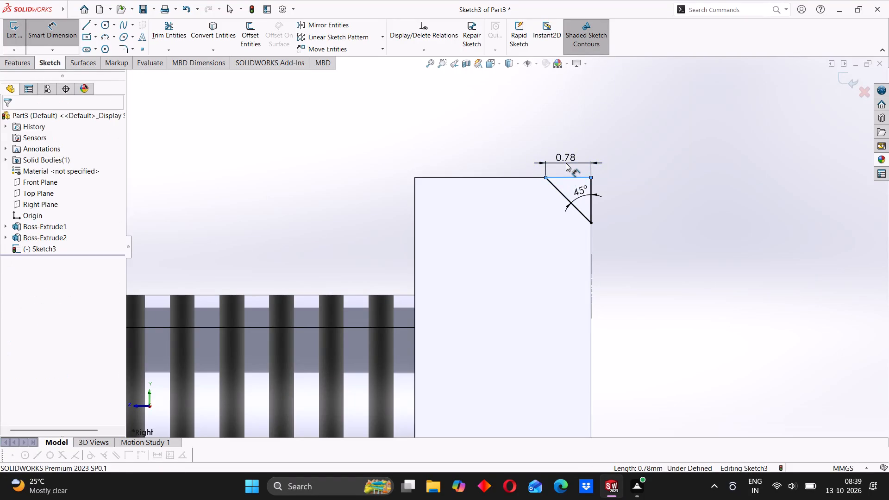
pyautogui.press('1')
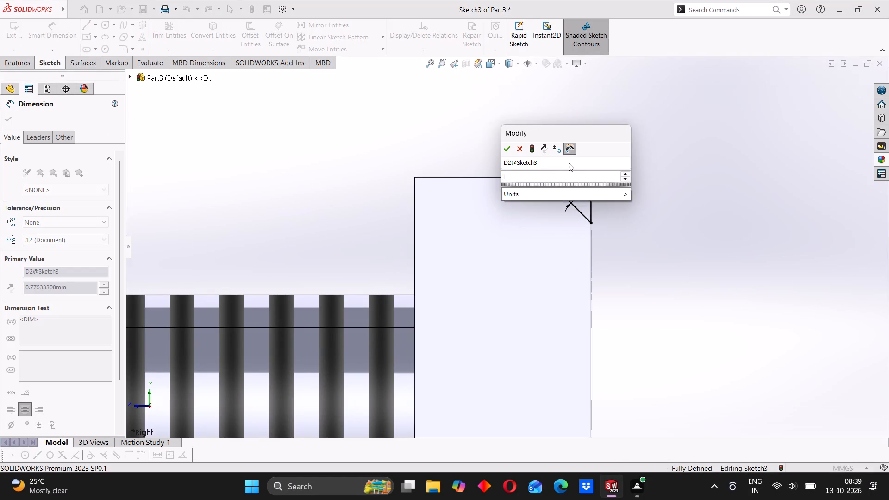
pyautogui.press('Return')
pyautogui.click(482, 149)
# Sketch a horizontal centerline about 6.5 mm long through the origin along the bolt axis, extending past both faces of the head.
pyautogui.scroll(4, 503, 233)
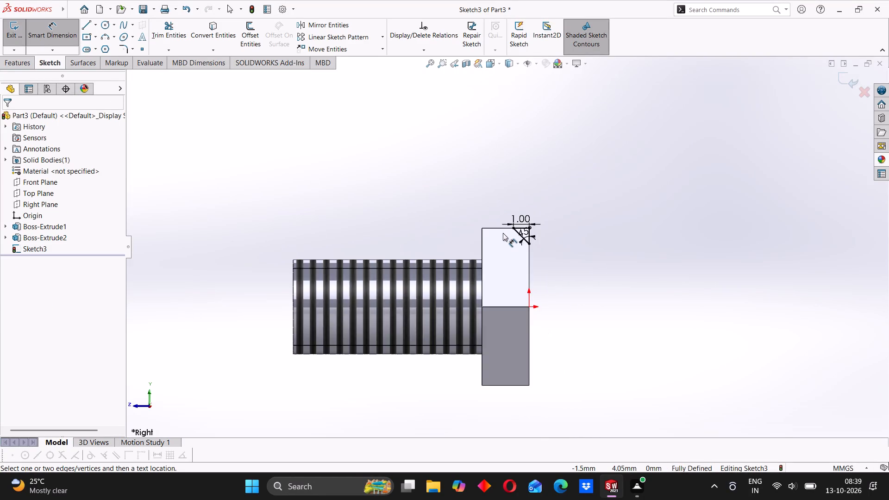
pyautogui.scroll(5, 503, 233)
pyautogui.moveTo(514, 283); pyautogui.dragTo(502, 281, button='middle')
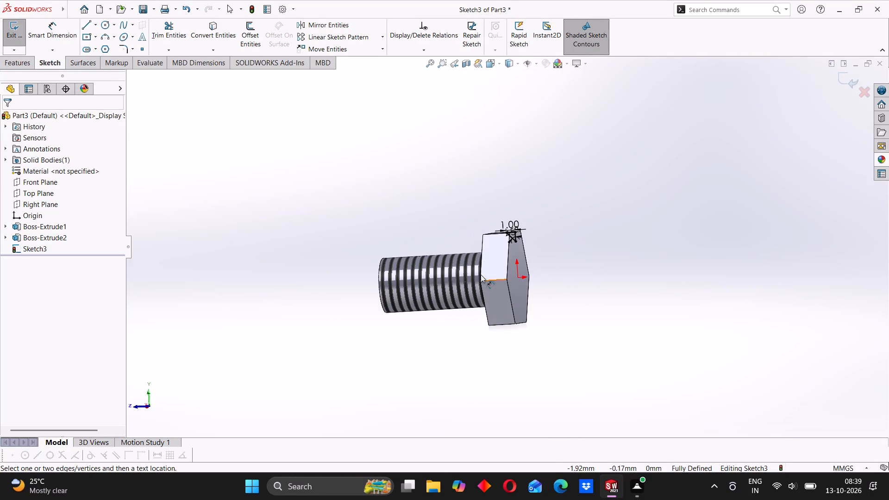
pyautogui.click(500, 62)
pyautogui.click(547, 115)
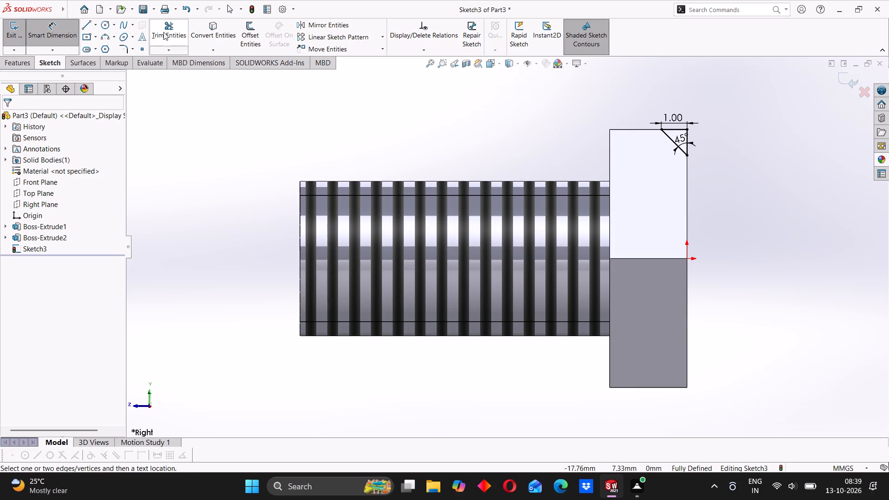
pyautogui.click(99, 24)
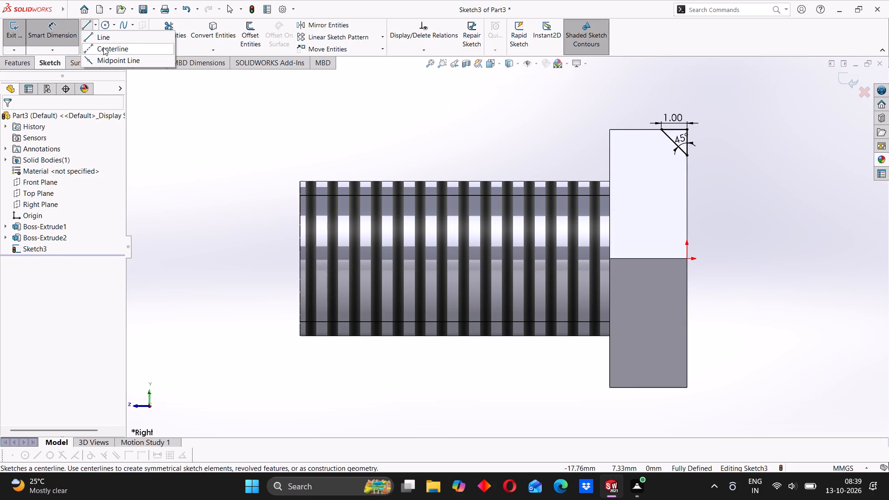
pyautogui.click(103, 47)
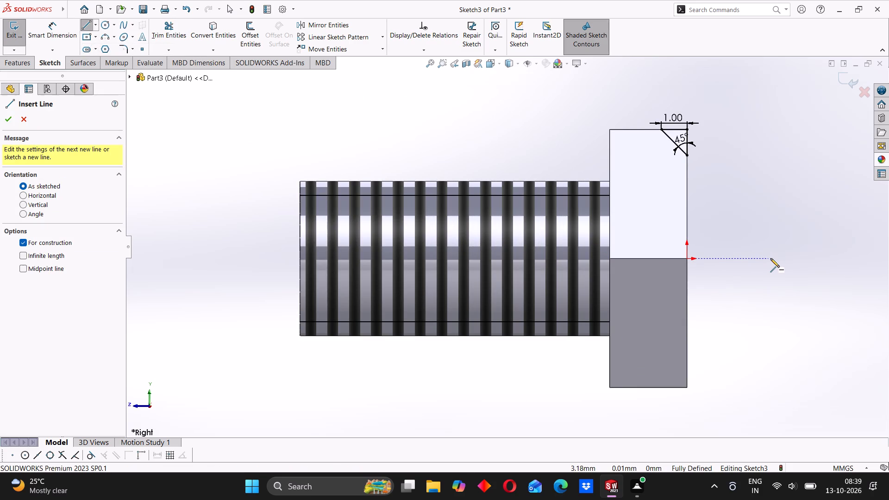
pyautogui.click(770, 258)
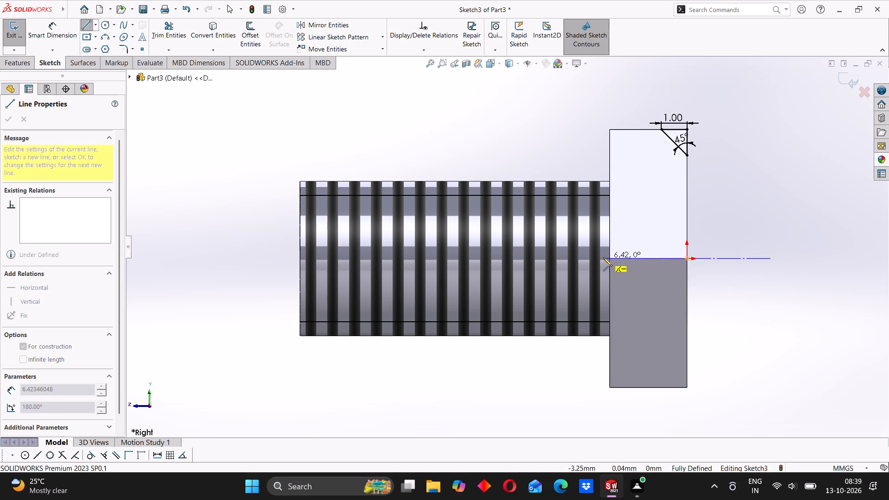
pyautogui.click(598, 257)
pyautogui.rightClick(526, 128)
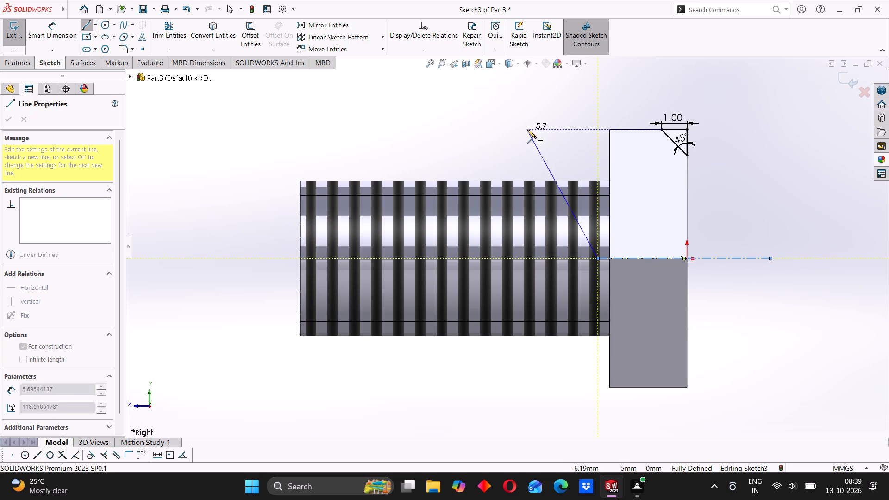
pyautogui.click(536, 137)
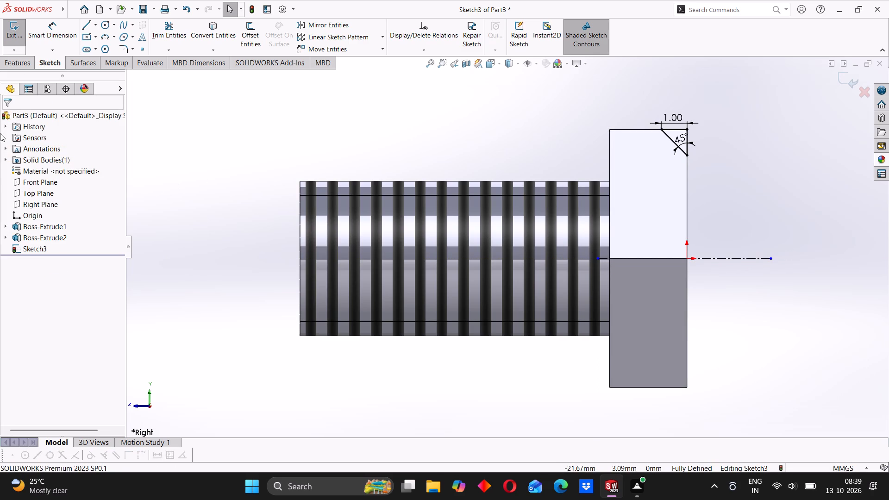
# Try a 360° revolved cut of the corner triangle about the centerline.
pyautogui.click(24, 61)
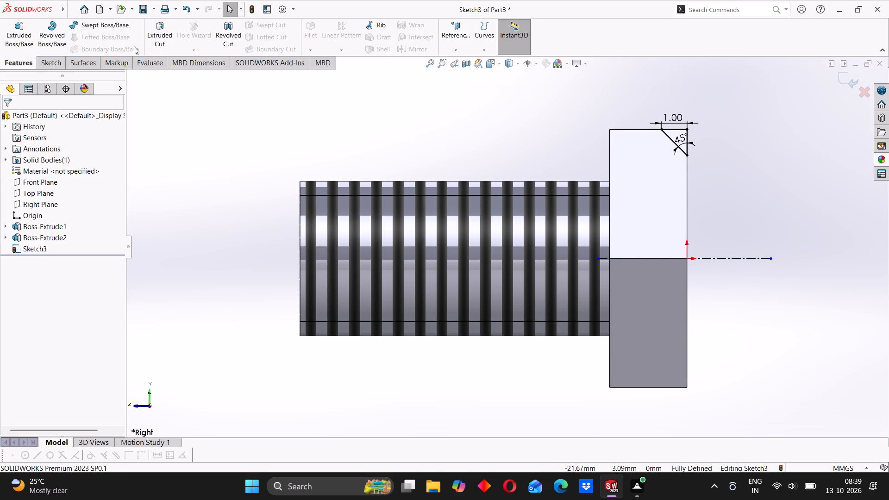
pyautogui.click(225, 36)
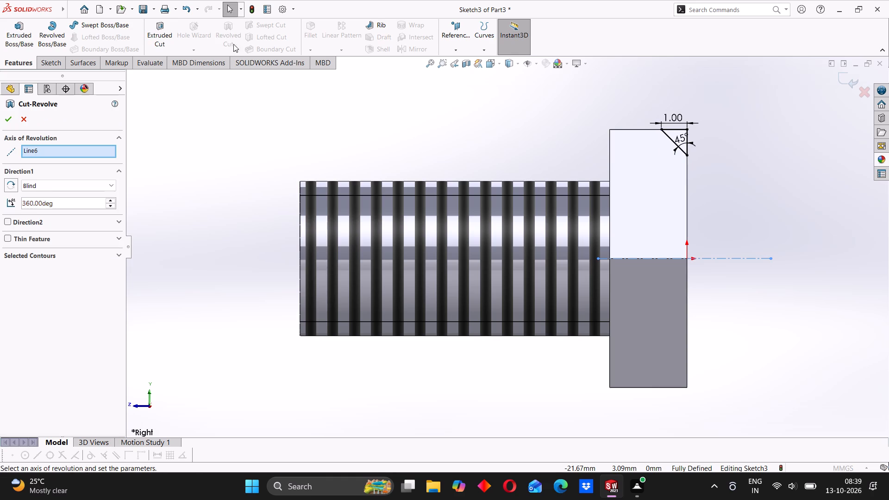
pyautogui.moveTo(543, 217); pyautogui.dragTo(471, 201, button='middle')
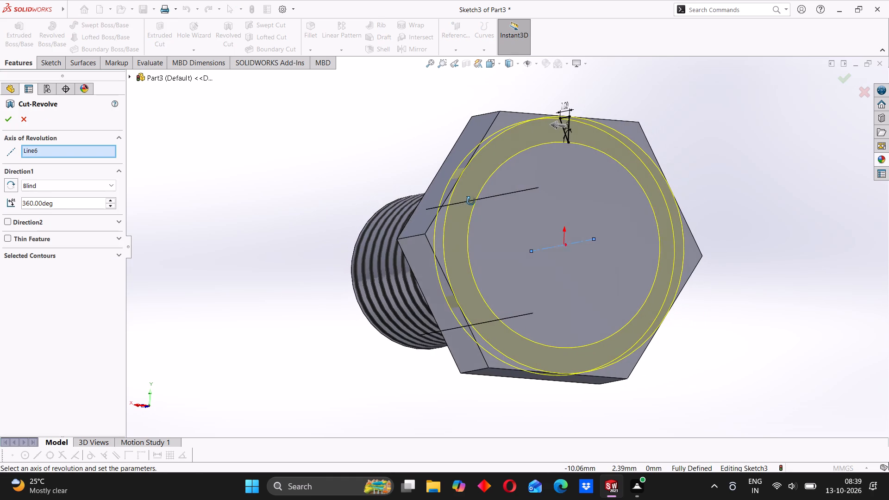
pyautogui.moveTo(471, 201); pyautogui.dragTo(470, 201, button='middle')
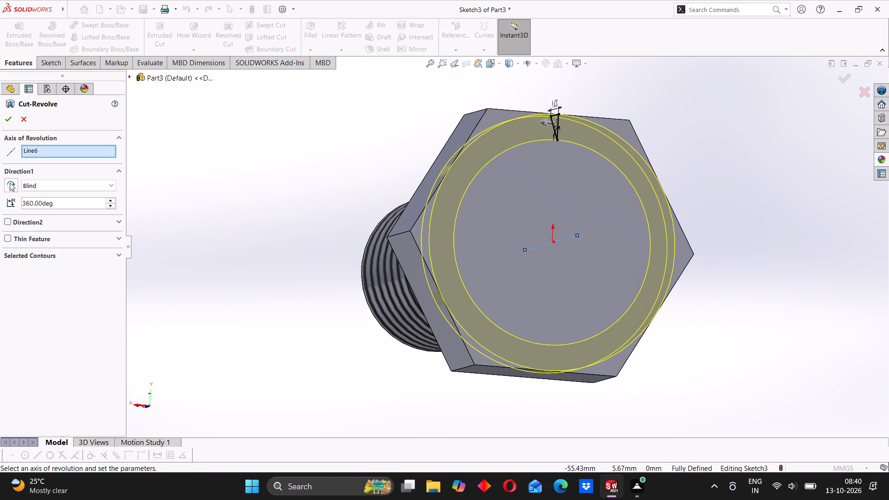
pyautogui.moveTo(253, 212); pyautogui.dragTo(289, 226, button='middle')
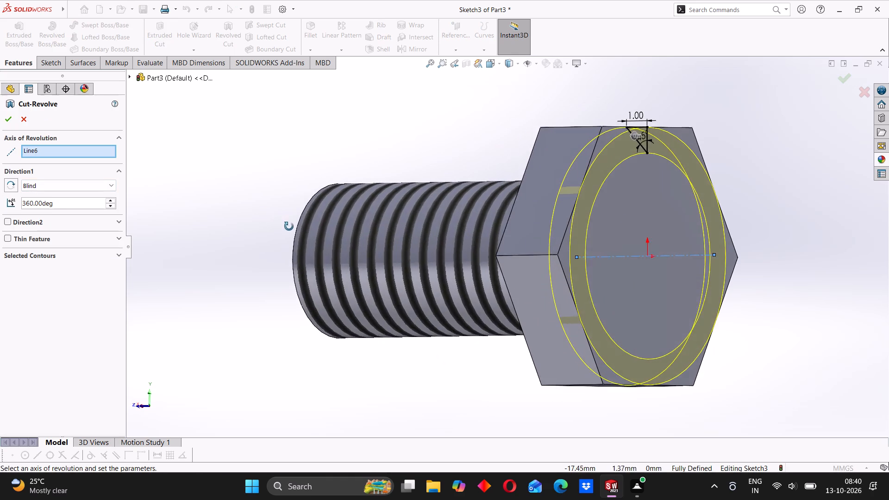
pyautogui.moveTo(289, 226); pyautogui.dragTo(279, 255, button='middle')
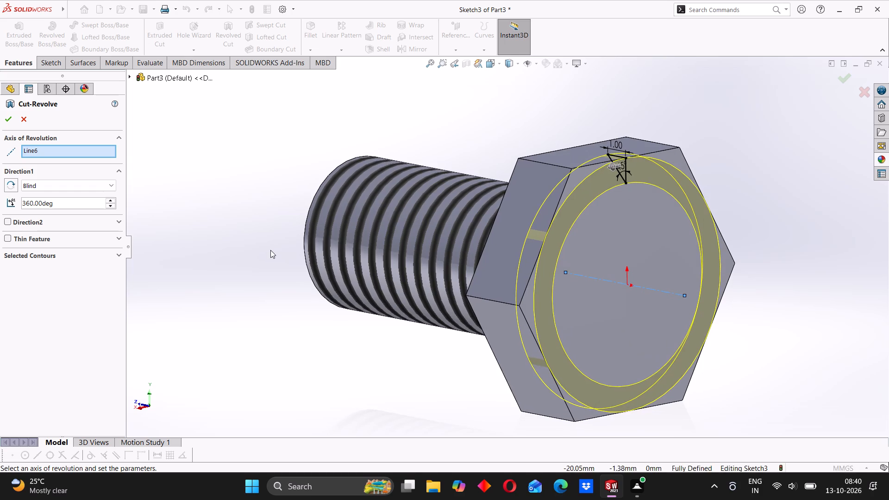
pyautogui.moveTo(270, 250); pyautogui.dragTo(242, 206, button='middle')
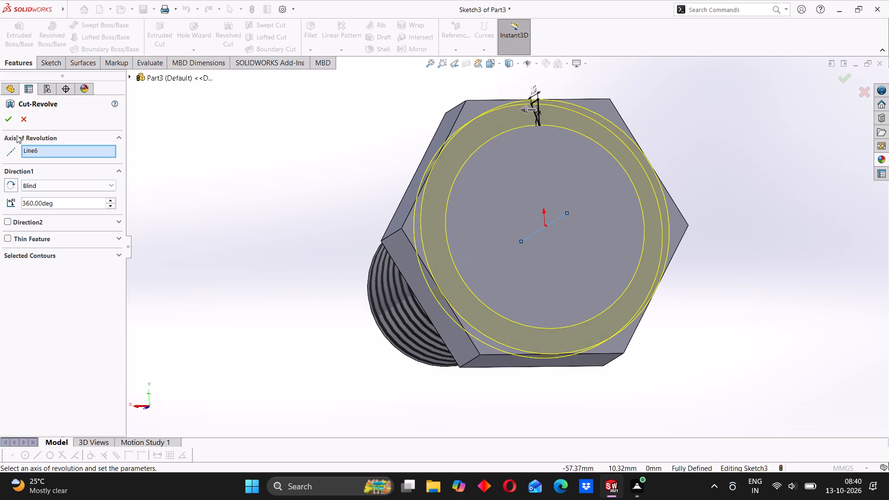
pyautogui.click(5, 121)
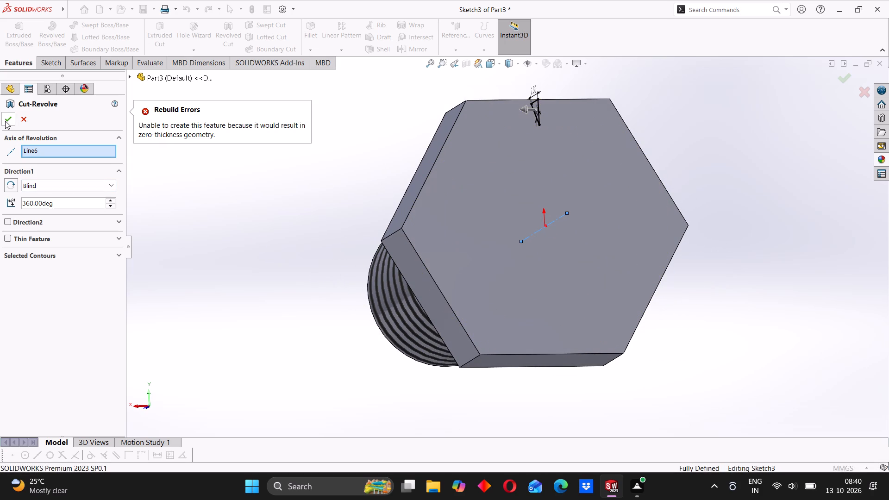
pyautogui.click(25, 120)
# Set the length of the triangle's horizontal upper line to 2 mm.
pyautogui.moveTo(253, 196); pyautogui.dragTo(265, 199, button='middle')
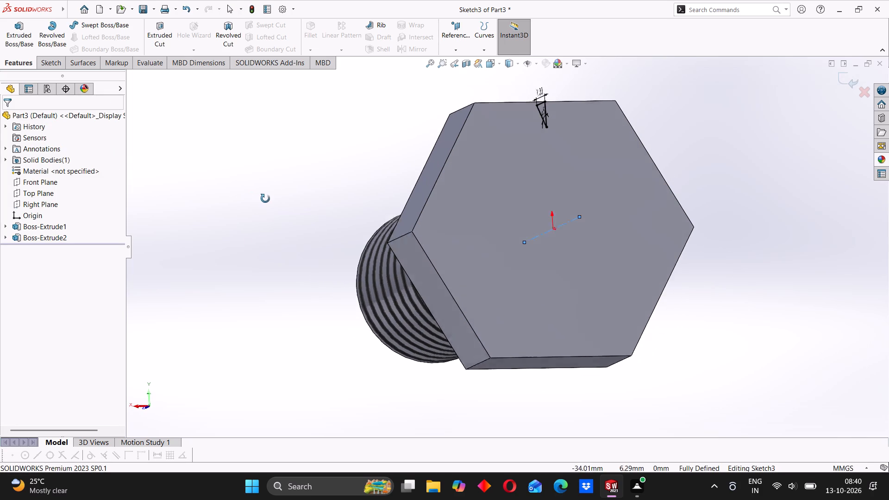
pyautogui.moveTo(265, 199); pyautogui.dragTo(340, 241, button='middle')
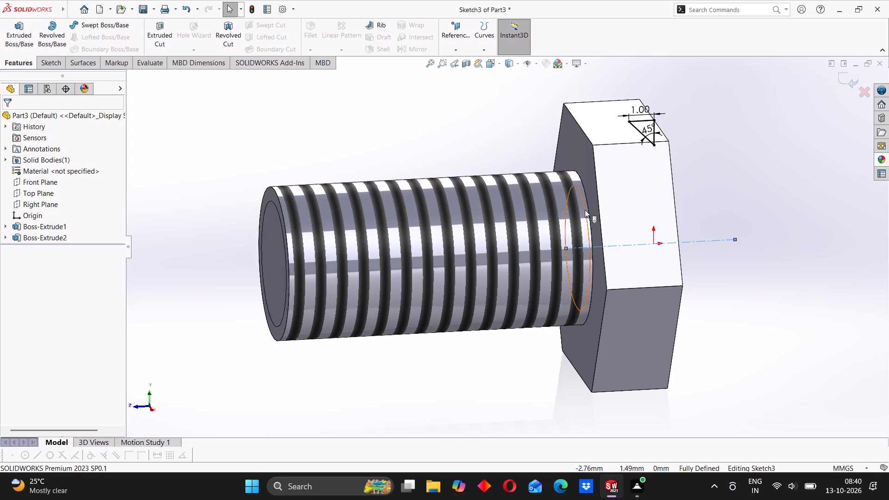
pyautogui.moveTo(585, 209); pyautogui.dragTo(580, 209, button='middle')
pyautogui.doubleClick(634, 112)
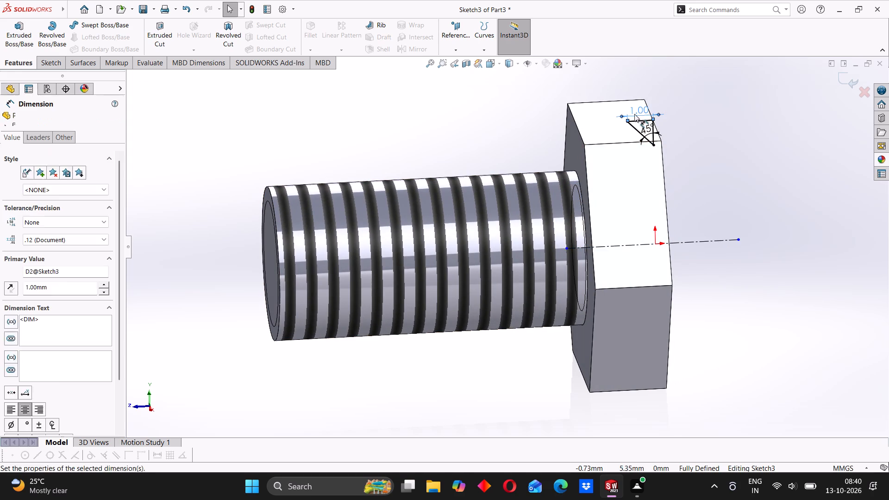
pyautogui.press('2')
pyautogui.press('Return')
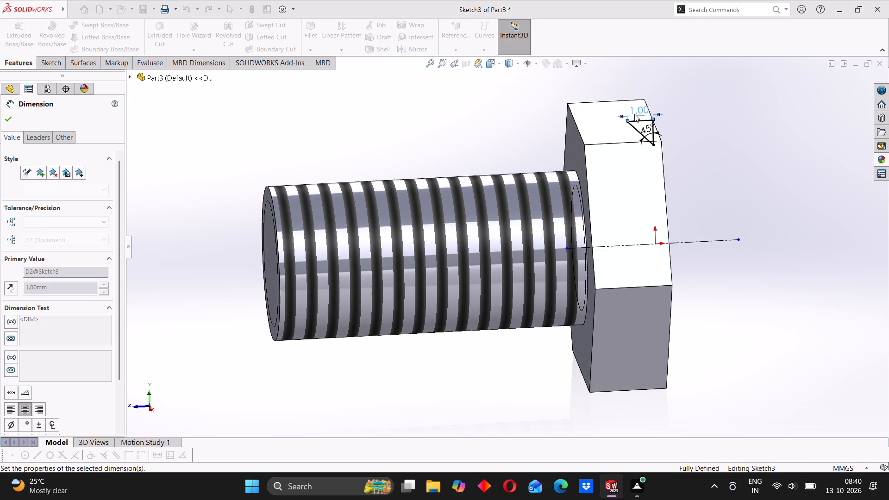
pyautogui.click(523, 122)
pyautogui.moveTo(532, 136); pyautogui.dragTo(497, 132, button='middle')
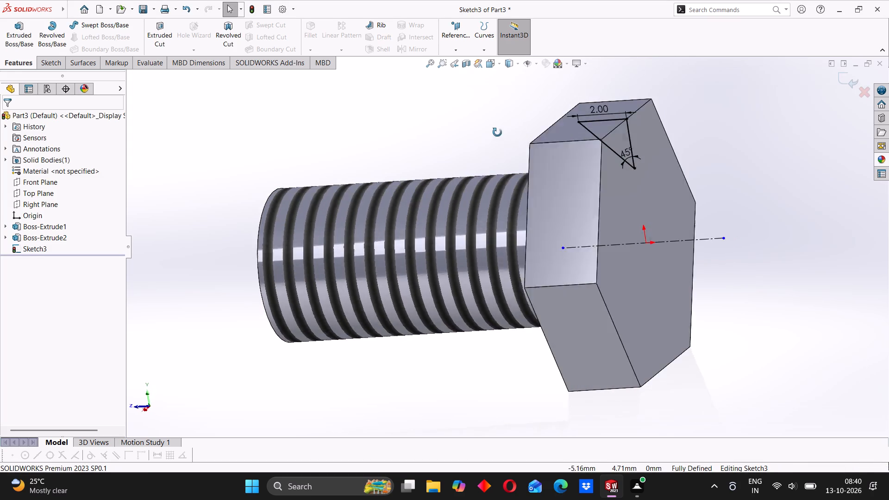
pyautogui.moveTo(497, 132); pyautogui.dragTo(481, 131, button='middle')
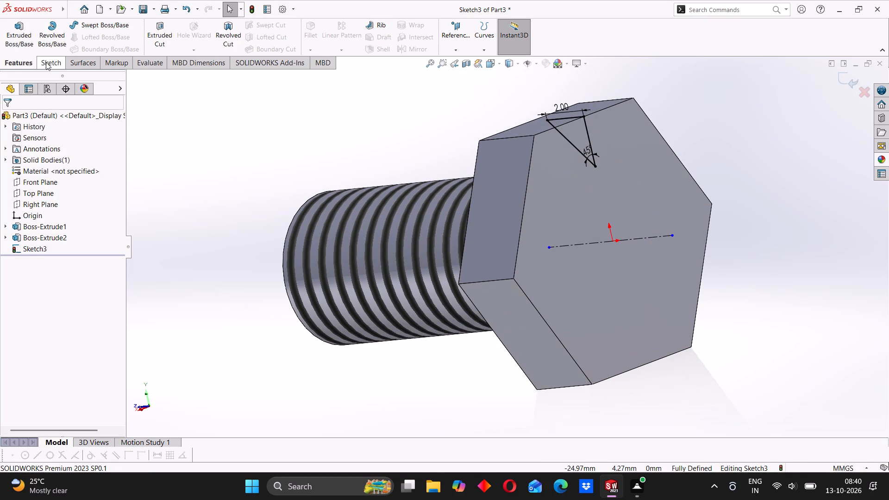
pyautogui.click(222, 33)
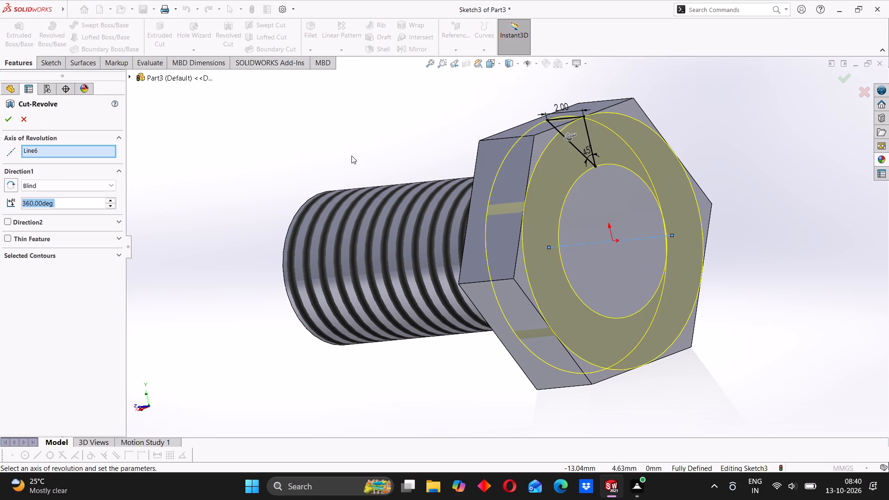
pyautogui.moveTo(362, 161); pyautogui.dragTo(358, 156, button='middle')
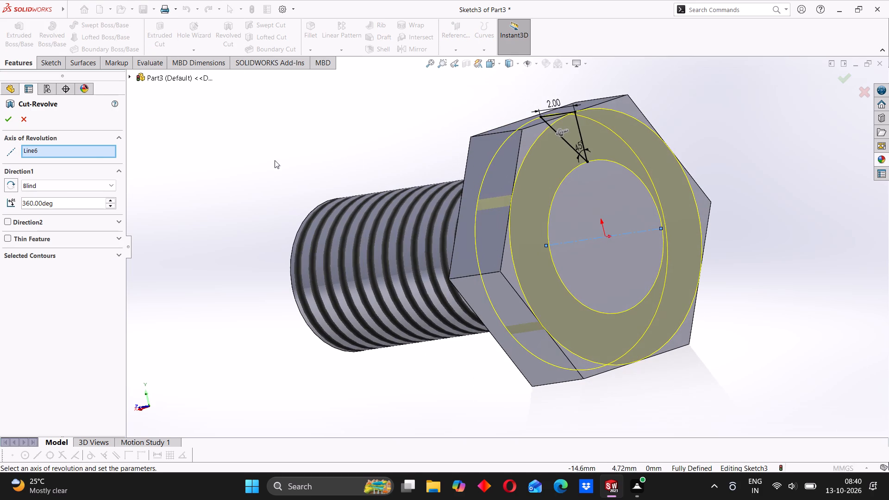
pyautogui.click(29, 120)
# Delete the whole corner triangle and centerline with their dimensions, and exit the emptied sketch.
pyautogui.scroll(3, 481, 192)
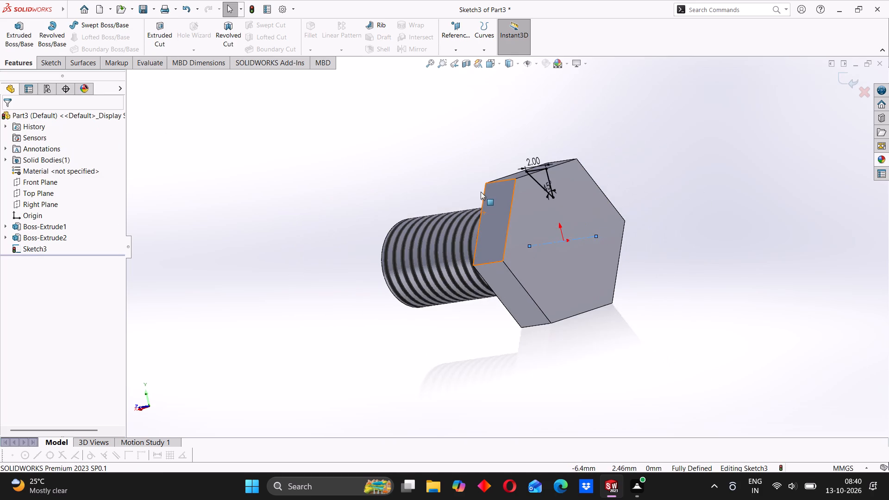
pyautogui.moveTo(481, 192); pyautogui.dragTo(520, 197, button='middle')
pyautogui.click(498, 159)
pyautogui.moveTo(436, 134); pyautogui.dragTo(709, 294)
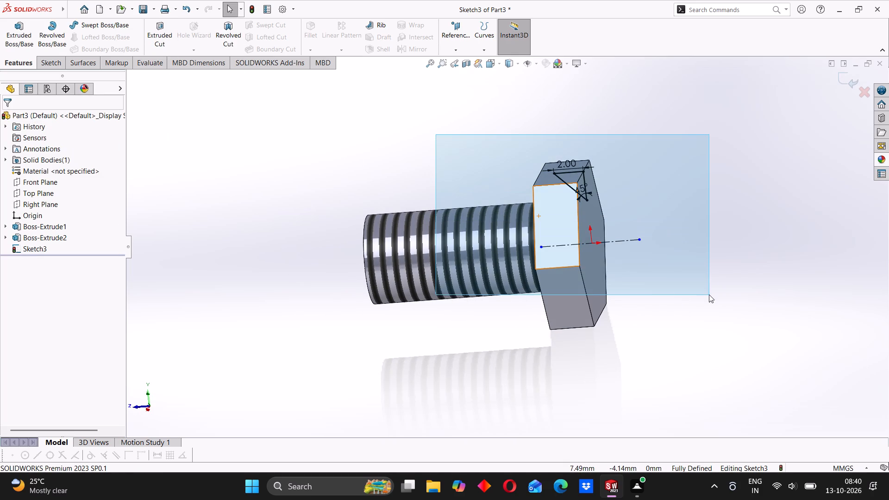
pyautogui.moveTo(709, 294); pyautogui.dragTo(714, 298)
pyautogui.press('Delete')
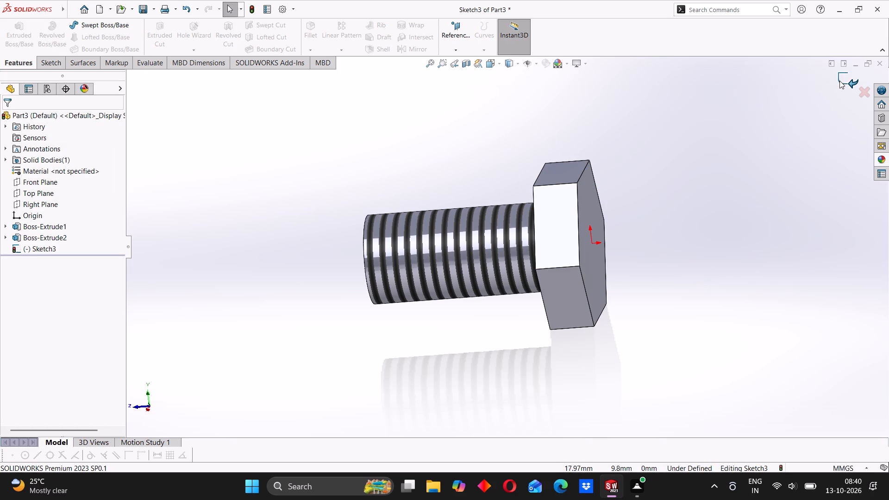
pyautogui.click(839, 81)
# On the Top Plane, sketch a vertical centerline about 7.3 mm long through the origin, extending past both faces of the head.
pyautogui.click(41, 196)
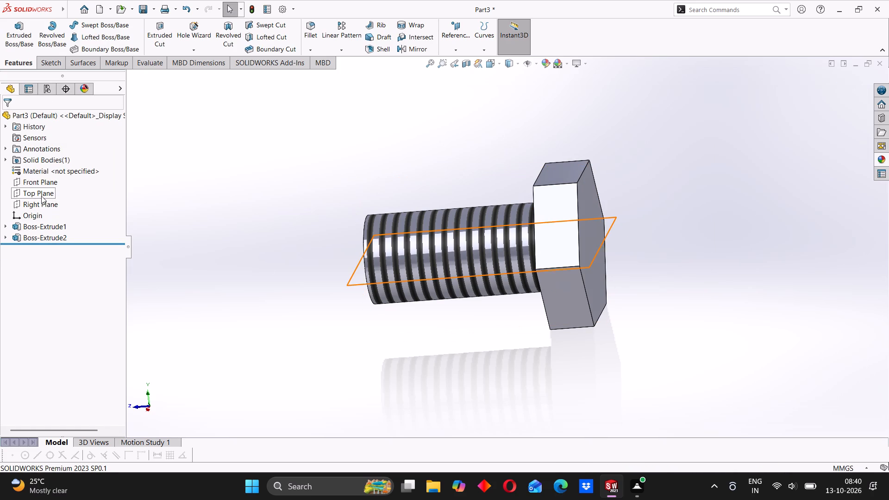
pyautogui.click(50, 182)
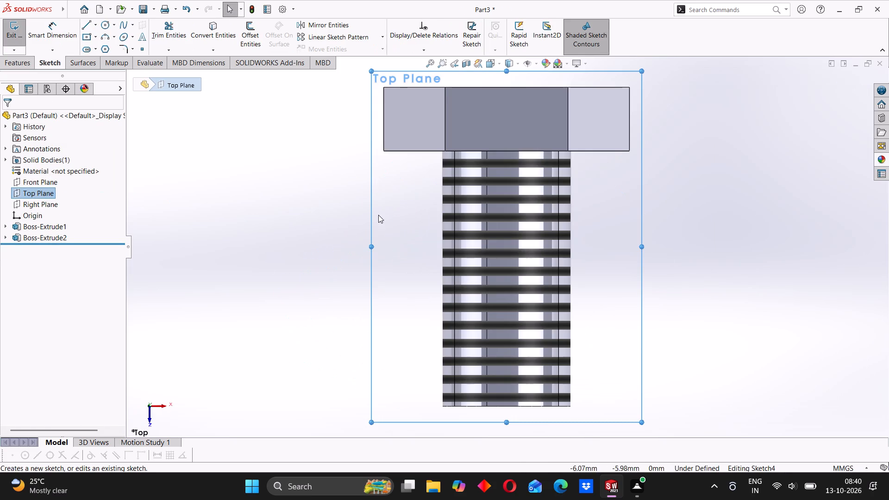
pyautogui.click(349, 207)
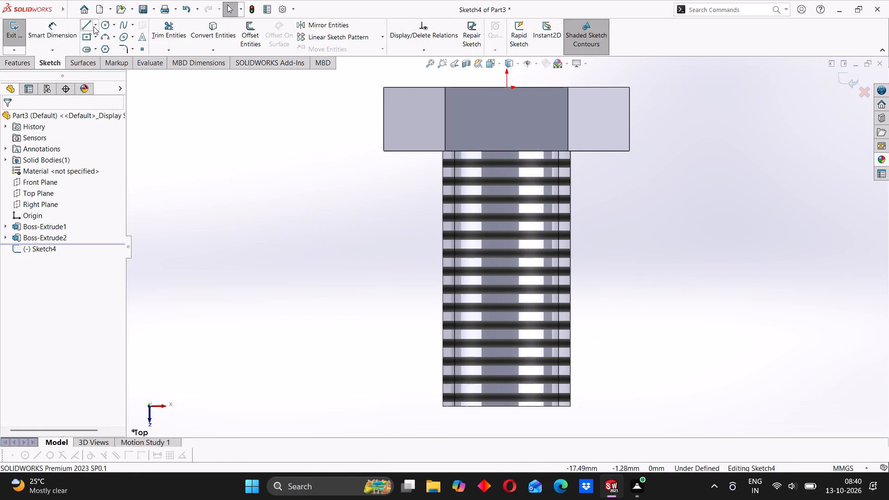
pyautogui.click(94, 26)
pyautogui.click(99, 46)
pyautogui.scroll(2, 538, 142)
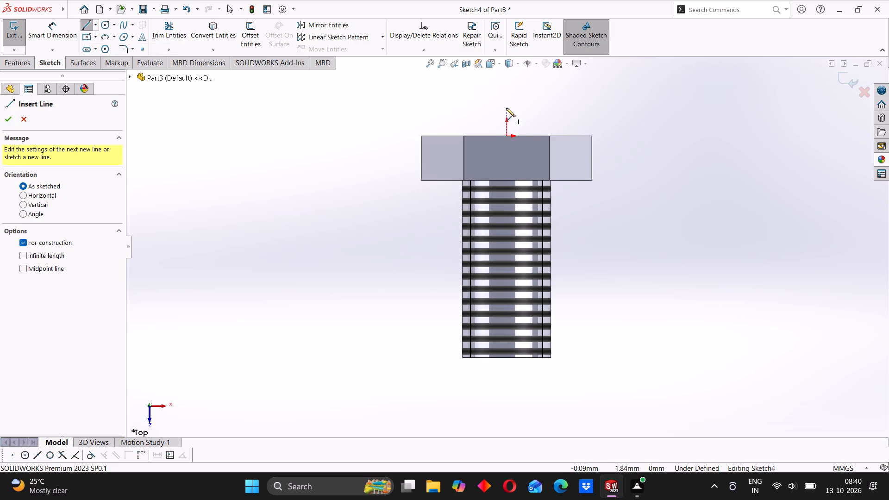
pyautogui.click(508, 95)
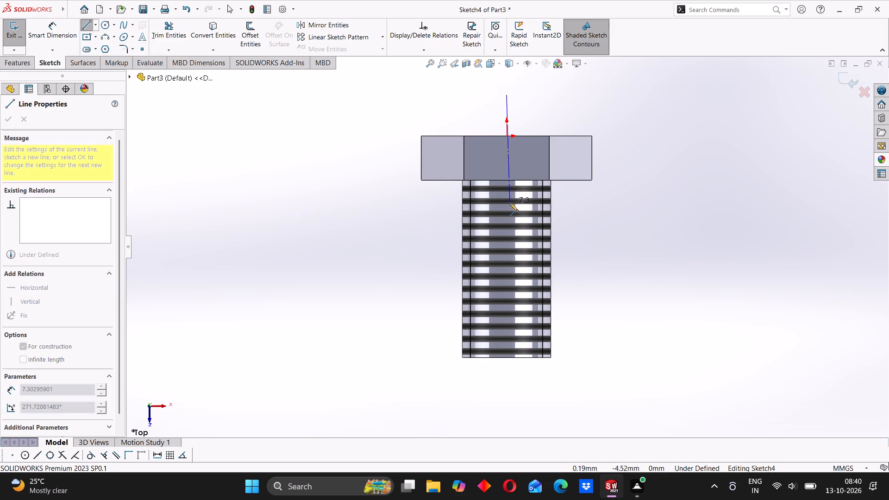
pyautogui.click(509, 203)
pyautogui.rightClick(347, 202)
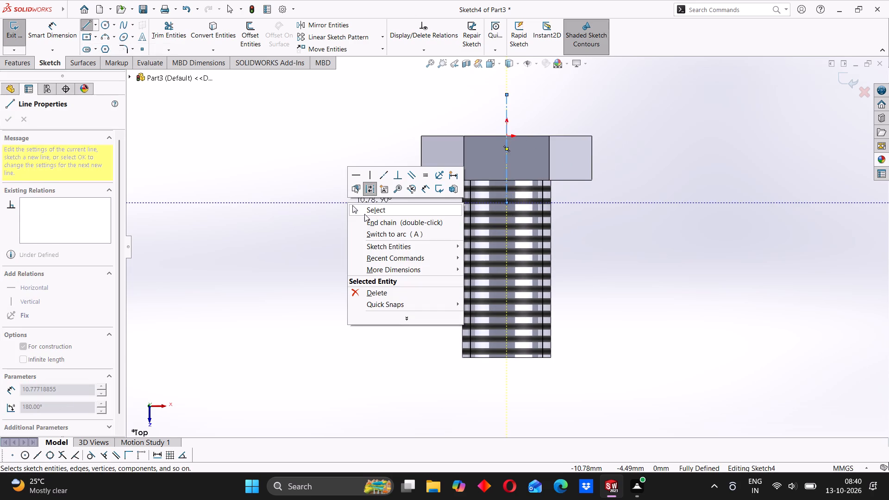
pyautogui.click(365, 213)
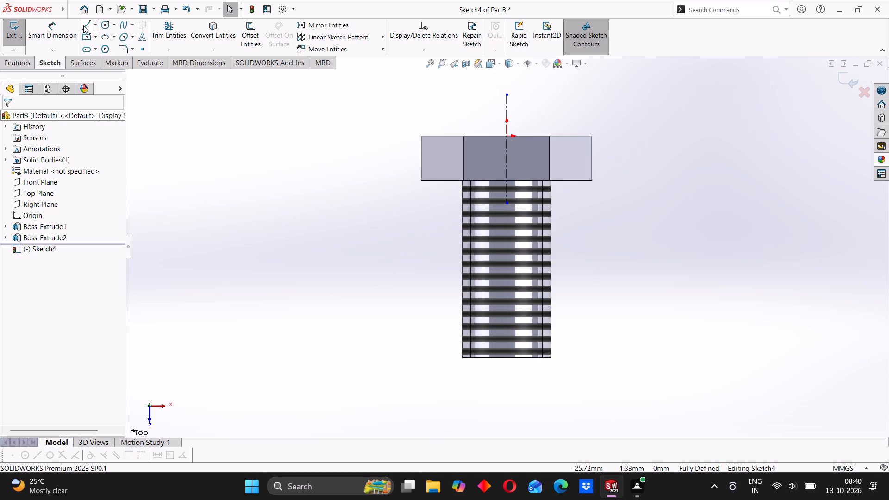
# Sketch a closed right triangle with legs about 0.6 mm at the outer corner of the head's end face.
pyautogui.click(83, 25)
pyautogui.scroll(-6, 432, 145)
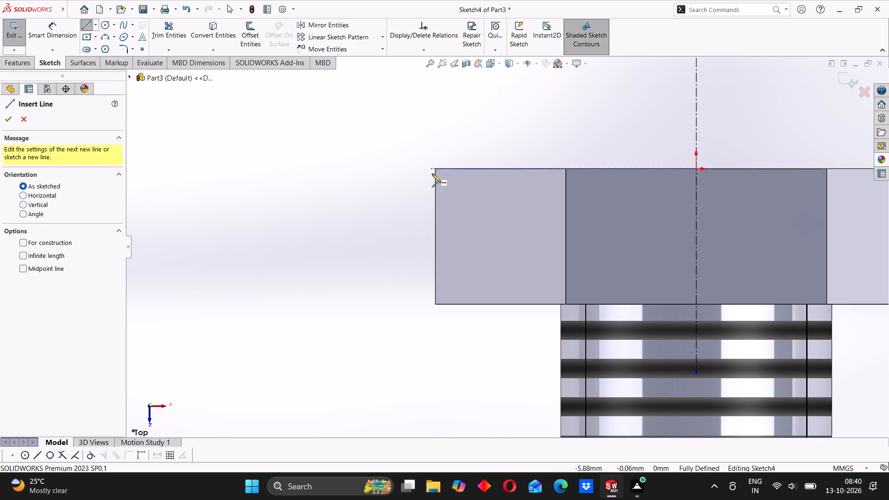
pyautogui.click(462, 169)
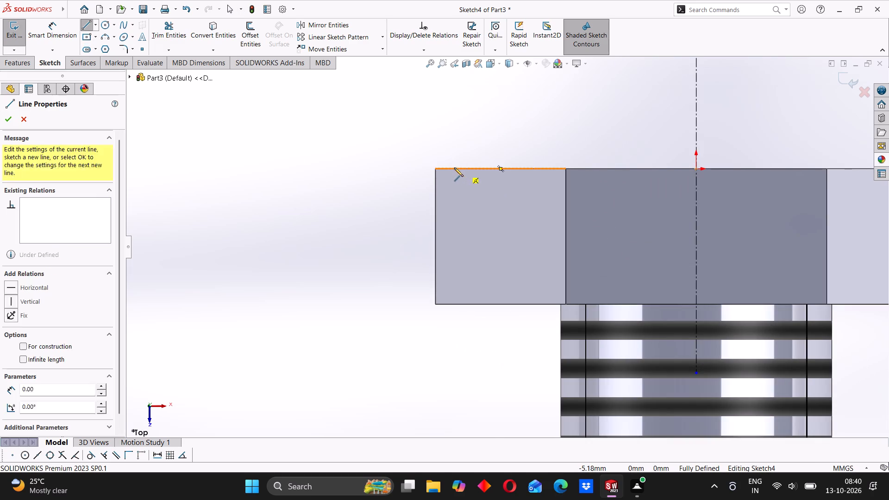
pyautogui.click(433, 168)
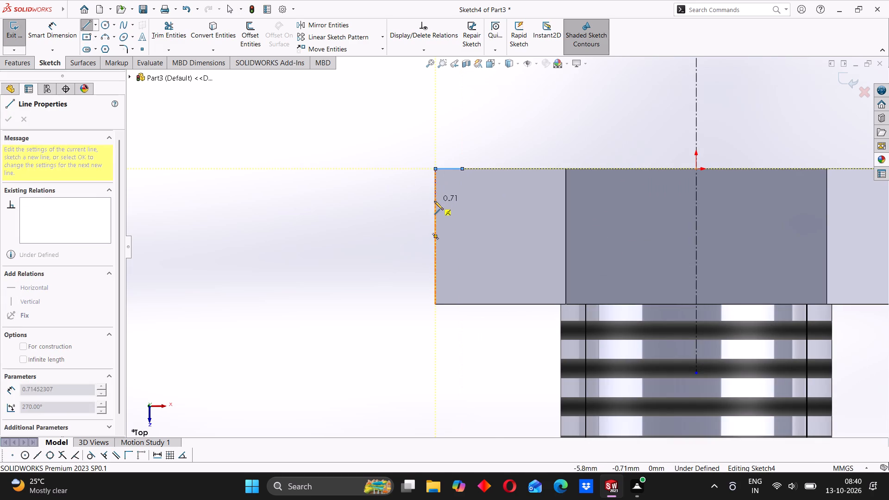
pyautogui.click(434, 196)
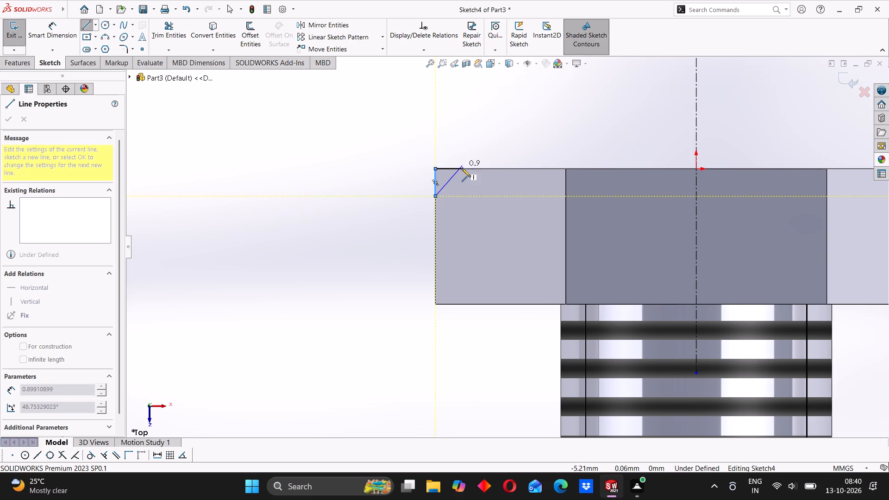
pyautogui.click(463, 169)
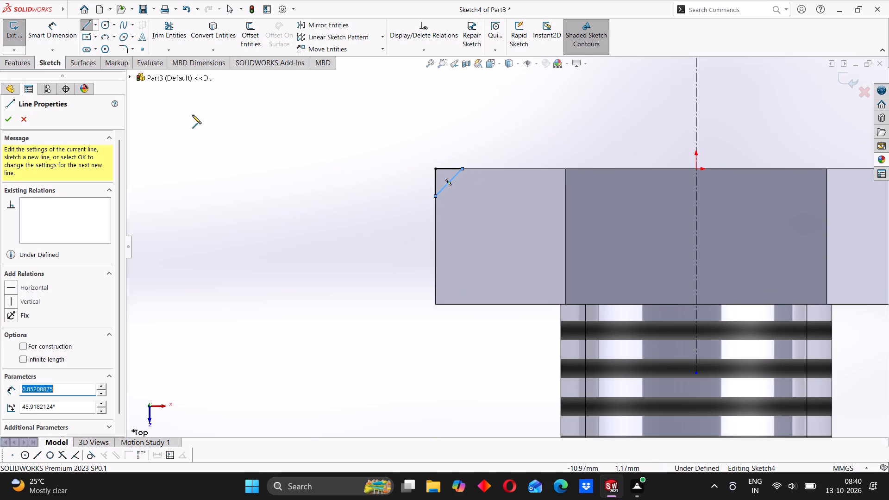
pyautogui.click(90, 25)
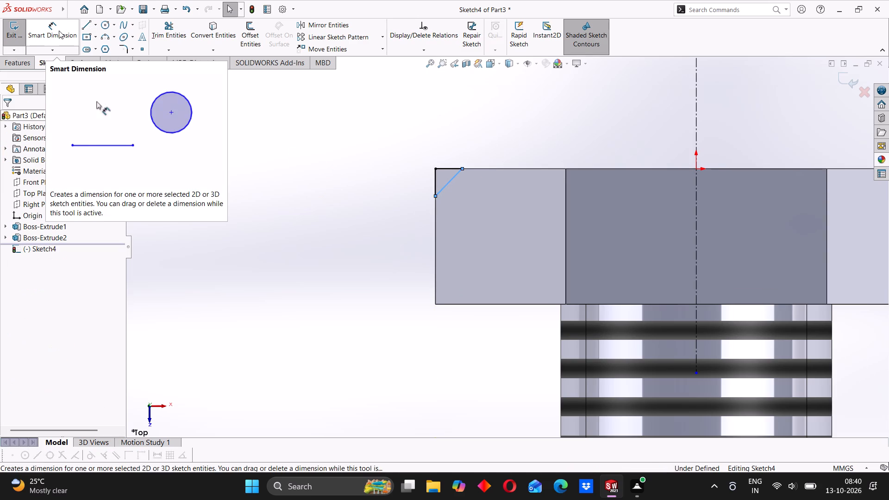
# Dimension the angle between the triangle's sloped line and its horizontal line as 45°.
pyautogui.click(59, 31)
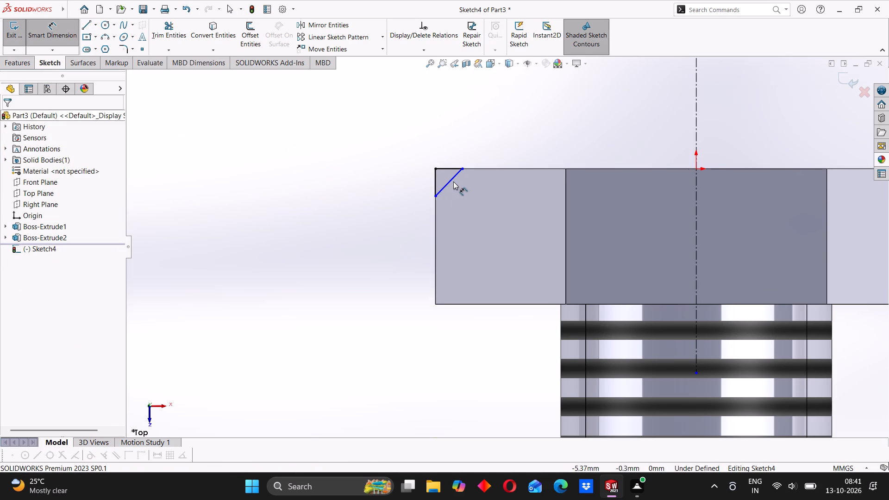
pyautogui.scroll(-3, 435, 182)
pyautogui.click(475, 192)
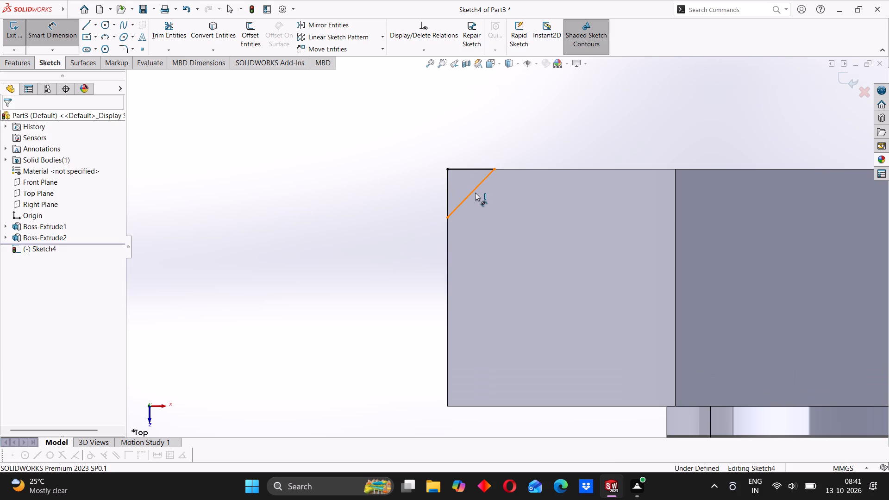
pyautogui.click(471, 169)
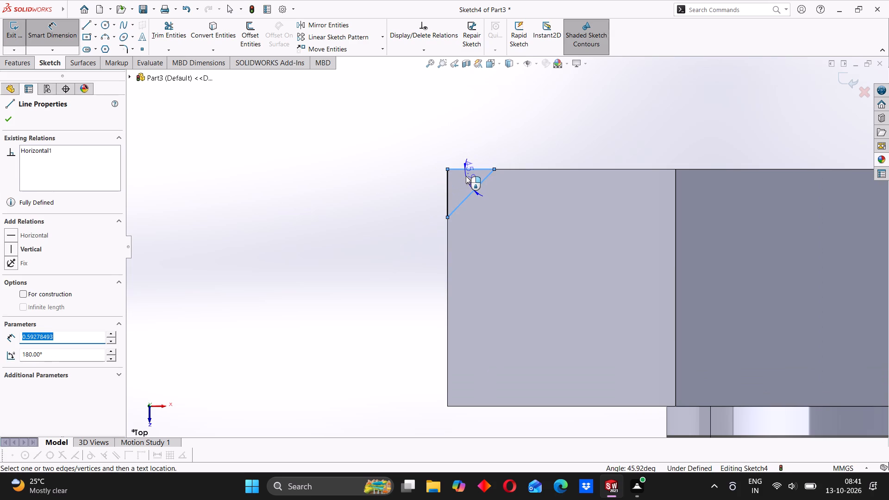
pyautogui.click(466, 176)
pyautogui.write('45')
pyautogui.press('Return')
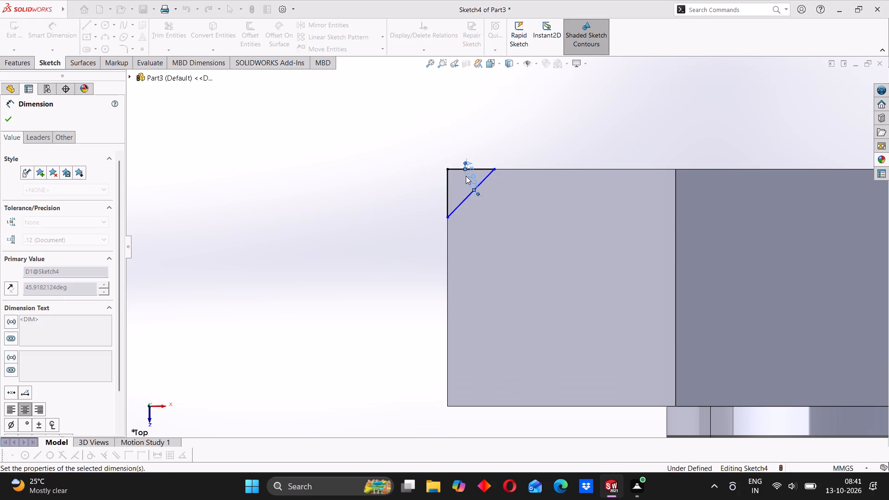
pyautogui.click(401, 194)
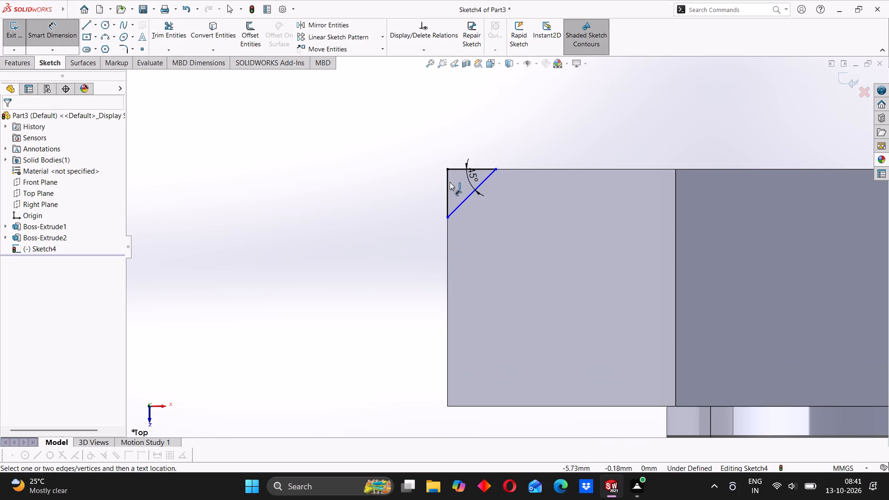
# Dimension the triangle's vertical line as 1 mm.
pyautogui.click(447, 176)
pyautogui.click(429, 174)
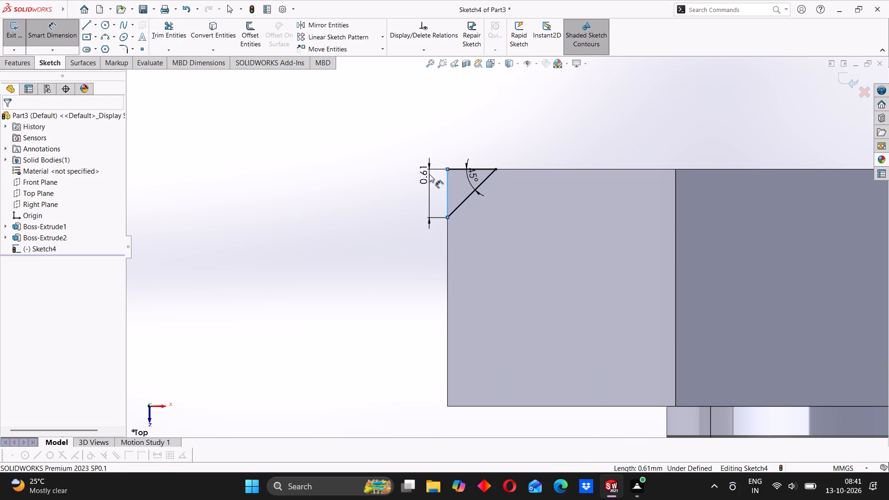
pyautogui.press('1')
pyautogui.press('Return')
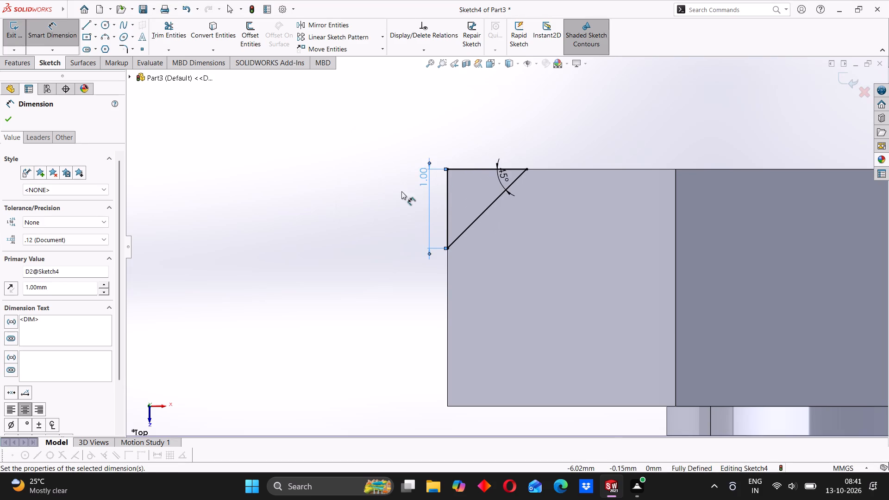
pyautogui.click(375, 194)
# Cut the corner triangle 360° around the centerline with a Revolved Cut to chamfer the head's outer corners.
pyautogui.scroll(8, 487, 228)
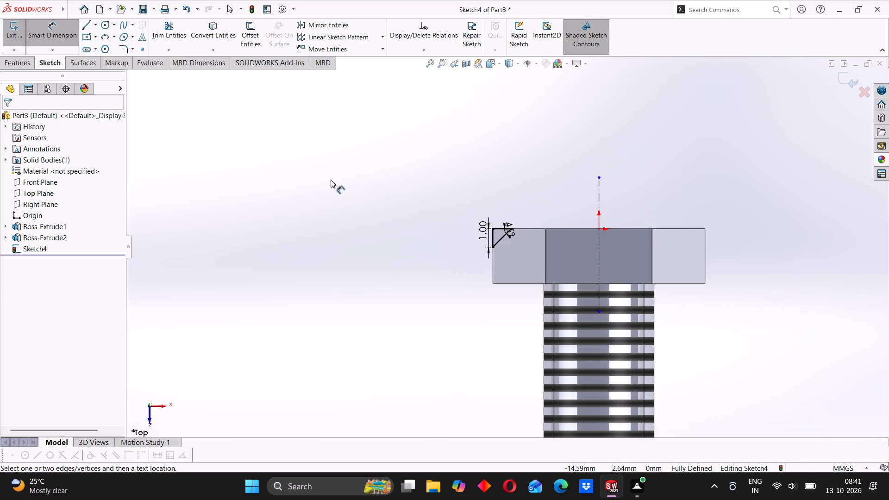
pyautogui.click(30, 64)
pyautogui.click(232, 36)
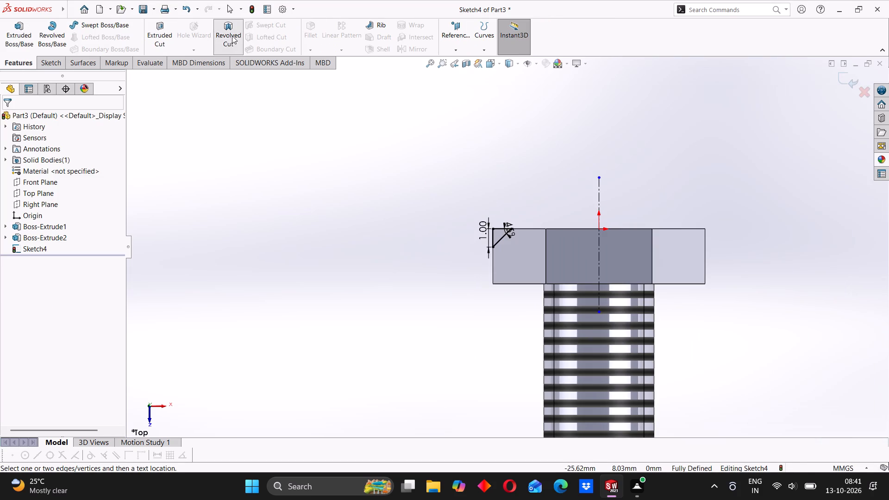
pyautogui.moveTo(594, 246); pyautogui.dragTo(577, 320, button='middle')
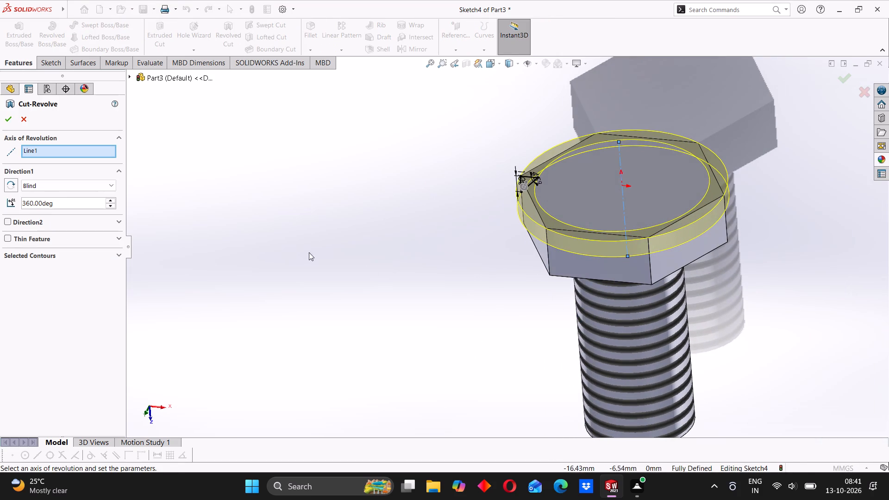
pyautogui.click(3, 120)
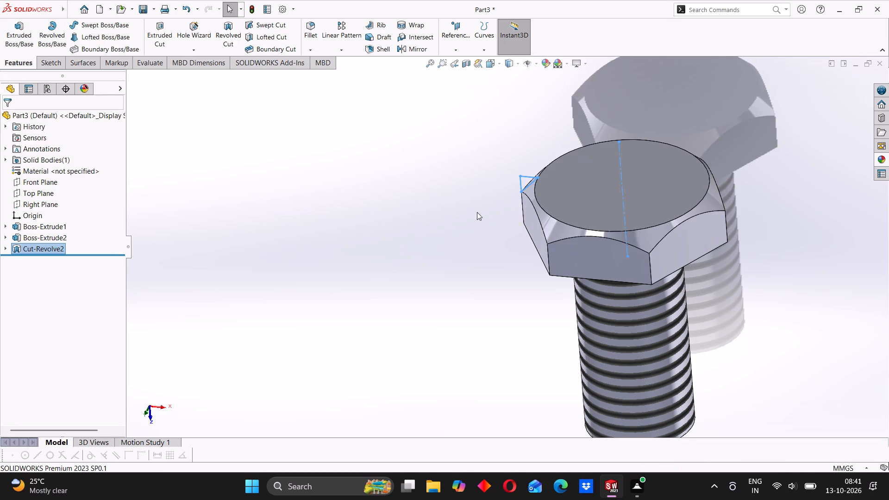
# Examine the chamfered hex head and the threaded shank from several angles.
pyautogui.moveTo(482, 247); pyautogui.dragTo(499, 198, button='middle')
pyautogui.click(443, 186)
pyautogui.moveTo(537, 261); pyautogui.dragTo(557, 238, button='middle')
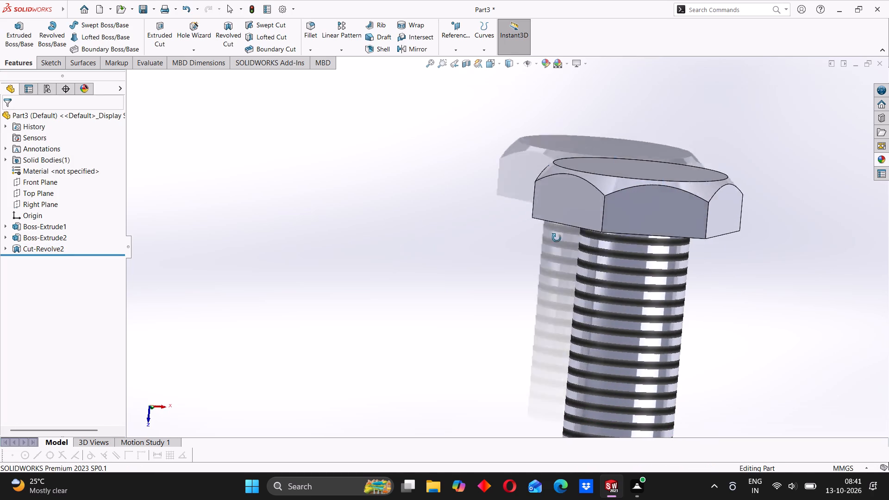
pyautogui.moveTo(557, 238); pyautogui.dragTo(362, 258, button='middle')
pyautogui.scroll(4, 603, 235)
pyautogui.moveTo(611, 239); pyautogui.dragTo(529, 242, button='middle')
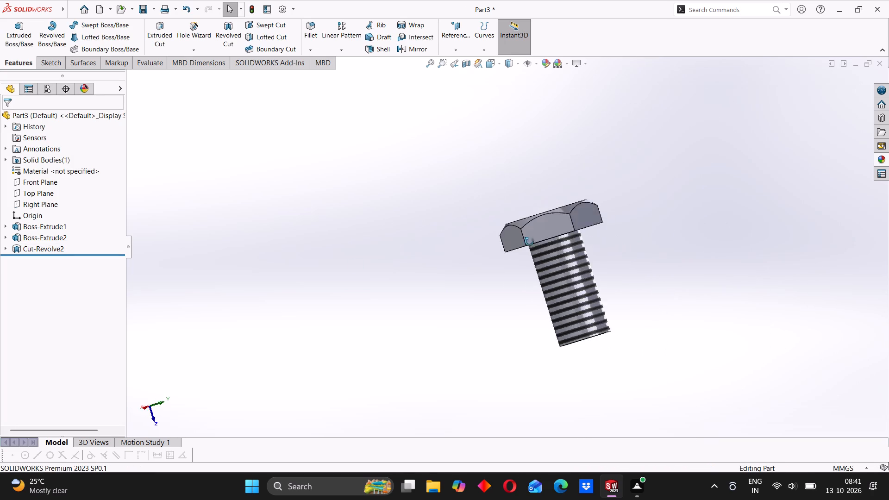
pyautogui.moveTo(529, 242); pyautogui.dragTo(601, 351, button='middle')
pyautogui.moveTo(613, 262); pyautogui.dragTo(587, 342, button='middle')
pyautogui.moveTo(517, 309); pyautogui.dragTo(567, 285, button='middle')
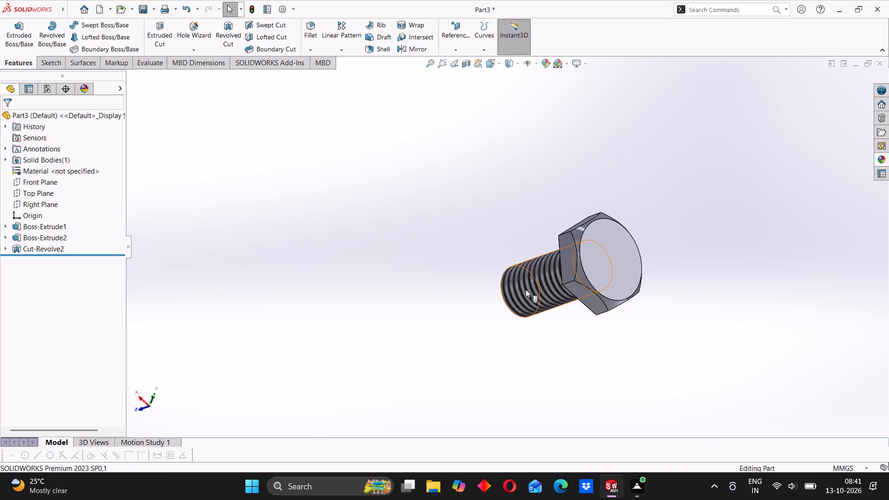
pyautogui.moveTo(504, 300); pyautogui.dragTo(532, 279, button='middle')
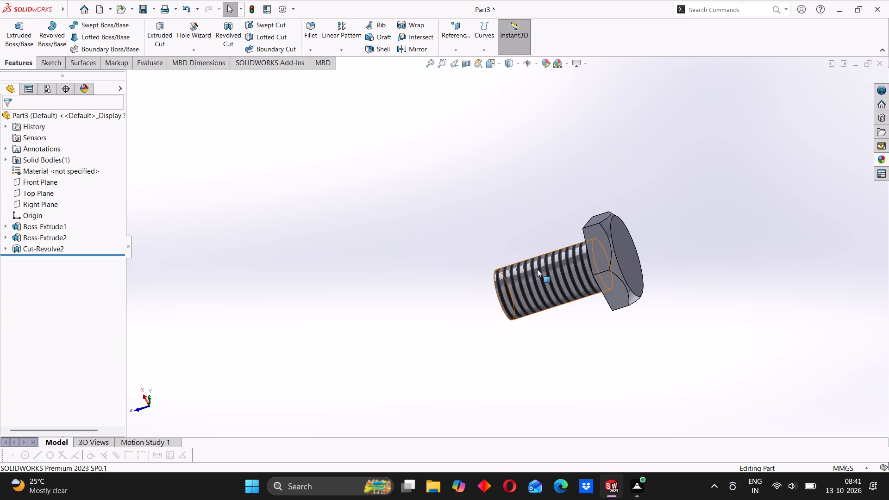
# Save the part as BOLT in the ASSEMBLY 21 folder.
pyautogui.click(152, 7)
pyautogui.click(161, 35)
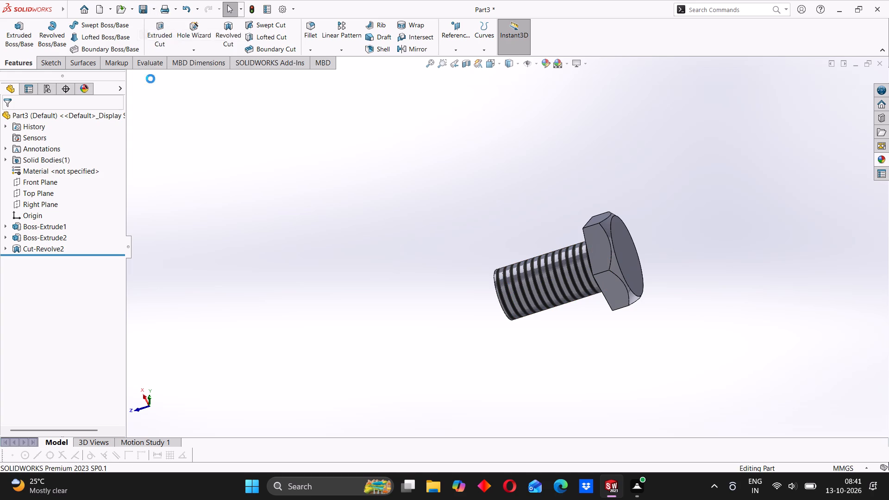
pyautogui.write('BOLT')
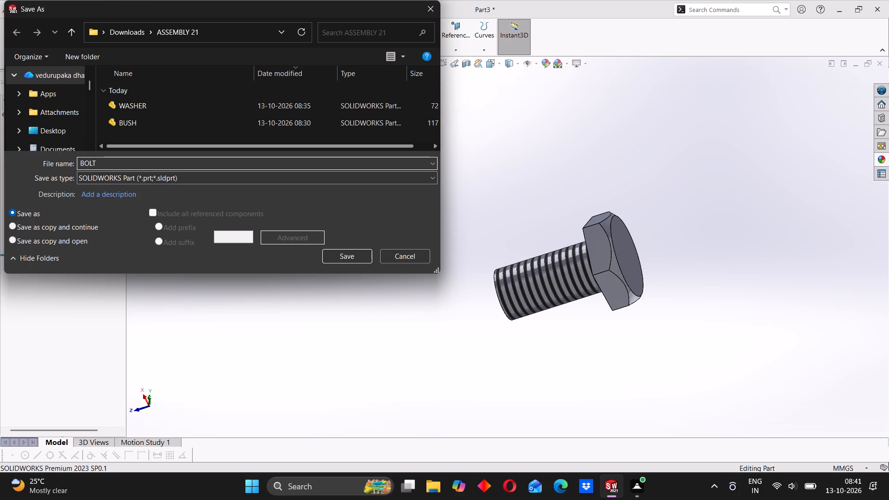
pyautogui.press('Return')
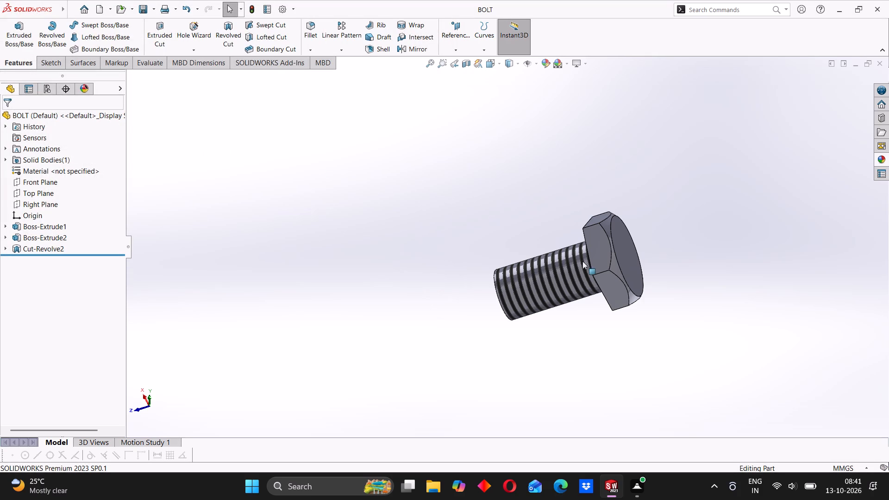
# Save the BOLT part as an Adobe PDF named BOLT in the ASSEMBLY 21 folder.
pyautogui.moveTo(584, 262); pyautogui.dragTo(548, 240, button='middle')
pyautogui.click(501, 67)
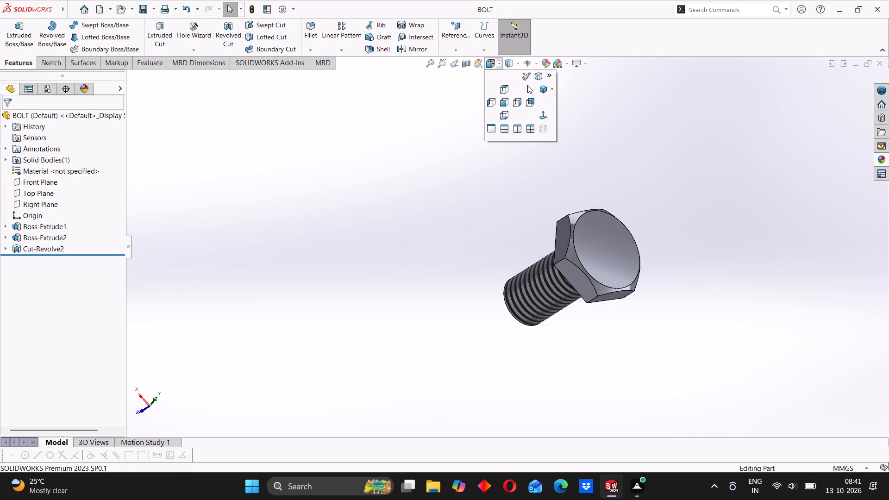
pyautogui.click(541, 87)
pyautogui.moveTo(556, 157); pyautogui.dragTo(549, 159, button='middle')
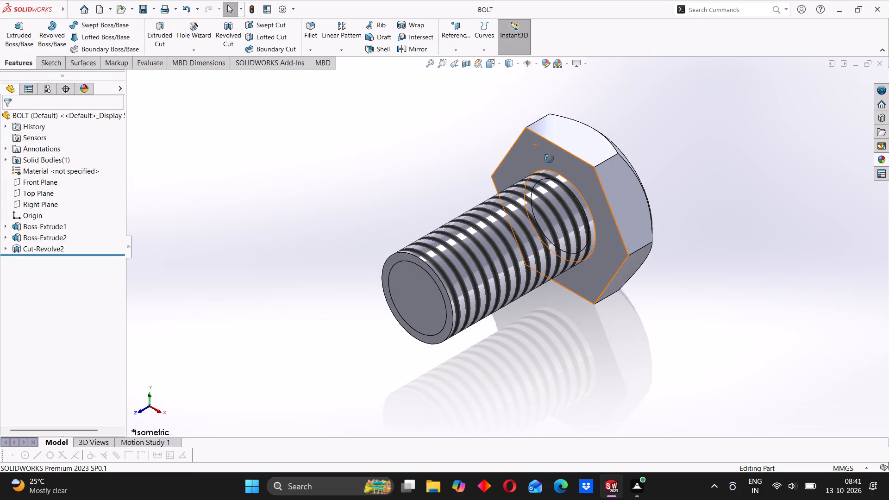
pyautogui.moveTo(549, 159); pyautogui.dragTo(419, 188, button='middle')
pyautogui.click(157, 7)
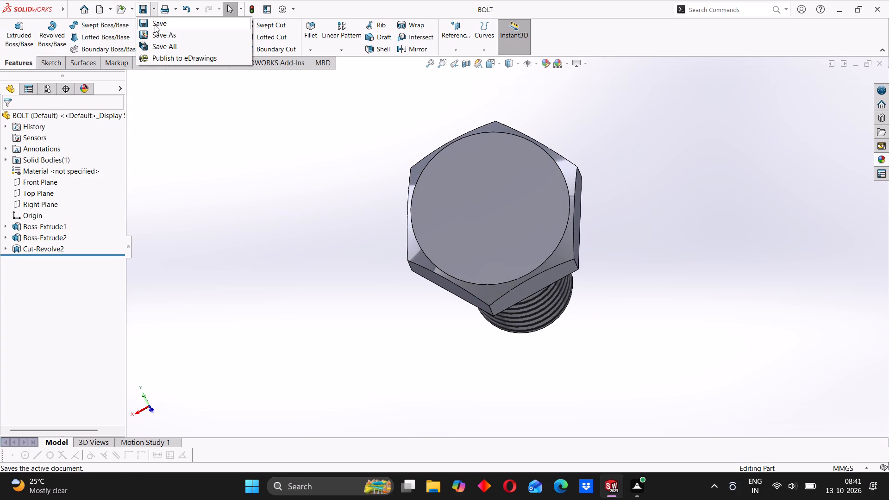
pyautogui.click(155, 31)
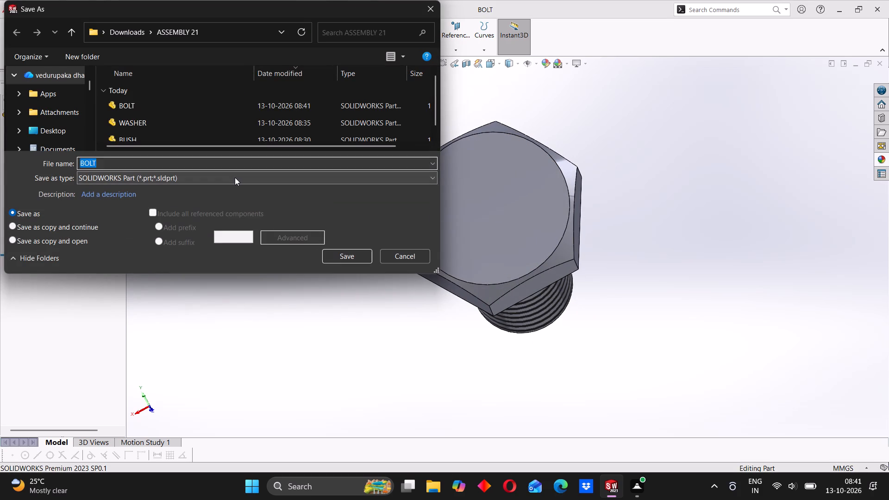
pyautogui.click(235, 177)
pyautogui.click(189, 256)
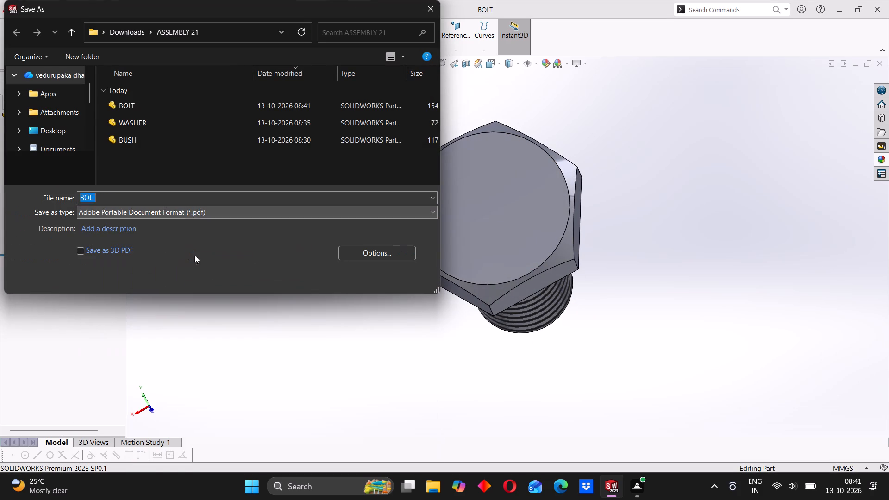
pyautogui.click(340, 276)
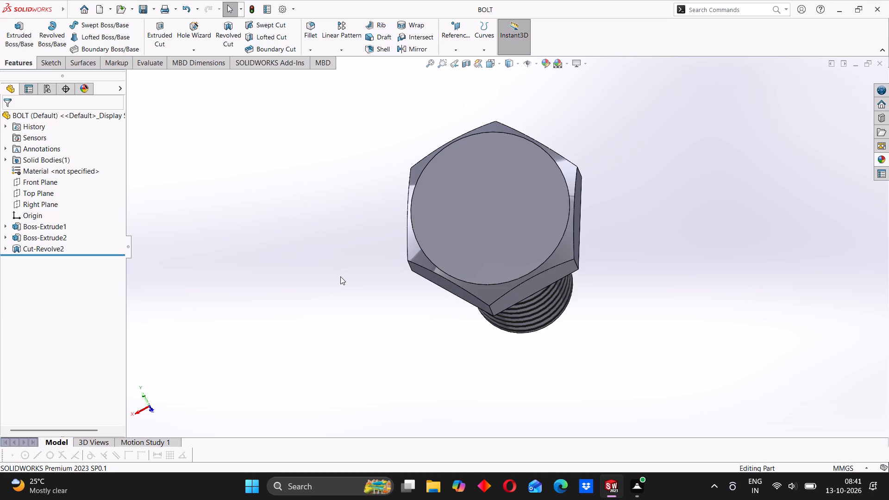
# Create a new part document.
pyautogui.moveTo(454, 311); pyautogui.dragTo(458, 302, button='middle')
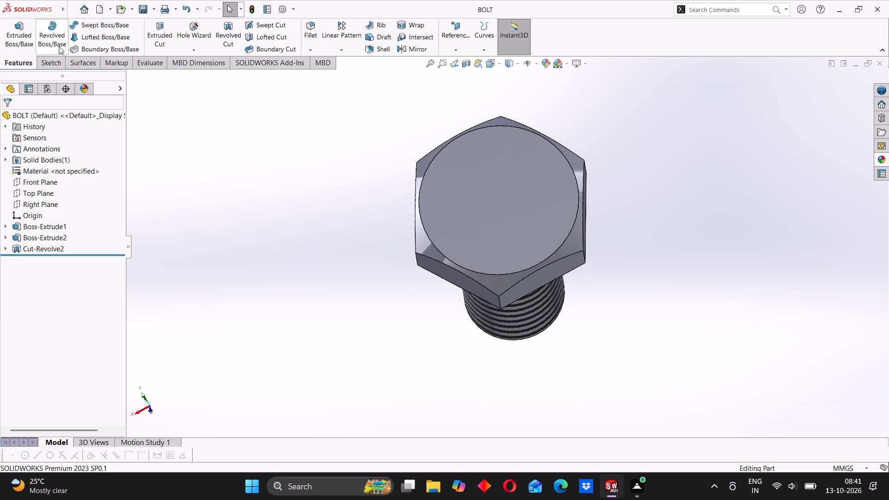
pyautogui.click(85, 8)
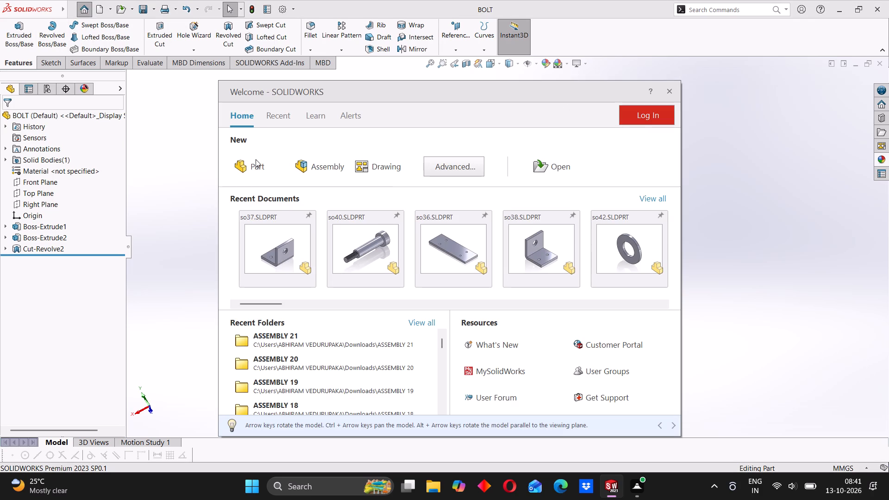
pyautogui.click(258, 172)
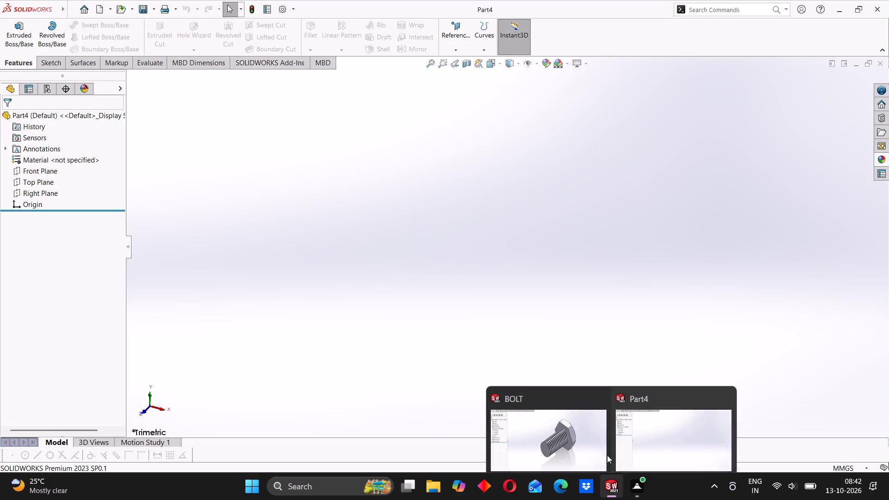
# Switch back to the BOLT part and close it.
pyautogui.click(594, 421)
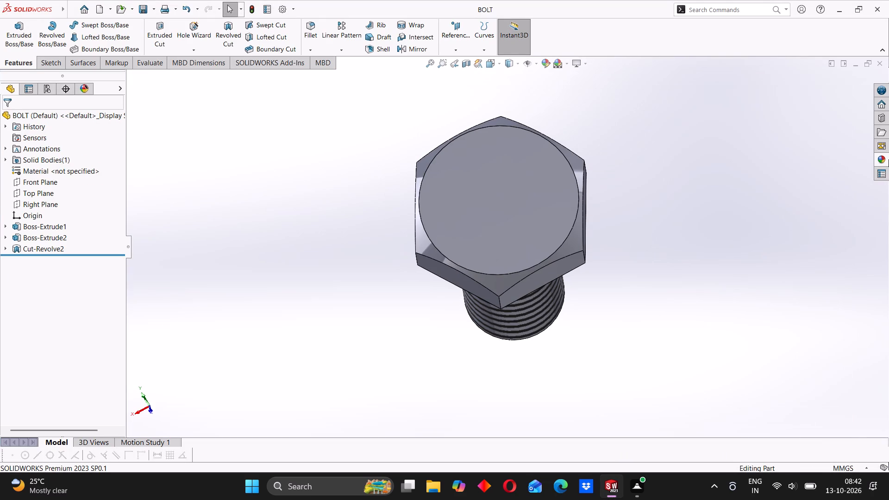
pyautogui.click(881, 63)
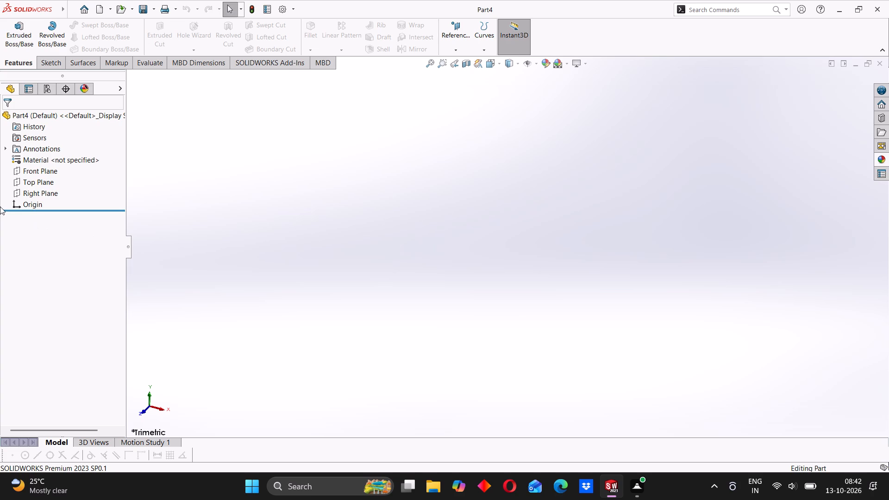
# Sketch a circle about 116 mm in diameter on the Front Plane, centred on the origin.
pyautogui.click(27, 173)
pyautogui.click(182, 202)
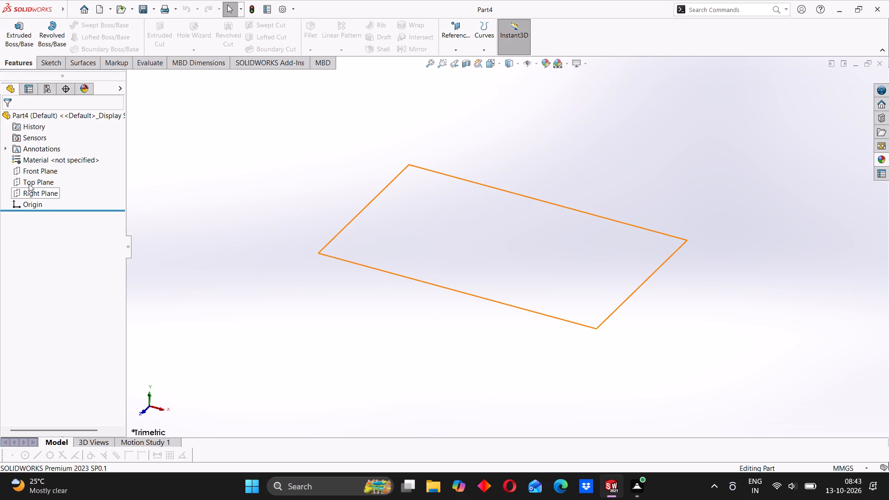
pyautogui.click(32, 172)
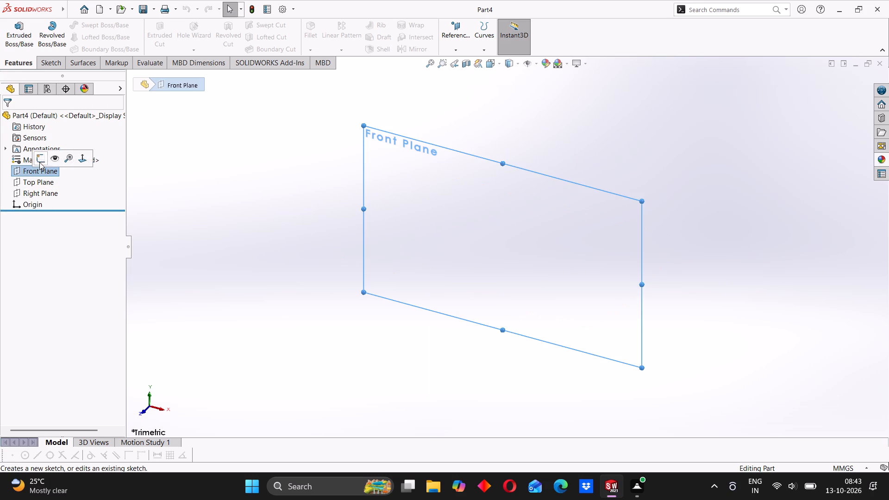
pyautogui.click(42, 162)
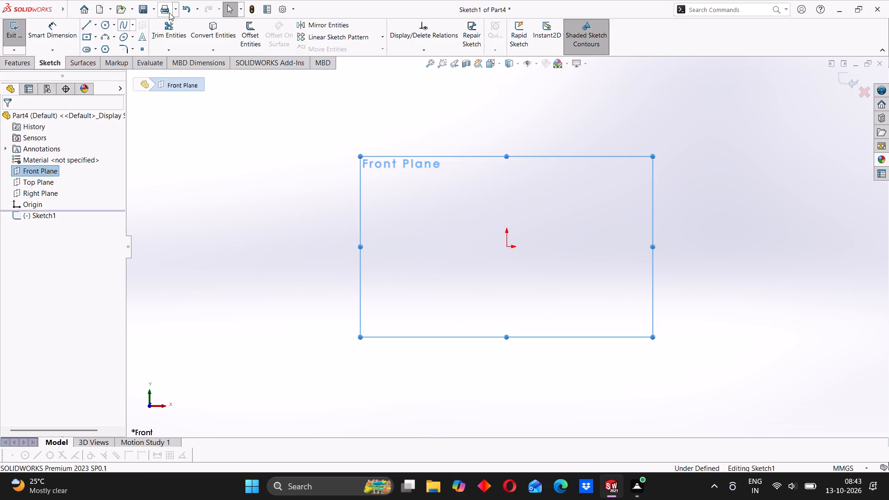
pyautogui.click(108, 26)
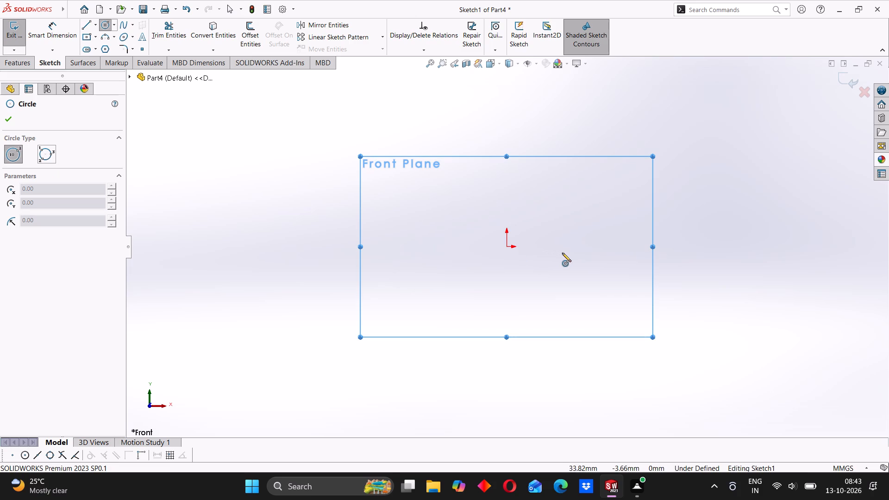
pyautogui.click(507, 246)
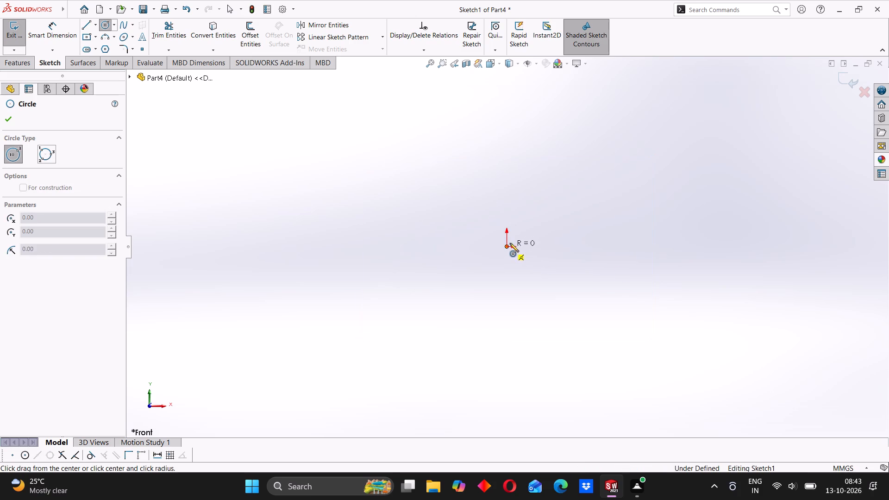
pyautogui.click(521, 152)
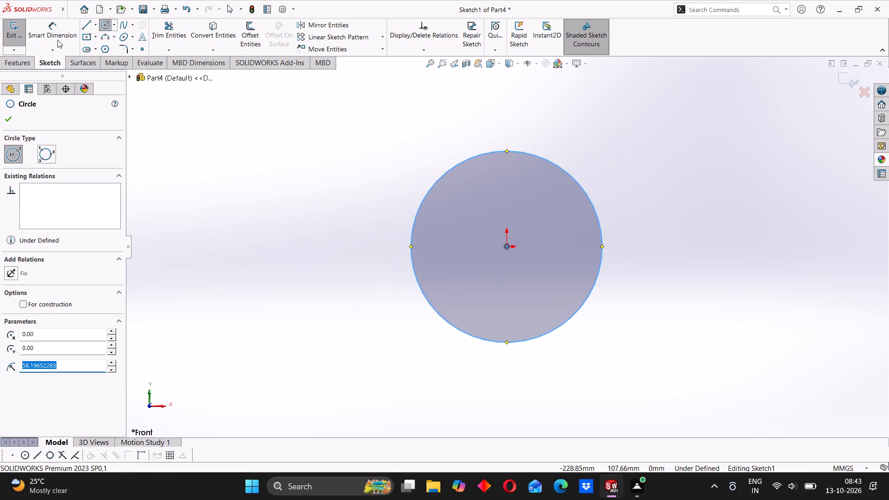
# Dimension the circle's diameter as 52 mm.
pyautogui.click(55, 37)
pyautogui.click(523, 153)
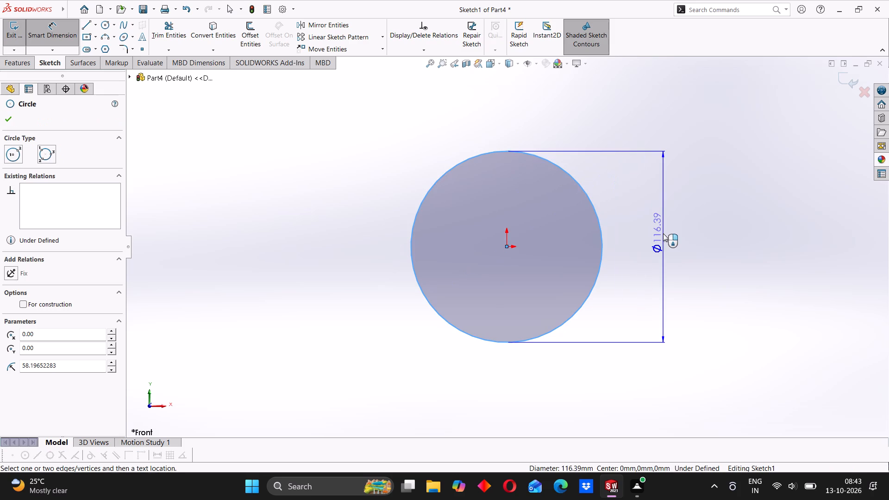
pyautogui.click(663, 233)
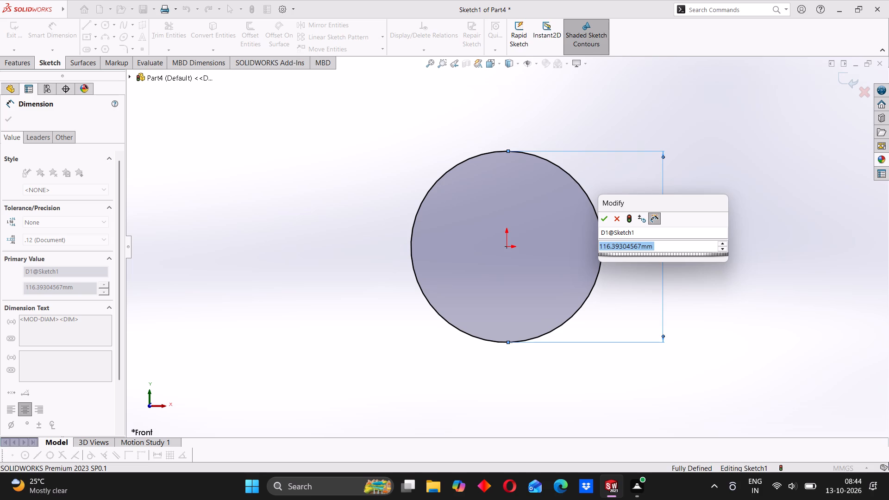
pyautogui.write('52')
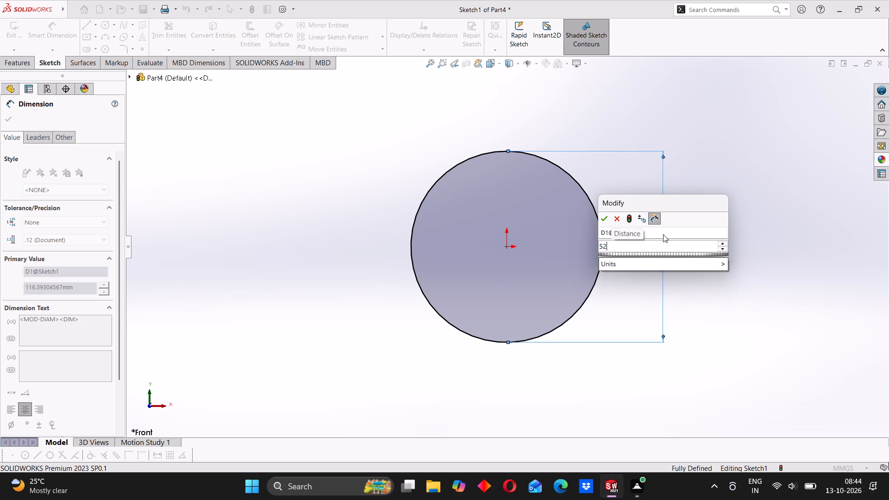
pyautogui.press('Return')
pyautogui.scroll(1, 424, 298)
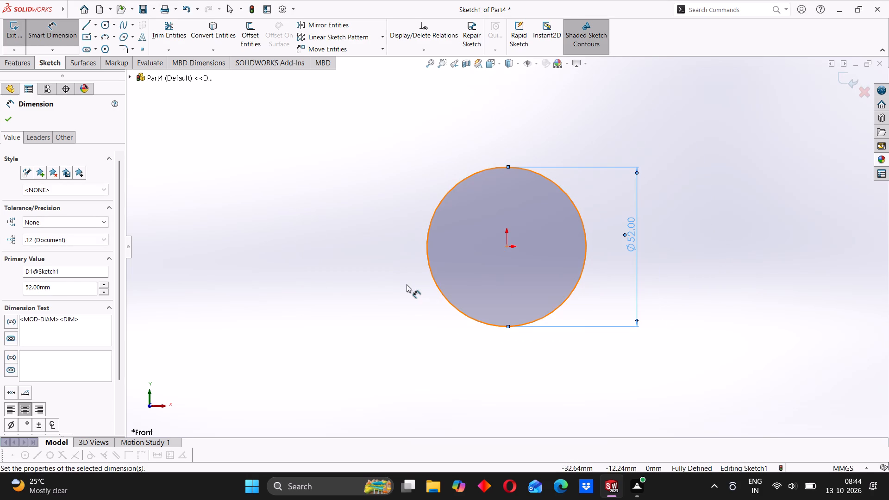
# Extrude the 52 mm circle as a blind boss 5 mm deep in the reversed direction.
pyautogui.moveTo(389, 281); pyautogui.dragTo(447, 285, button='middle')
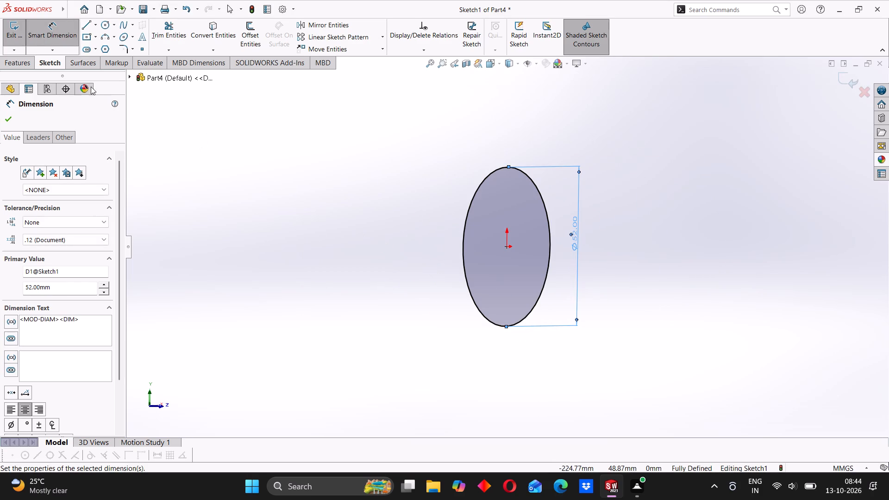
pyautogui.click(25, 62)
pyautogui.click(19, 35)
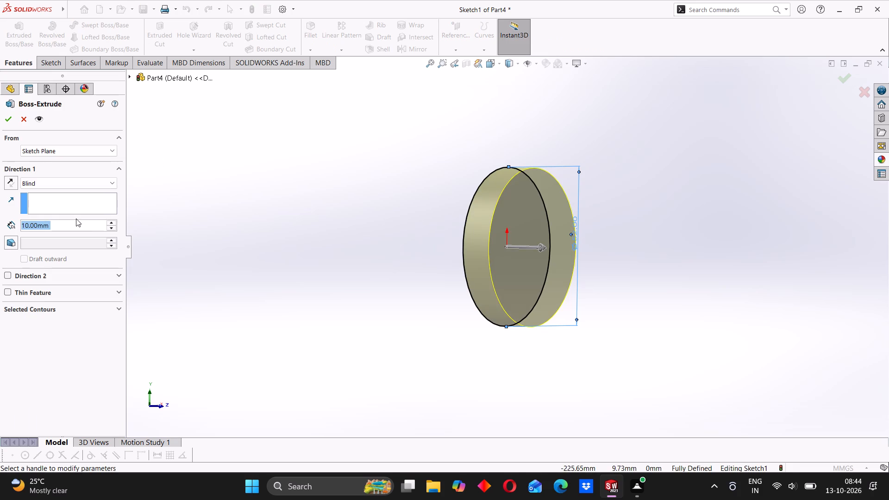
pyautogui.press('5')
pyautogui.press('Return')
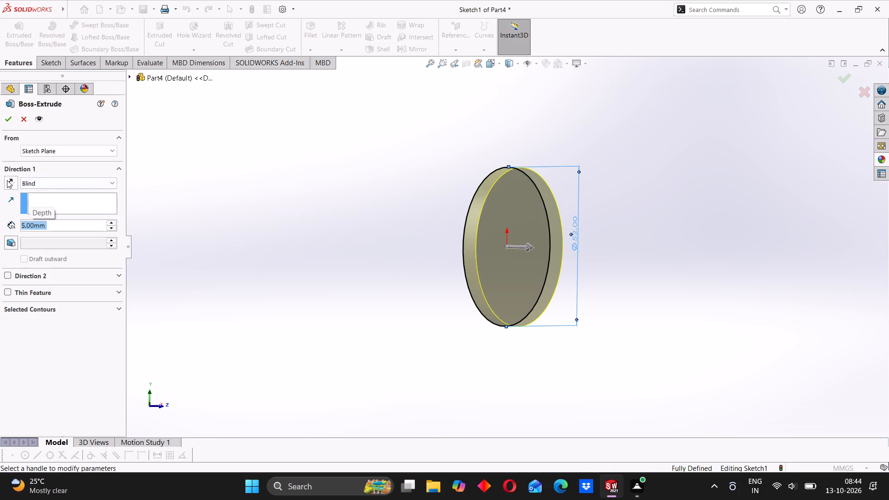
pyautogui.click(7, 180)
pyautogui.click(5, 118)
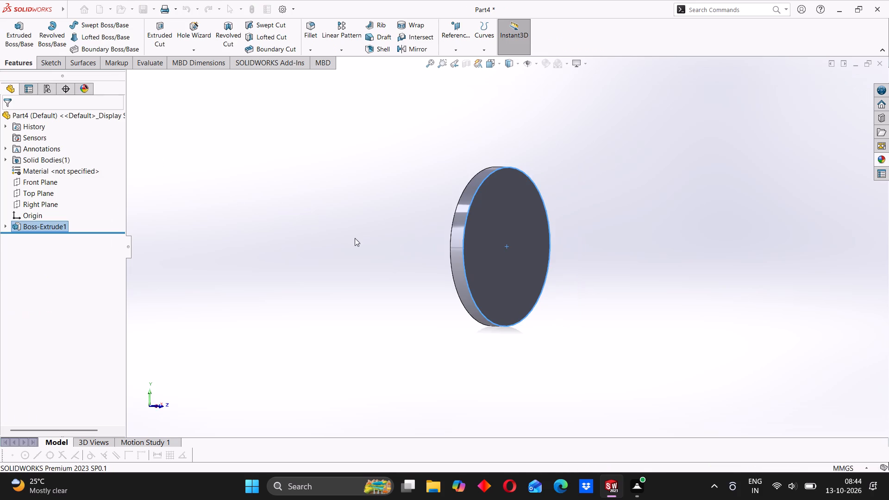
# Sketch a circle about 28.6 mm in diameter, centred on the origin, on the disc's flat face opposite the Front Plane.
pyautogui.moveTo(397, 251); pyautogui.dragTo(429, 288, button='middle')
pyautogui.click(403, 271)
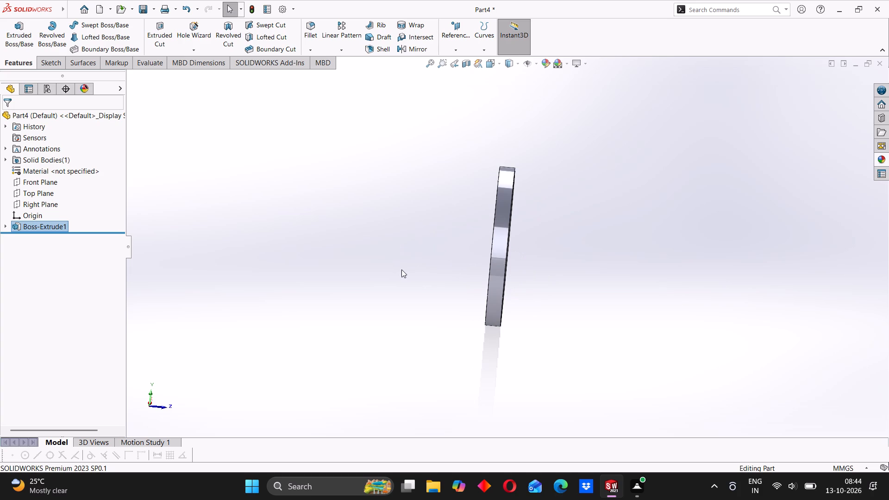
pyautogui.moveTo(402, 271); pyautogui.dragTo(445, 287, button='middle')
pyautogui.moveTo(415, 308); pyautogui.dragTo(382, 315, button='middle')
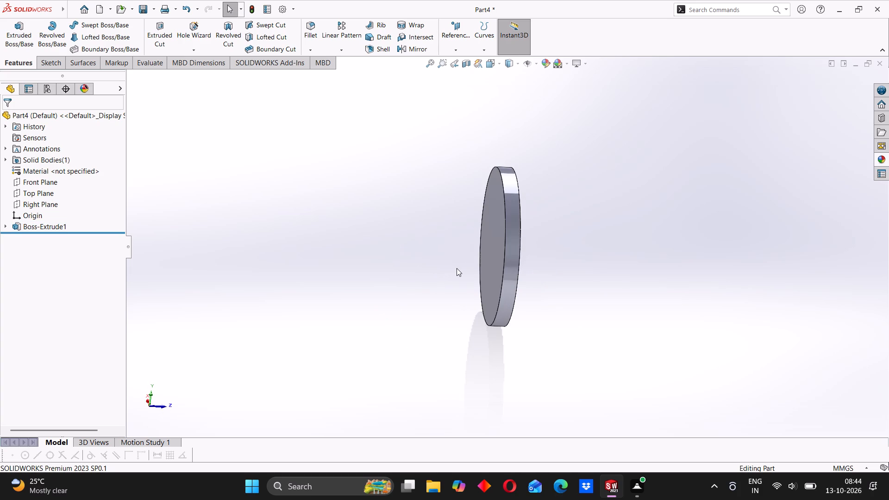
pyautogui.moveTo(461, 269); pyautogui.dragTo(504, 265, button='middle')
pyautogui.click(532, 237)
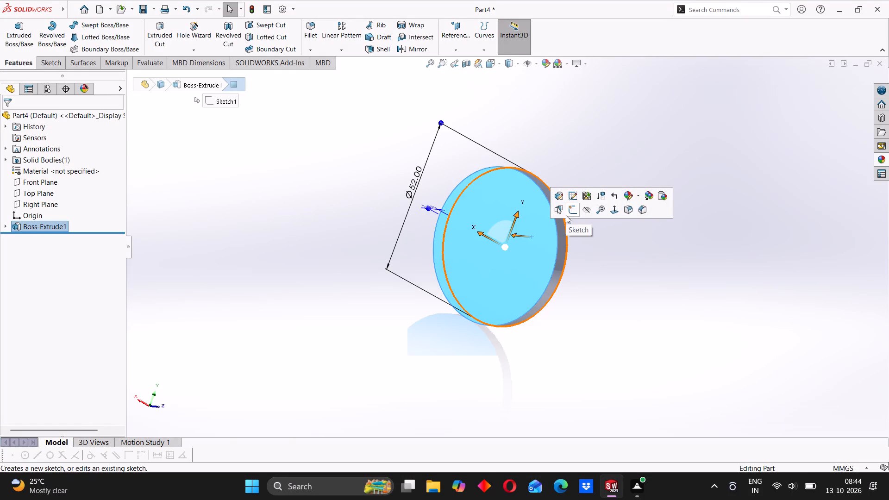
pyautogui.click(569, 210)
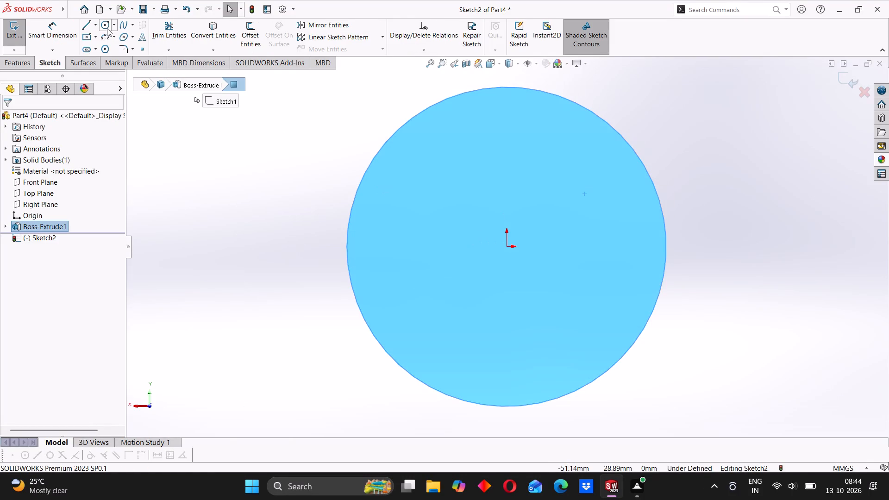
pyautogui.click(107, 28)
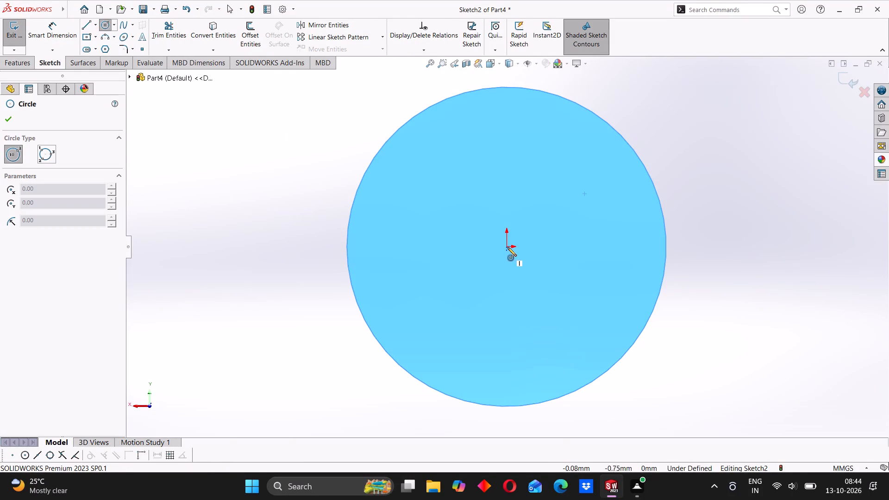
pyautogui.click(507, 247)
pyautogui.click(526, 161)
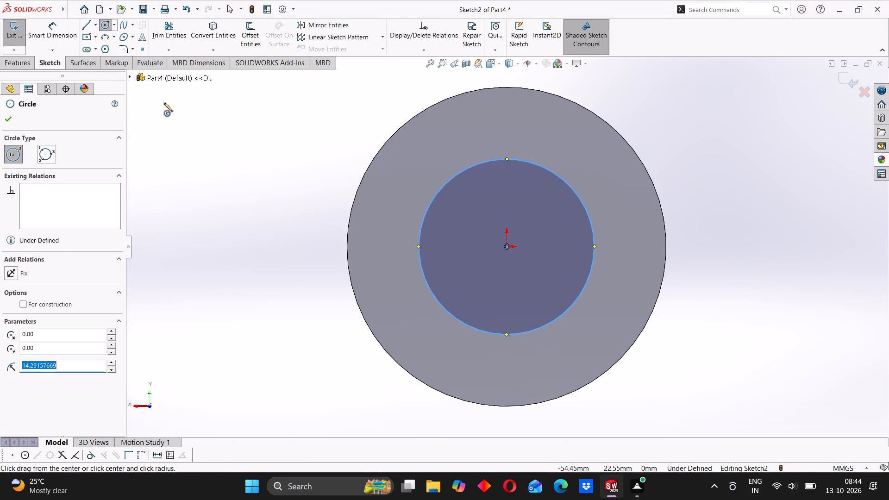
# Dimension the new circle's diameter as 25 mm.
pyautogui.click(69, 40)
pyautogui.click(575, 192)
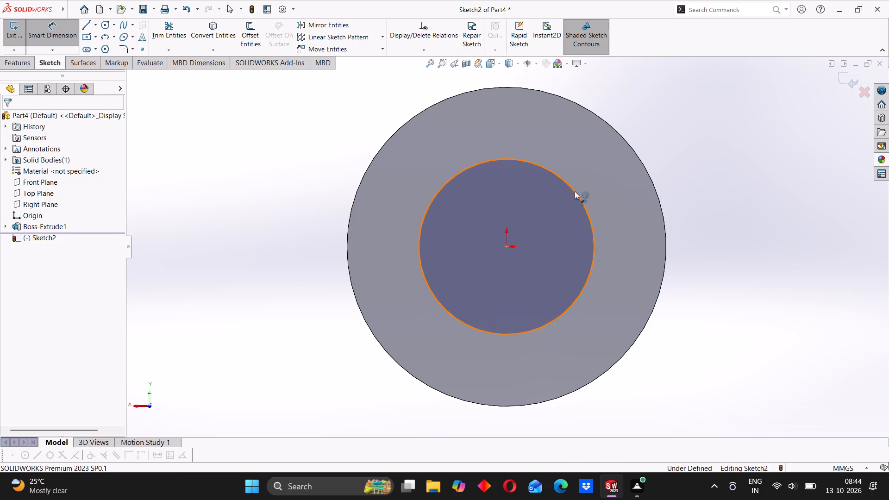
pyautogui.click(614, 209)
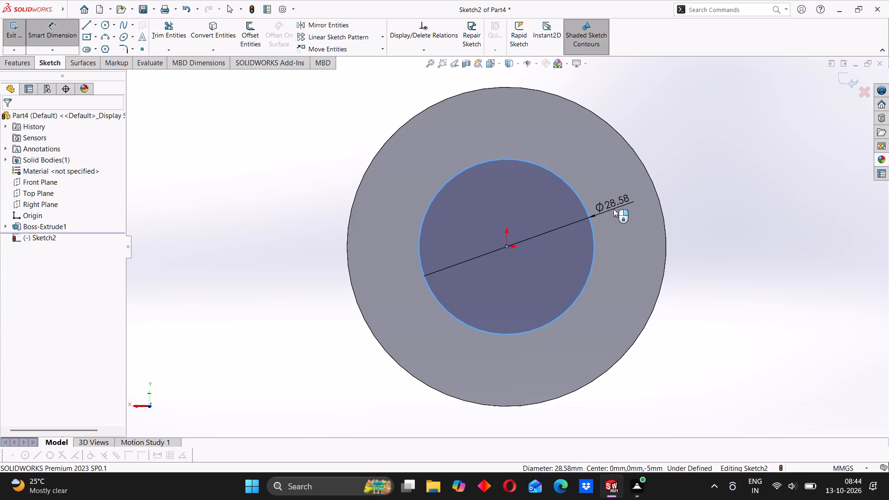
pyautogui.write('25')
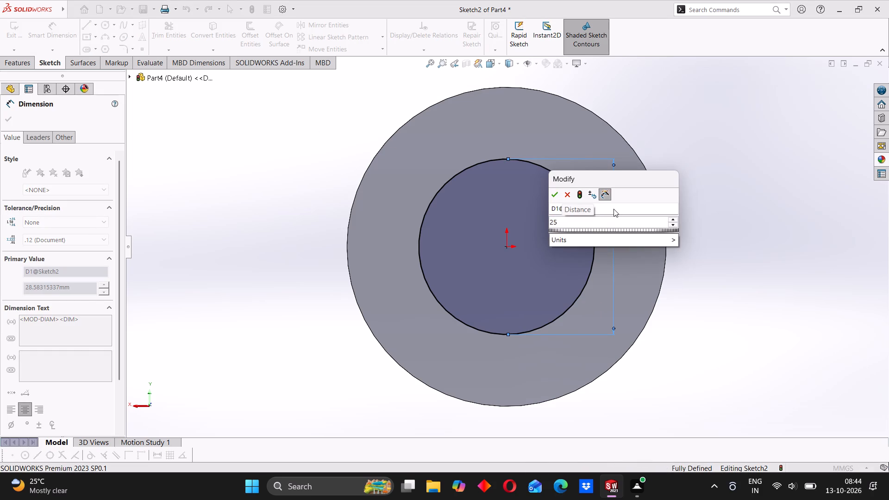
pyautogui.press('Return')
pyautogui.click(256, 191)
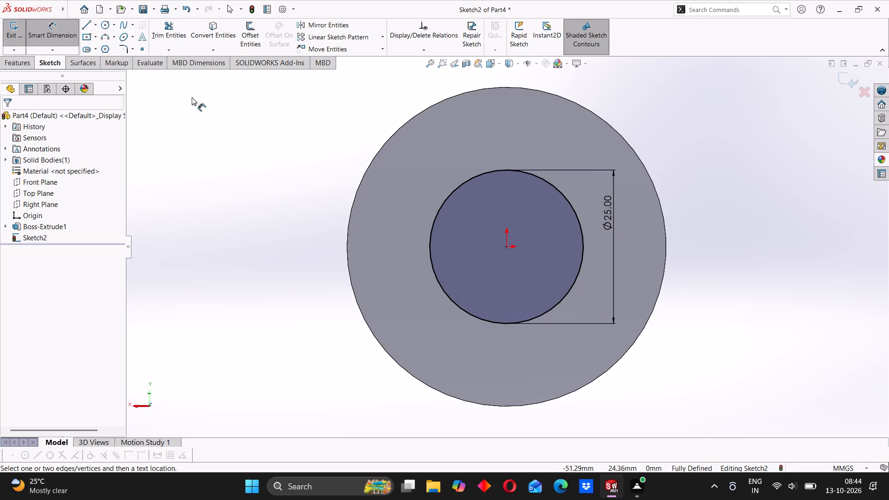
# Extrude the 25 mm circle as a blind boss 7 mm deep, merged with the disc.
pyautogui.click(65, 32)
pyautogui.click(10, 64)
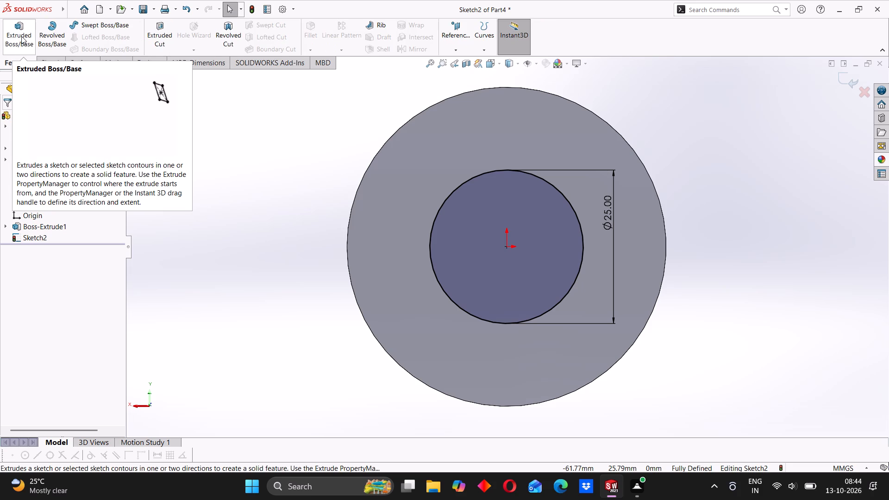
pyautogui.click(21, 36)
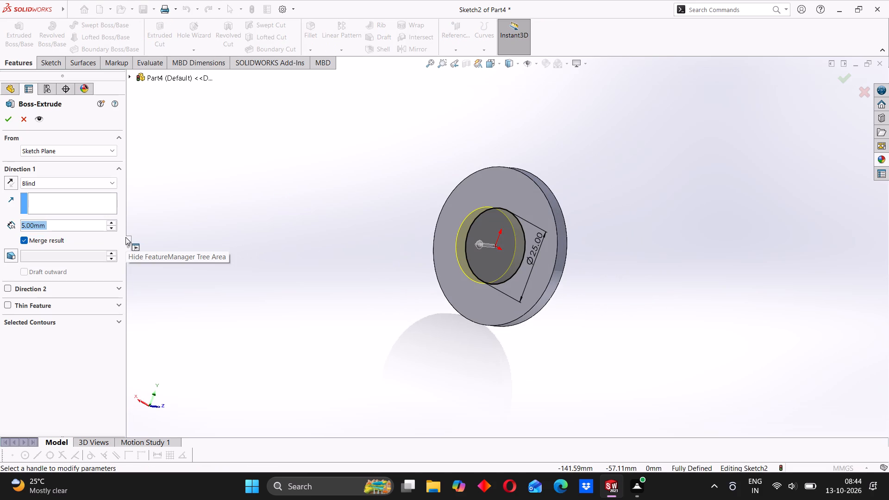
pyautogui.press('7')
pyautogui.press('Return')
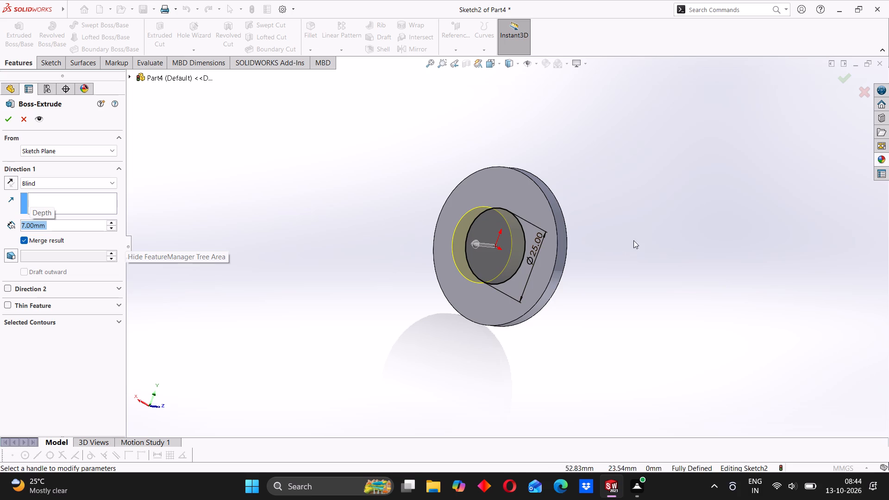
pyautogui.moveTo(595, 240); pyautogui.dragTo(552, 260, button='middle')
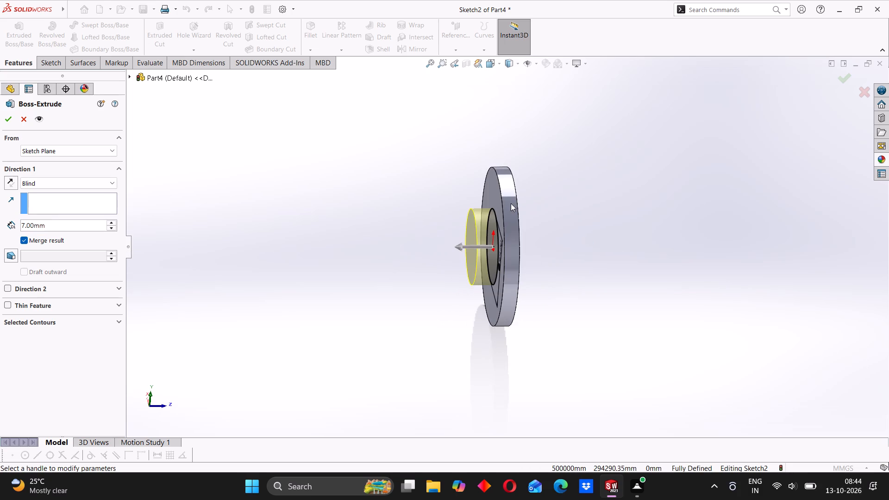
pyautogui.scroll(-4, 510, 203)
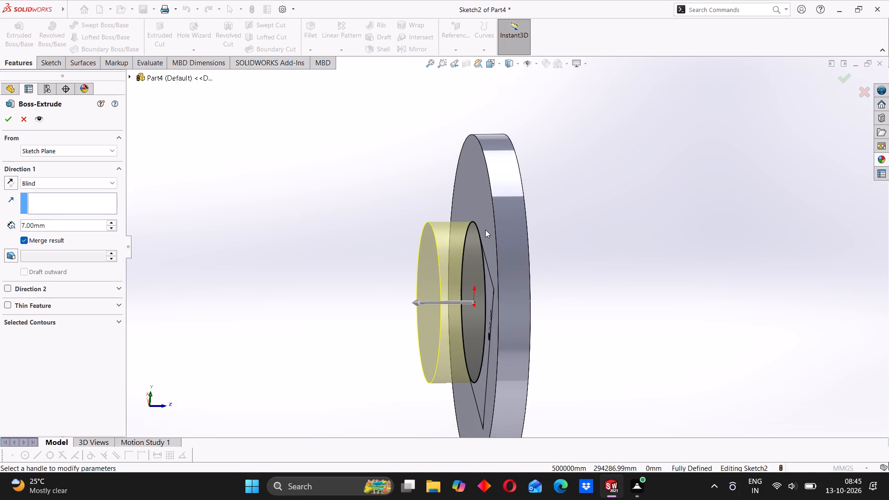
pyautogui.click(5, 117)
pyautogui.moveTo(327, 266); pyautogui.dragTo(353, 265, button='middle')
pyautogui.click(329, 253)
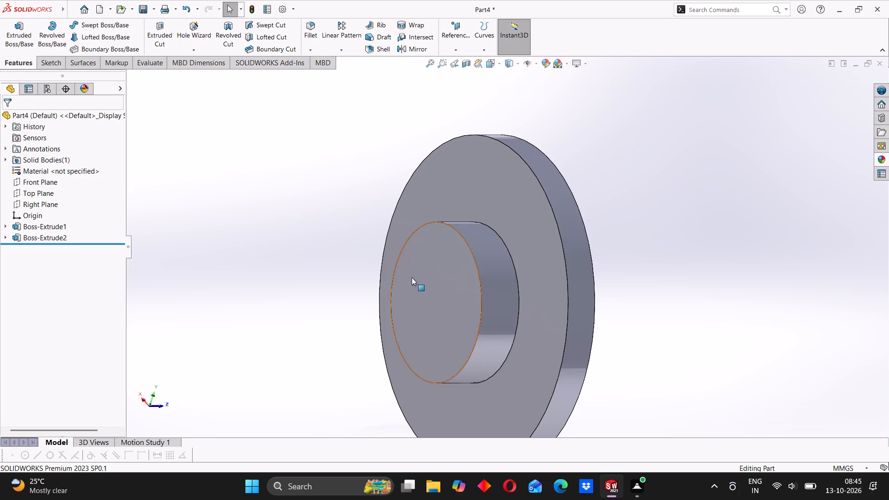
# Sketch a circle about 16.6 mm in diameter, centred on the origin, on the end face of the 25 mm boss.
pyautogui.click(426, 273)
pyautogui.click(466, 244)
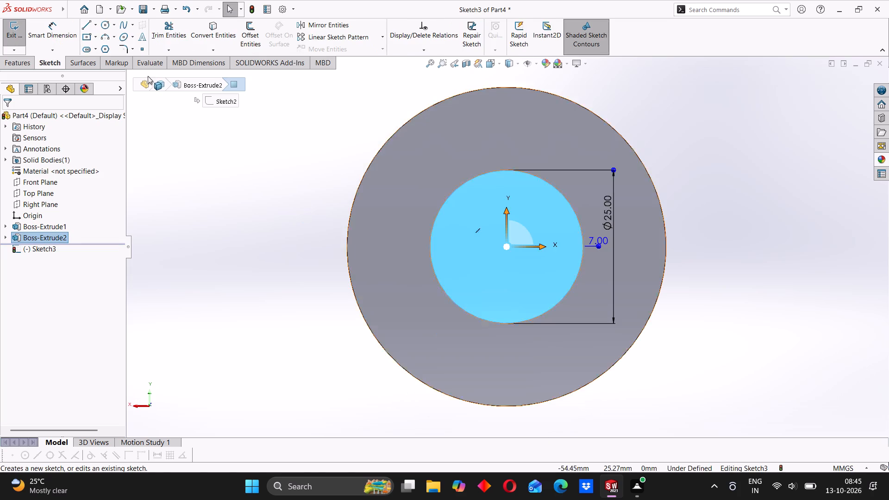
pyautogui.click(101, 25)
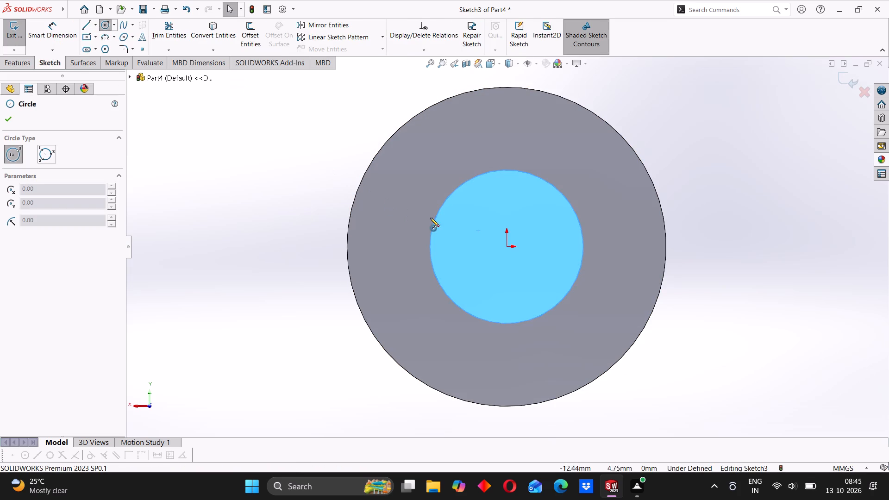
pyautogui.click(508, 247)
pyautogui.click(539, 208)
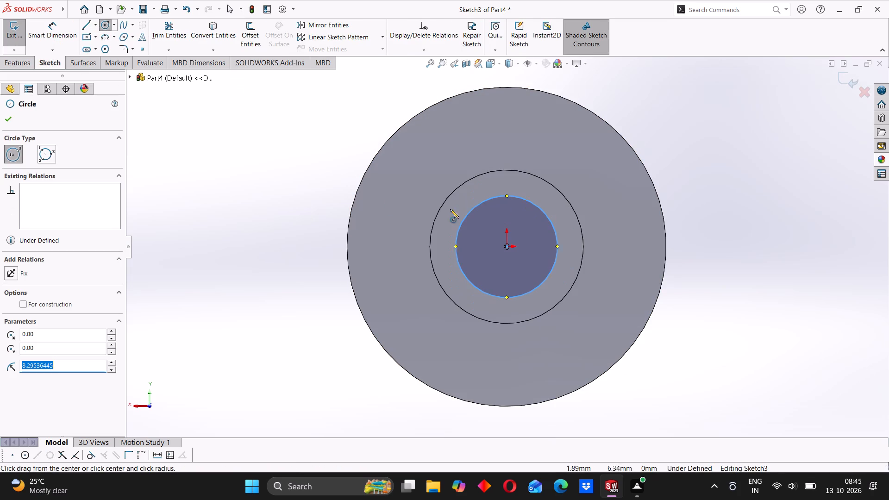
# Dimension the new circle's diameter as 16 mm.
pyautogui.click(69, 37)
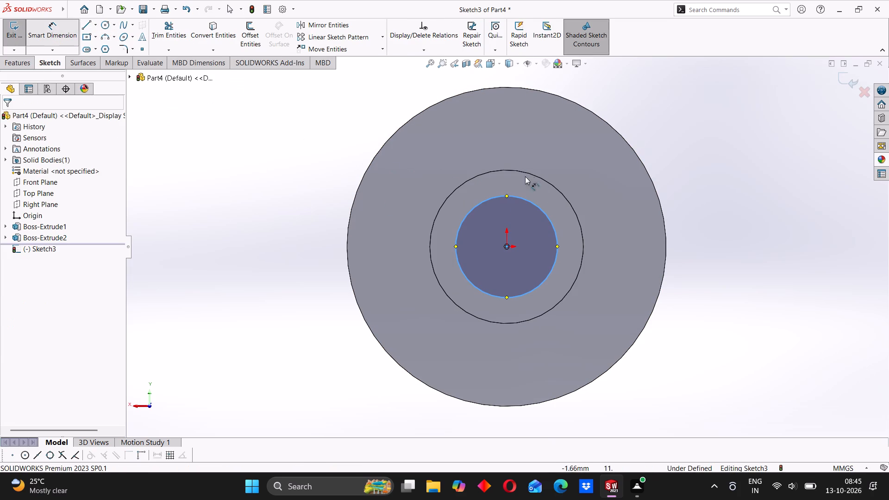
pyautogui.click(543, 213)
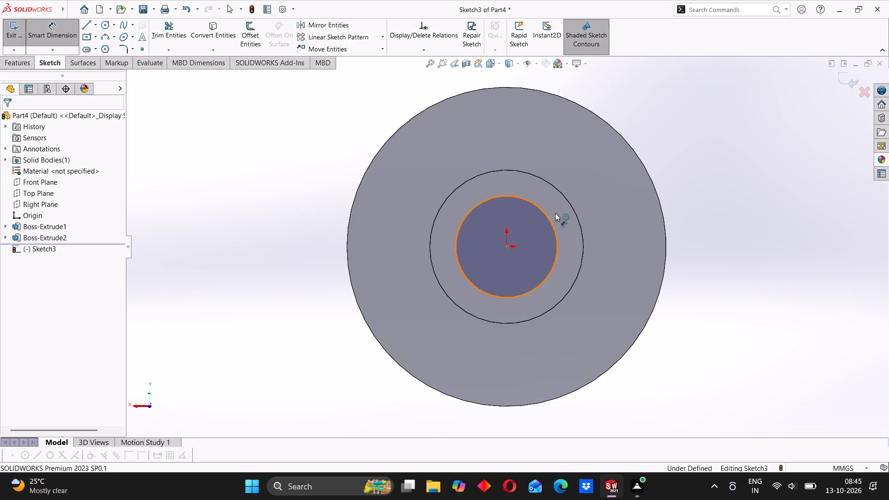
pyautogui.click(694, 214)
pyautogui.write('16')
pyautogui.press('Return')
pyautogui.click(734, 210)
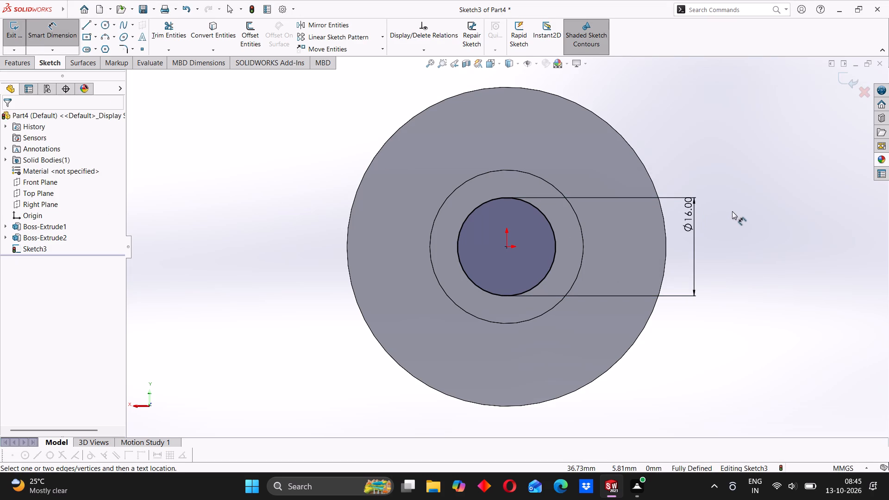
# Cut the 16 mm circle through the boss and disc with an Extruded Cut set to Through All - Both.
pyautogui.moveTo(659, 220); pyautogui.dragTo(573, 249, button='middle')
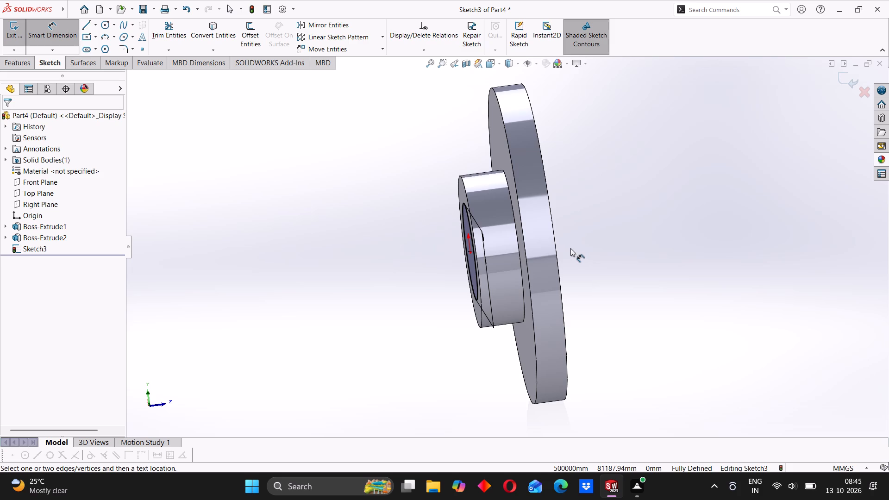
pyautogui.click(19, 67)
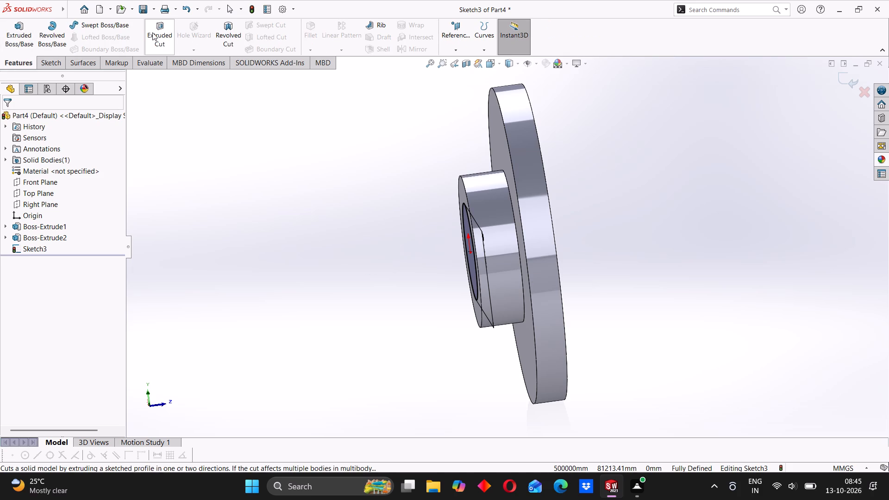
pyautogui.click(152, 32)
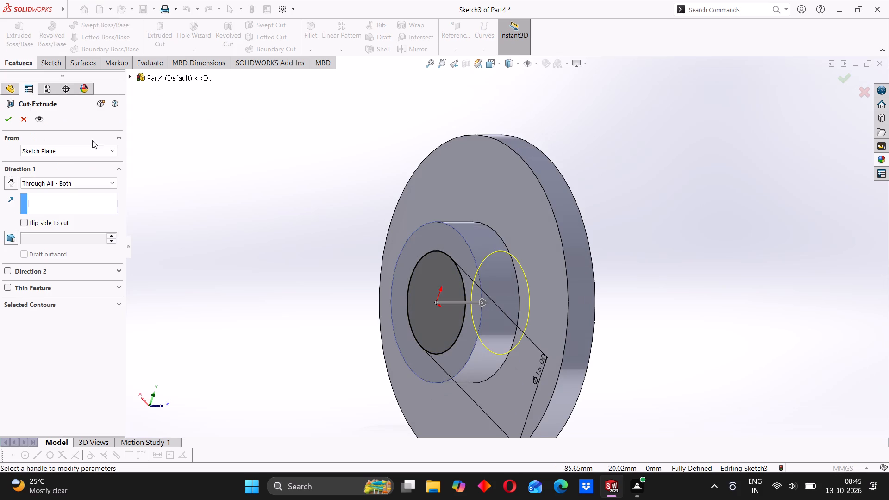
pyautogui.click(9, 119)
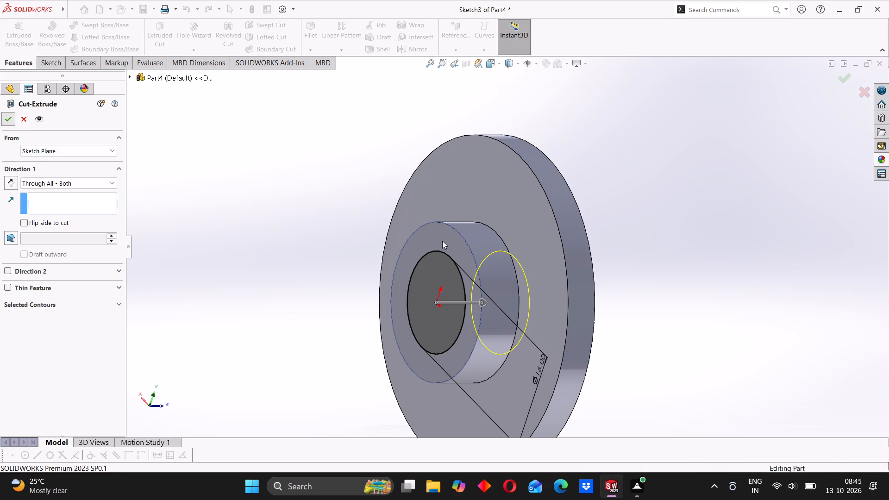
pyautogui.moveTo(545, 254); pyautogui.dragTo(531, 270, button='middle')
pyautogui.click(383, 262)
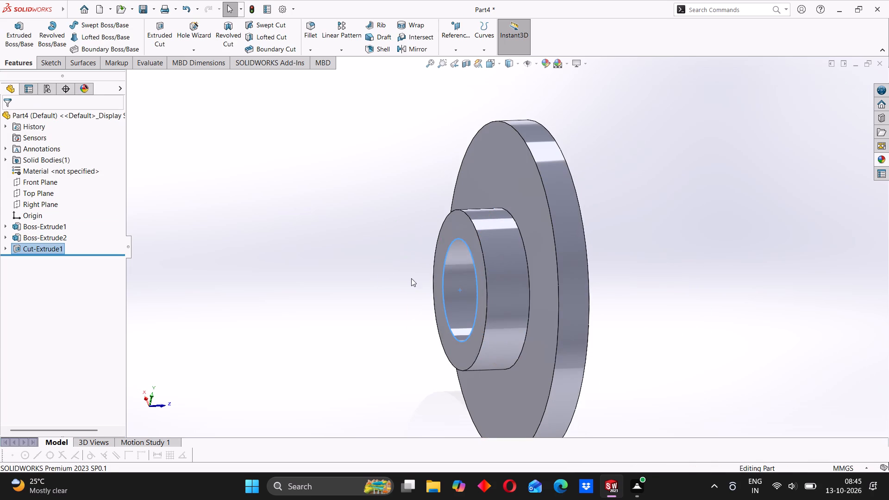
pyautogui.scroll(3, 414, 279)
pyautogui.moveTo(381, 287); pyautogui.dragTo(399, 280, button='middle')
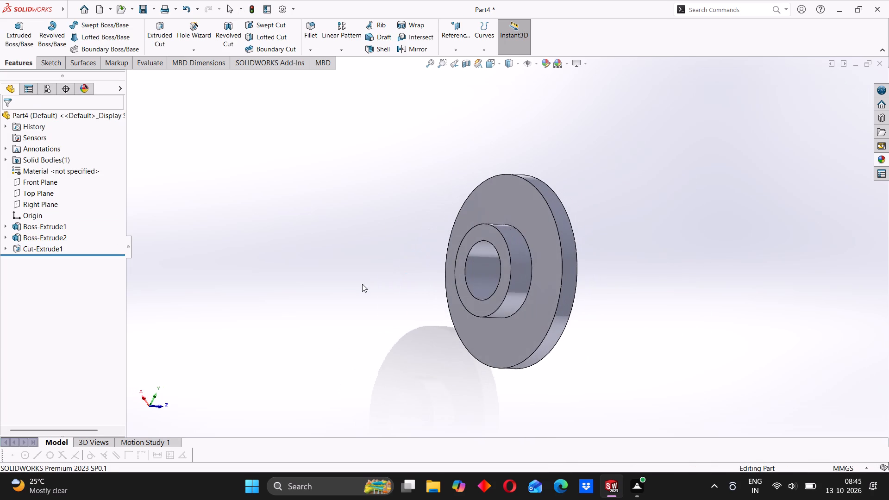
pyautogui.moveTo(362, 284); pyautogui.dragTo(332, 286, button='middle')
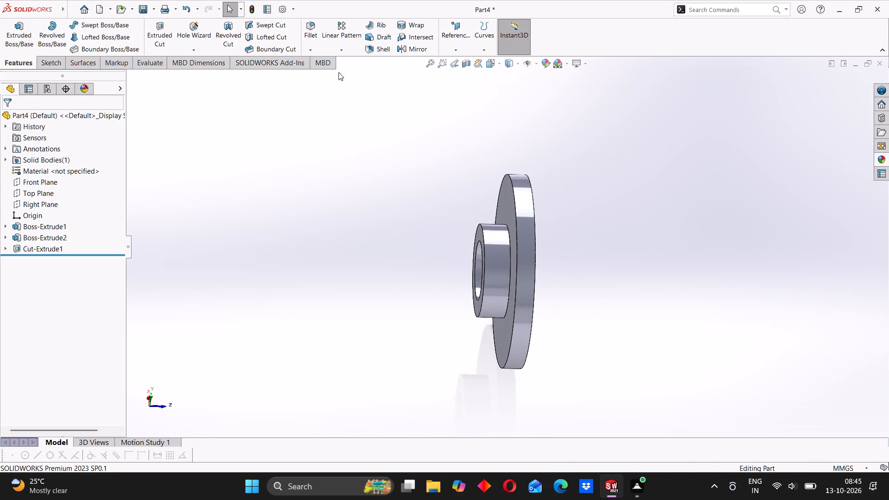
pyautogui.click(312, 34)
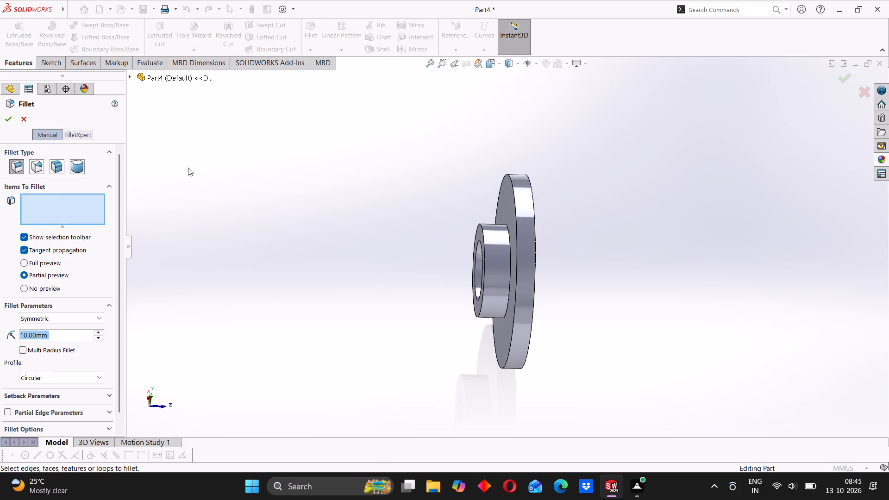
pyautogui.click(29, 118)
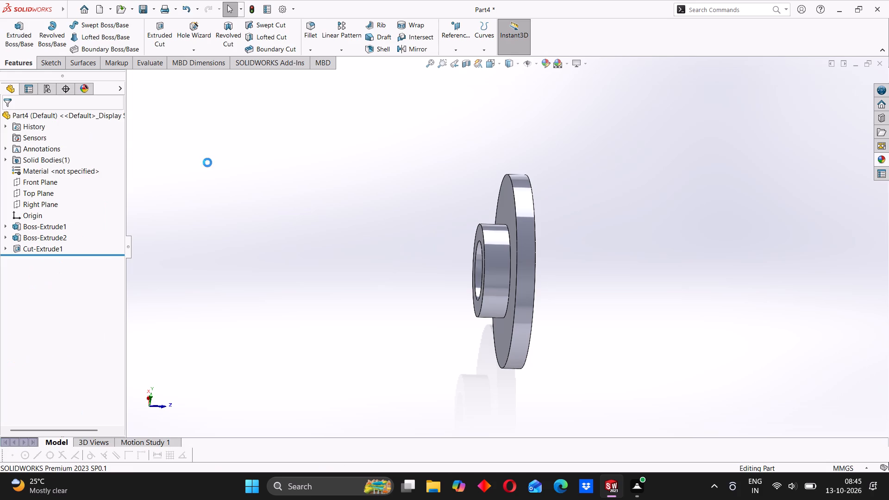
# Sketch a circle about 5.7 mm in diameter on the disc face around the boss, centred about 20.5 mm directly above the origin.
pyautogui.moveTo(383, 244); pyautogui.dragTo(427, 235, button='middle')
pyautogui.click(488, 208)
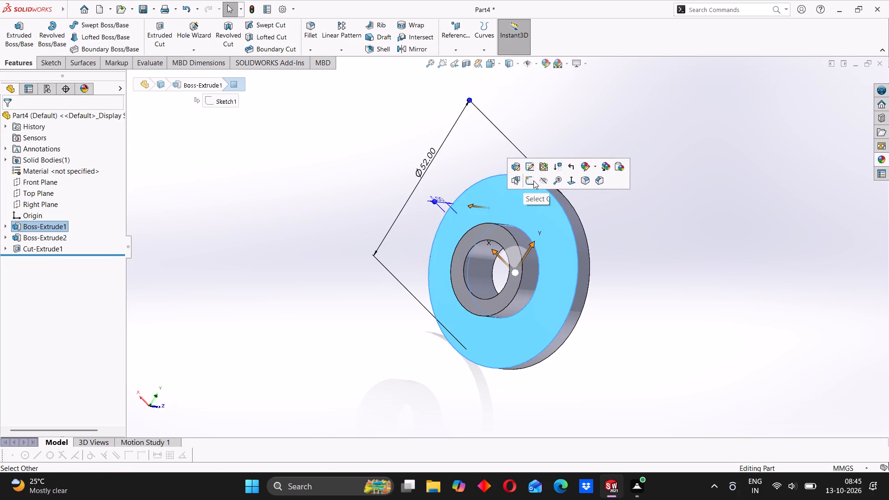
pyautogui.click(535, 180)
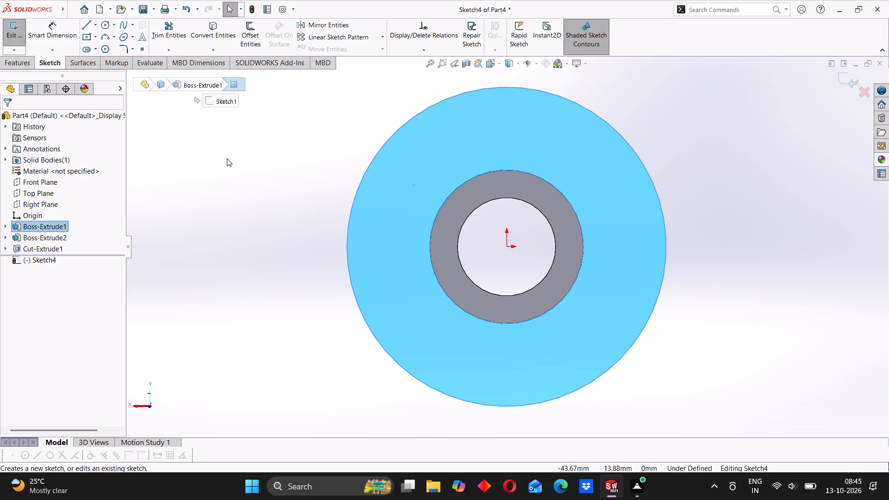
pyautogui.click(105, 25)
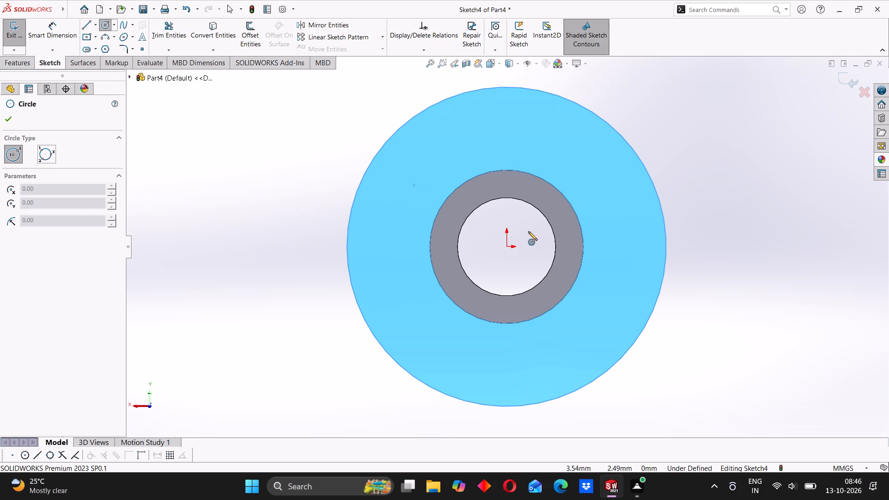
pyautogui.click(506, 121)
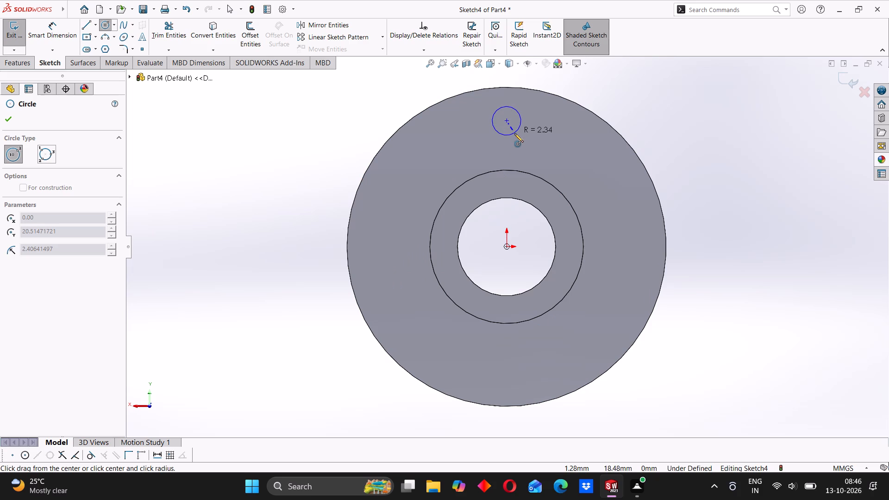
pyautogui.click(515, 136)
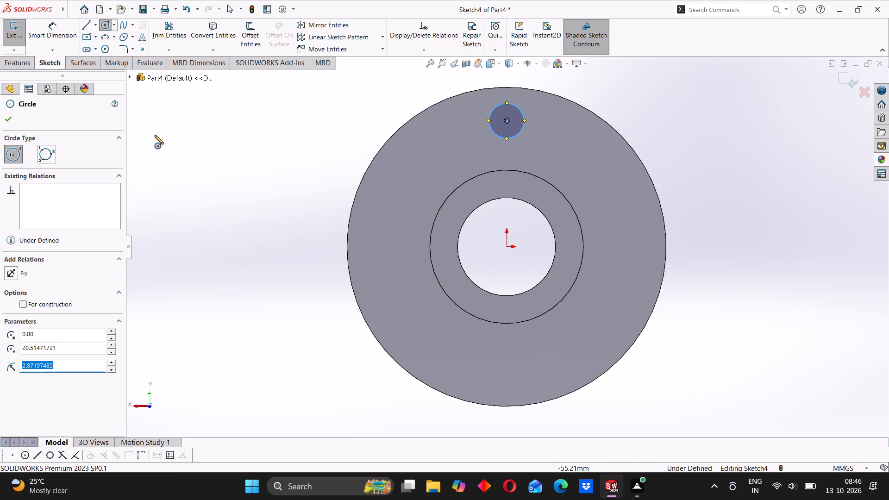
# Dimension the small circle's diameter as 6 mm.
pyautogui.click(63, 33)
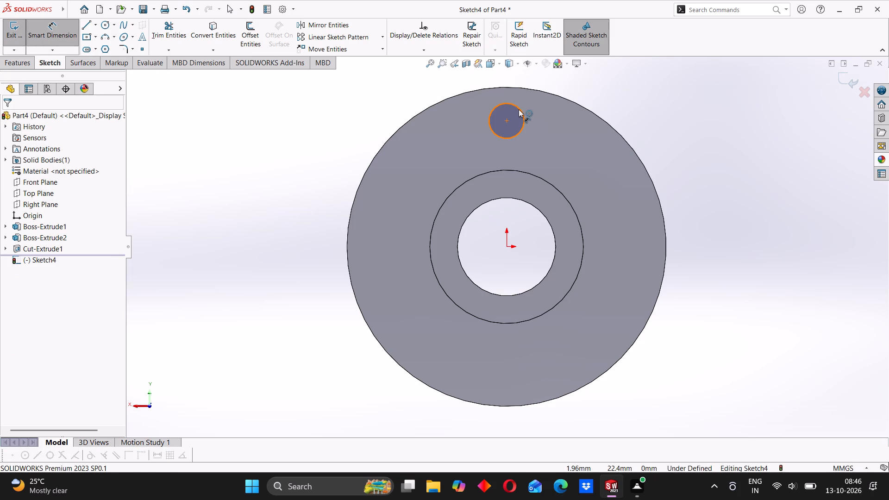
pyautogui.click(520, 110)
pyautogui.click(642, 124)
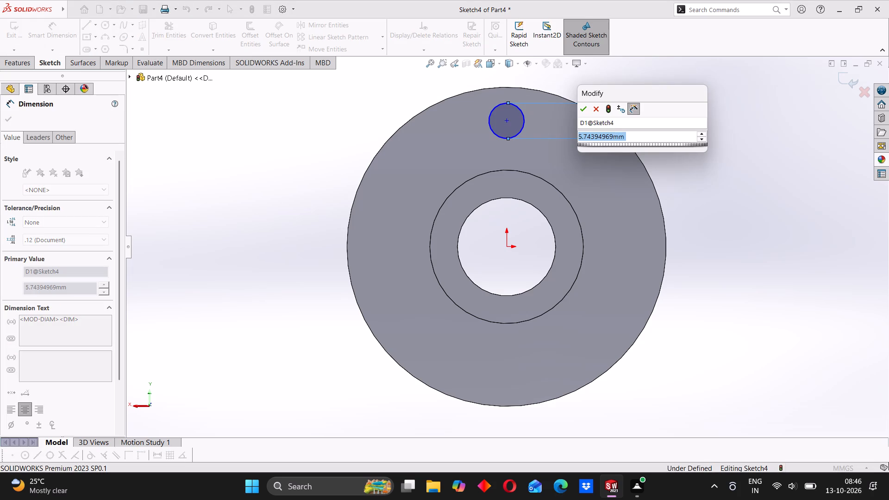
pyautogui.press('6')
pyautogui.press('Return')
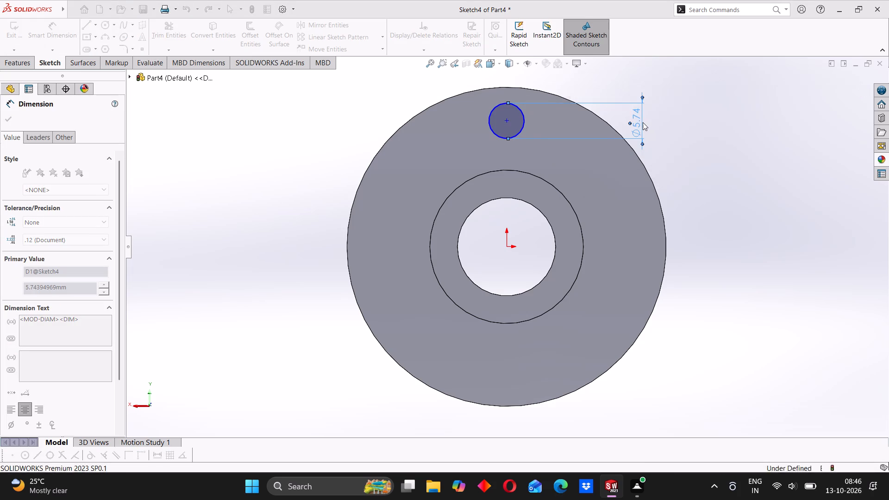
pyautogui.click(662, 148)
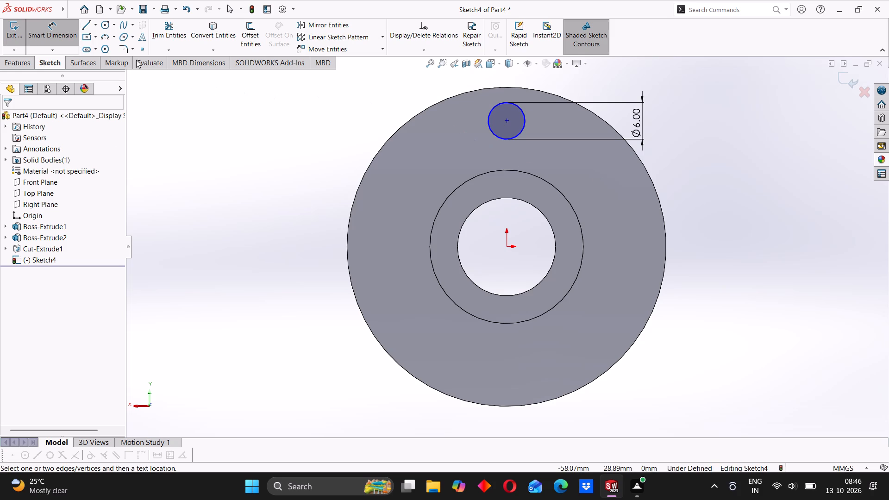
pyautogui.click(56, 37)
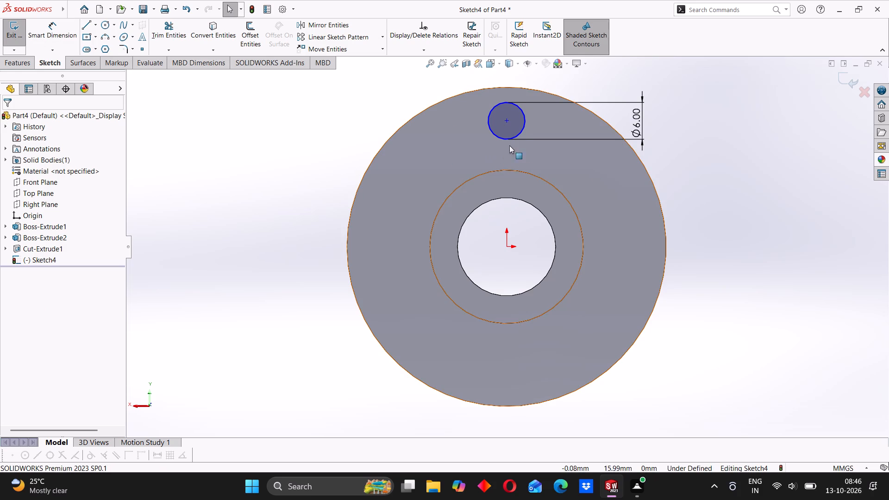
# Add a Vertical relation between the small circle's centre and the origin.
pyautogui.click(507, 121)
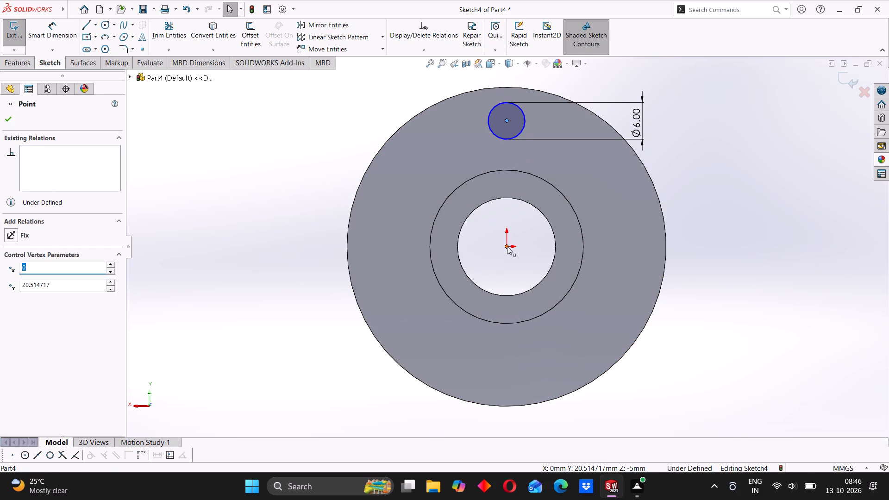
pyautogui.keyDown('ctrl'); pyautogui.click(507, 246); pyautogui.keyUp('ctrl')
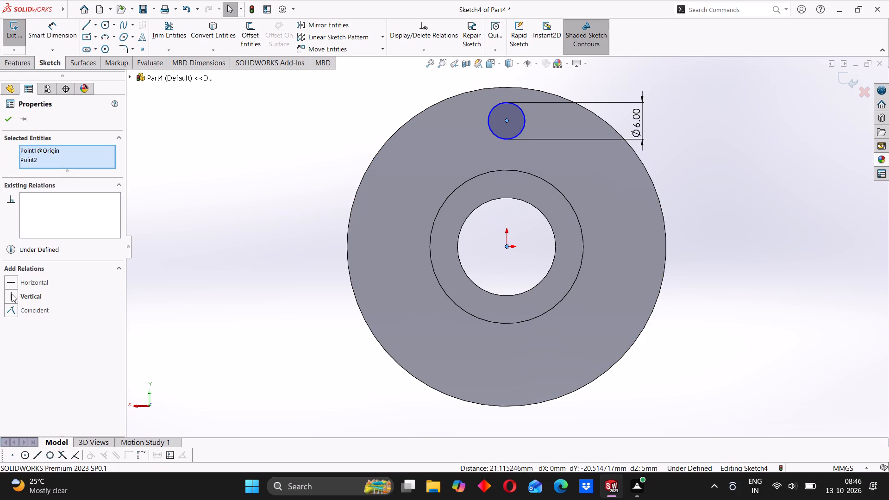
pyautogui.click(12, 294)
pyautogui.click(10, 120)
pyautogui.click(282, 204)
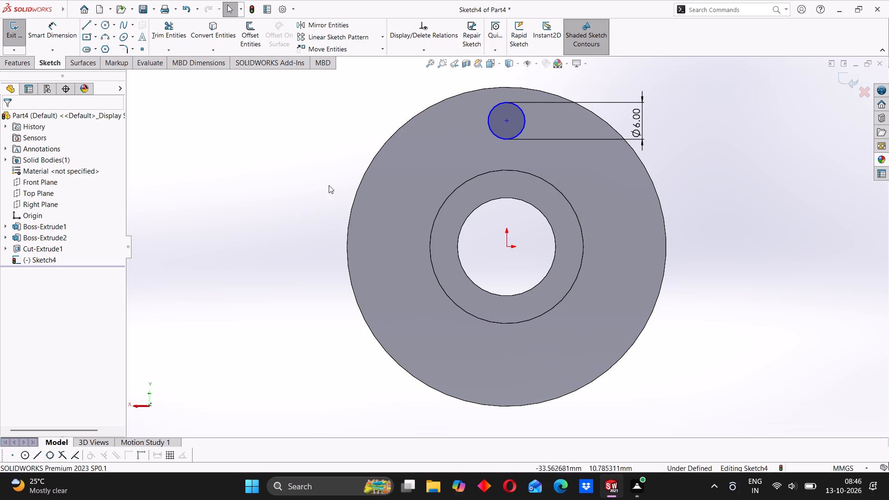
# Sketch a circle about 39.3 mm in diameter centred on the origin, crossing the 6 mm circle.
pyautogui.click(299, 160)
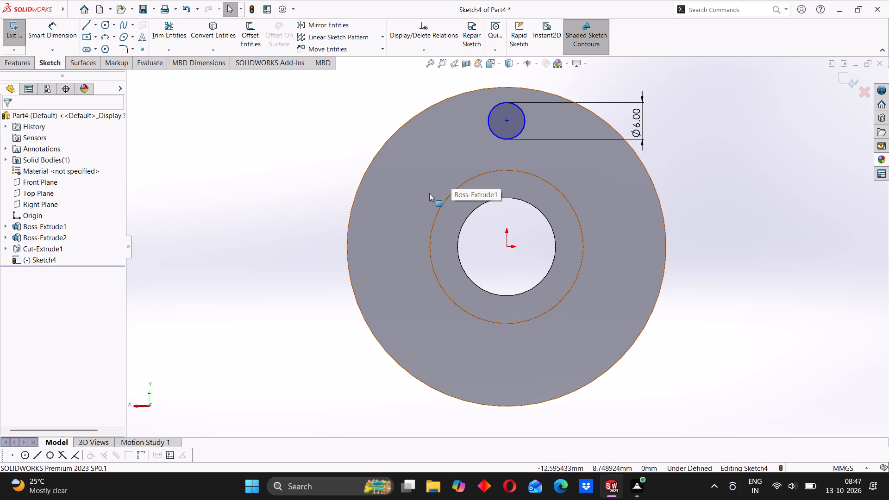
pyautogui.click(106, 23)
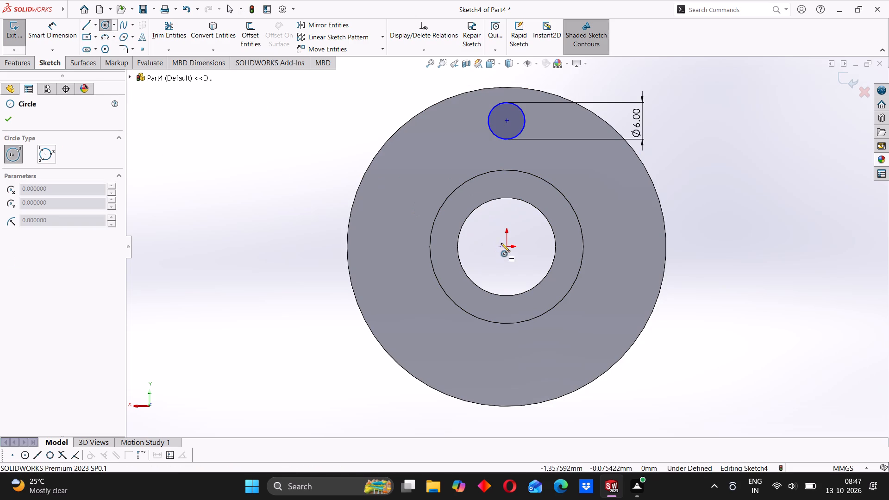
pyautogui.click(506, 247)
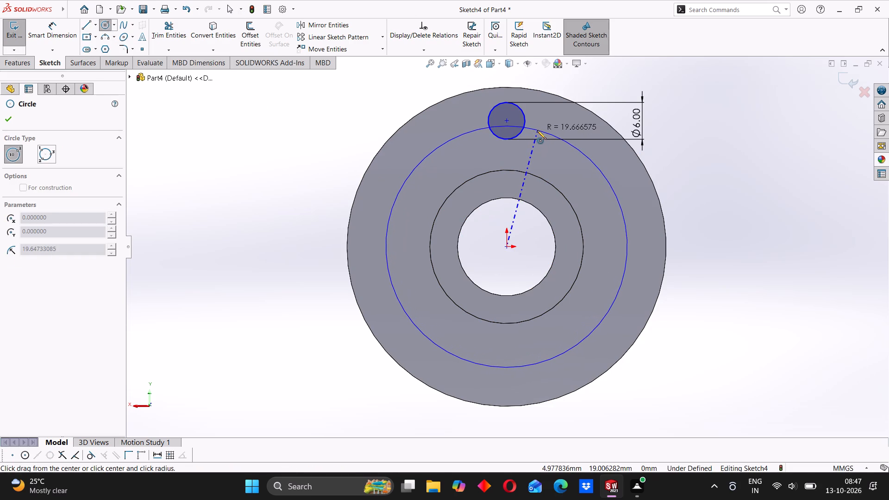
pyautogui.click(537, 130)
# Dimension the new origin-centred circle's diameter as 35 mm.
pyautogui.click(40, 36)
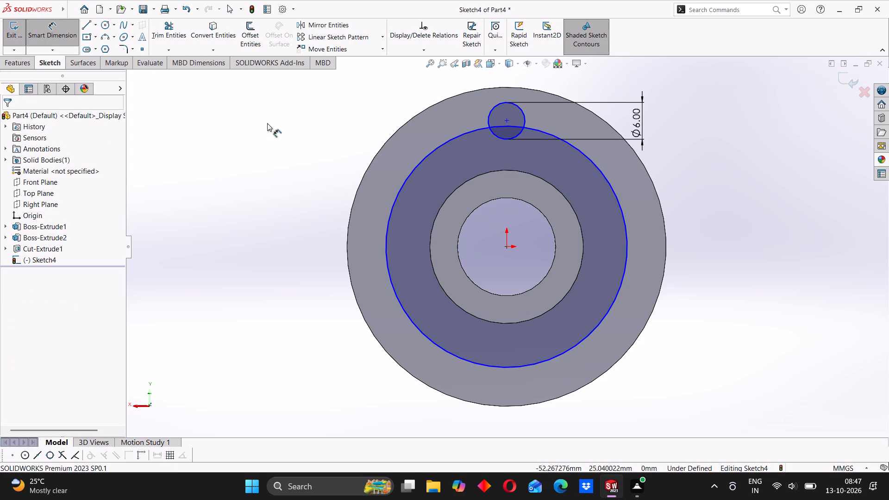
pyautogui.click(584, 156)
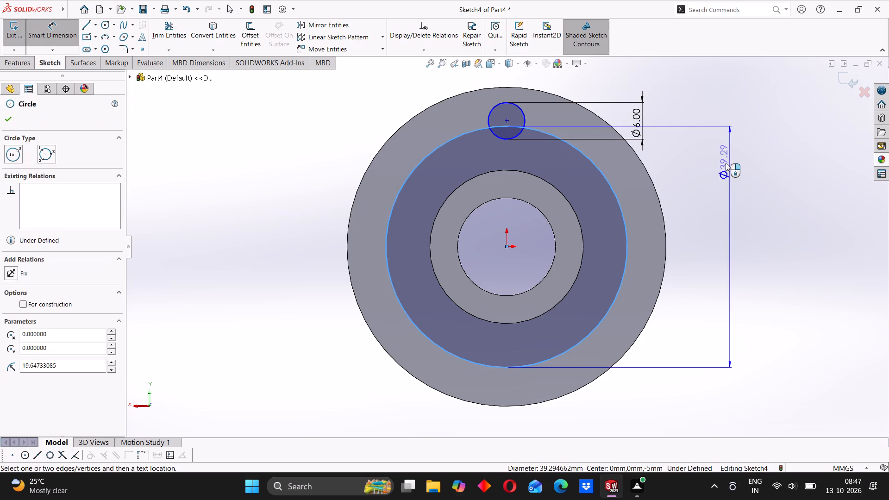
pyautogui.click(722, 164)
pyautogui.write('35')
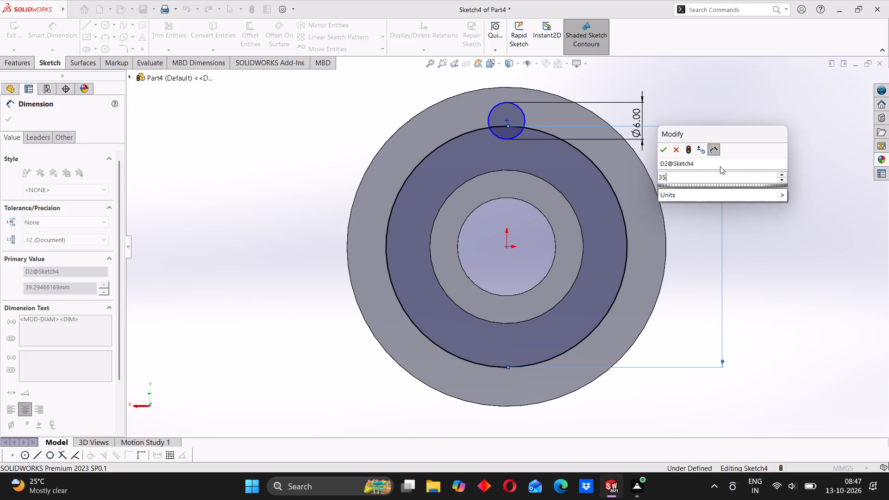
pyautogui.press('Return')
pyautogui.click(197, 275)
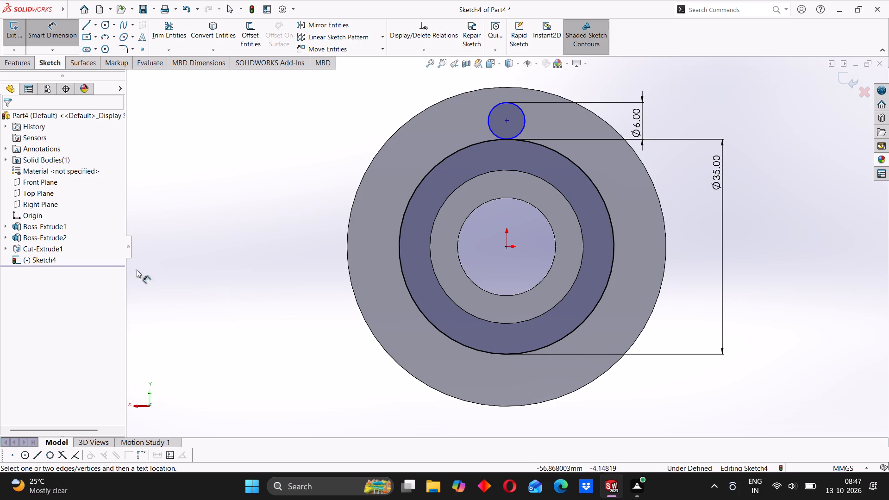
pyautogui.click(62, 26)
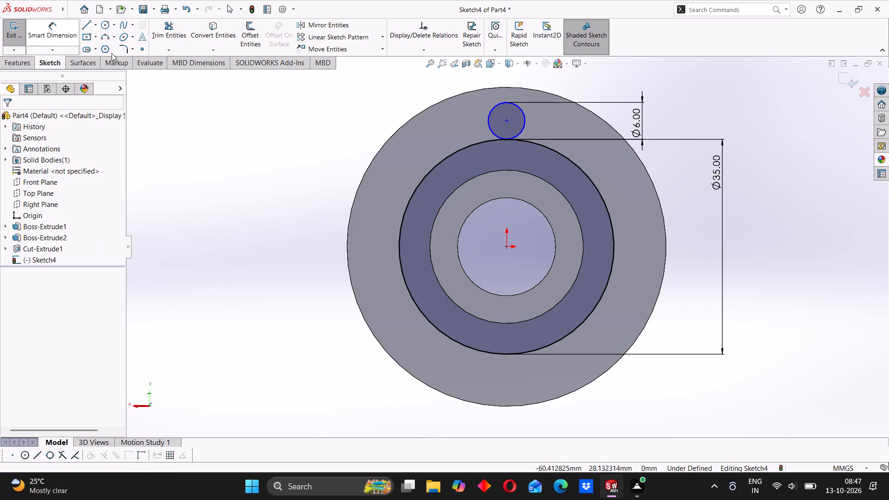
# Convert the 35 mm circle to construction geometry so it serves as the pitch circle.
pyautogui.click(416, 190)
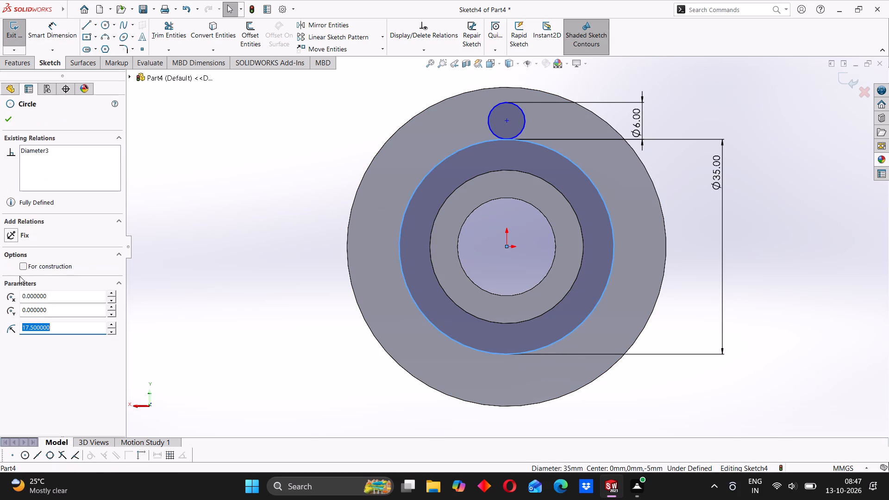
pyautogui.click(23, 269)
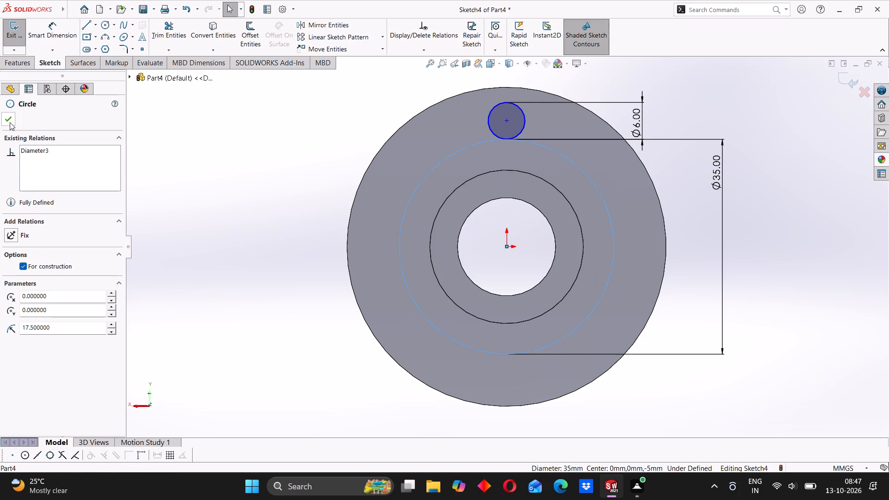
pyautogui.click(9, 121)
pyautogui.click(297, 215)
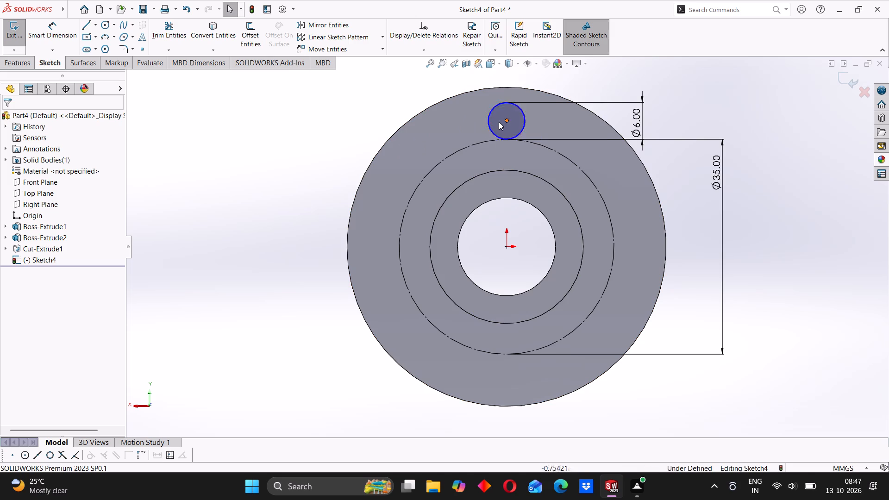
# Add a Coincident relation between the 6 mm circle's centre and the 35 mm construction circle.
pyautogui.click(505, 121)
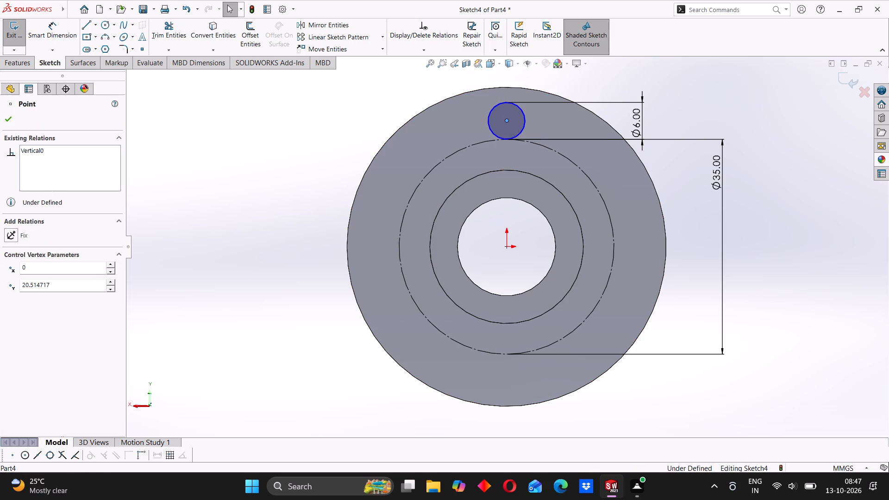
pyautogui.keyDown('ctrl'); pyautogui.click(482, 139); pyautogui.keyUp('ctrl')
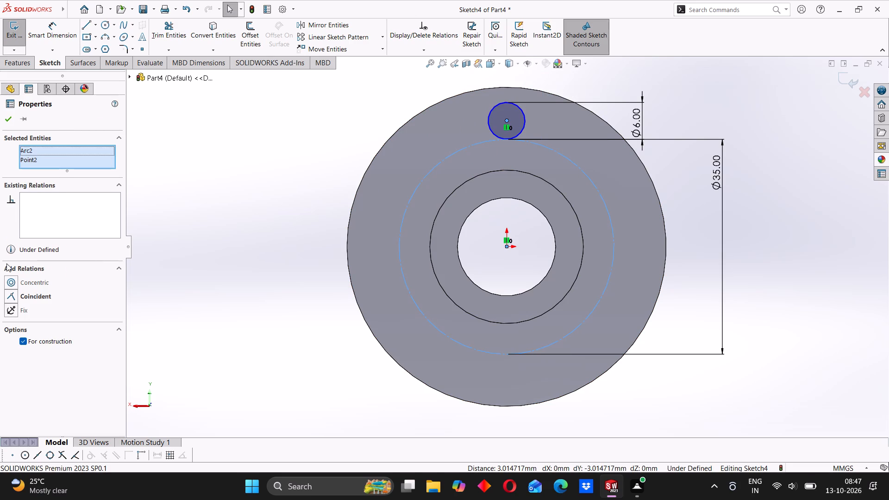
pyautogui.click(13, 297)
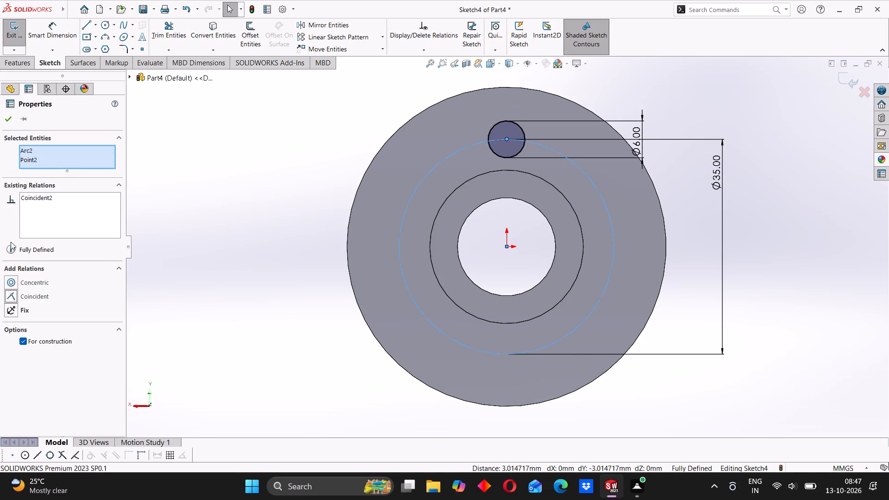
pyautogui.click(6, 119)
pyautogui.click(255, 265)
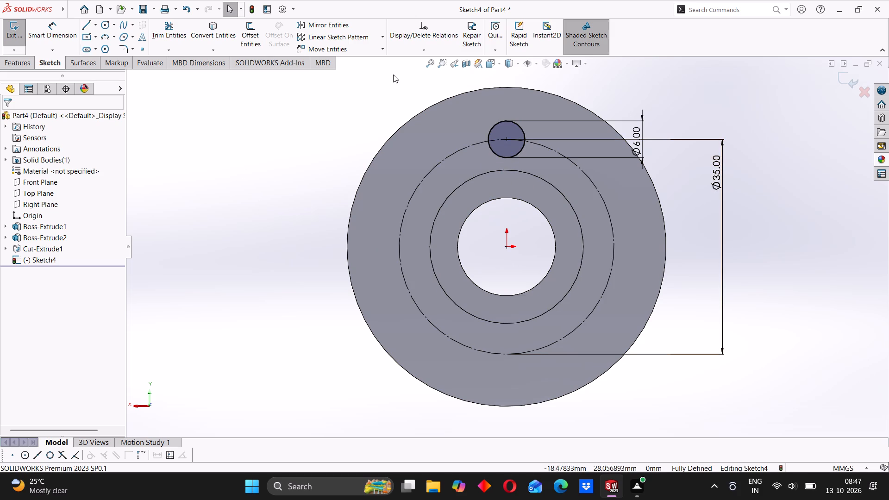
# Create a circular sketch pattern of the 6 mm circle around the bore edge with 3 equally spaced instances over 360 degrees.
pyautogui.click(382, 38)
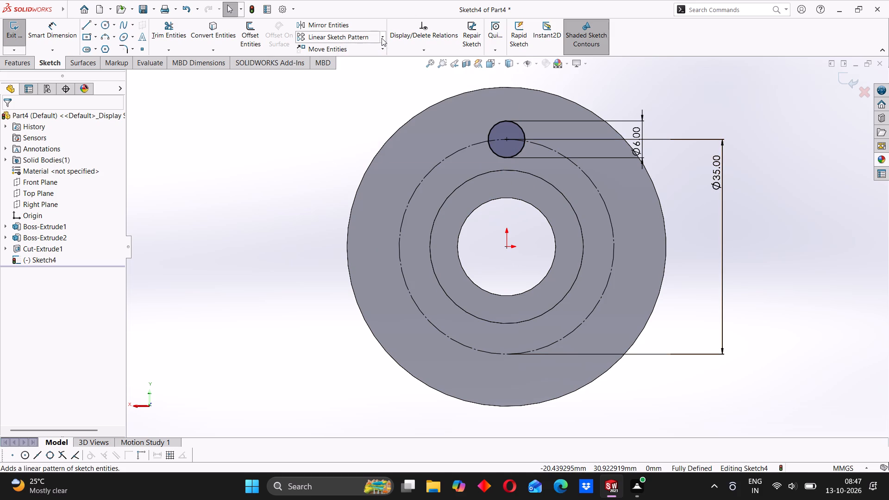
pyautogui.click(375, 59)
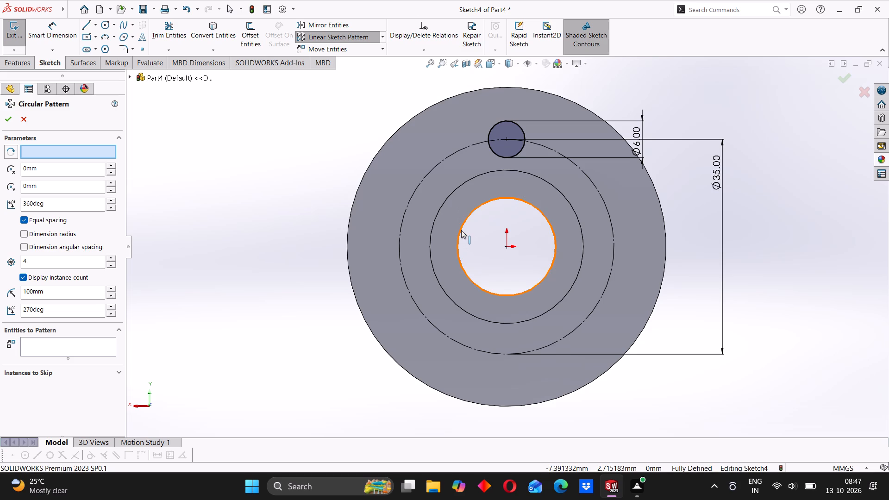
pyautogui.click(461, 230)
pyautogui.click(74, 350)
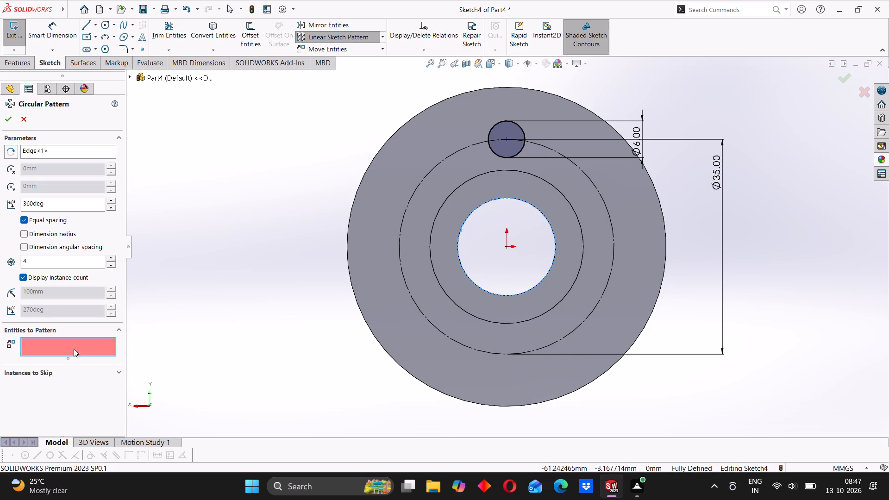
pyautogui.click(495, 131)
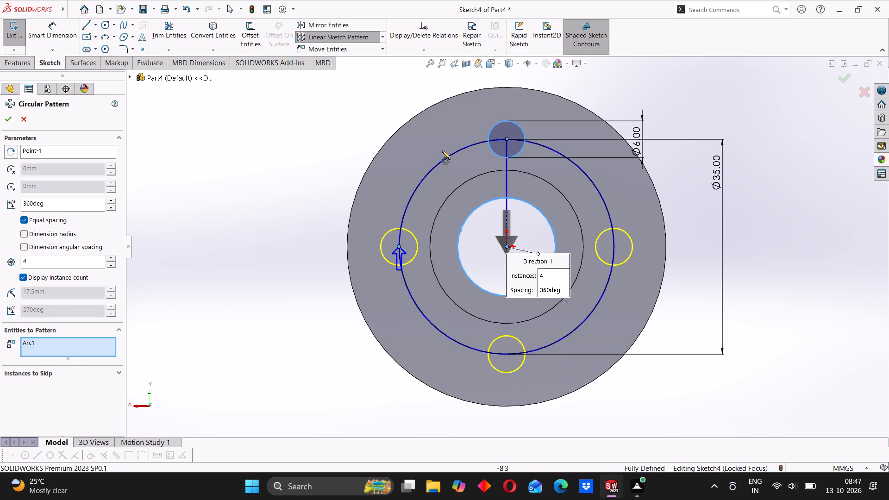
pyautogui.moveTo(39, 261); pyautogui.dragTo(17, 262)
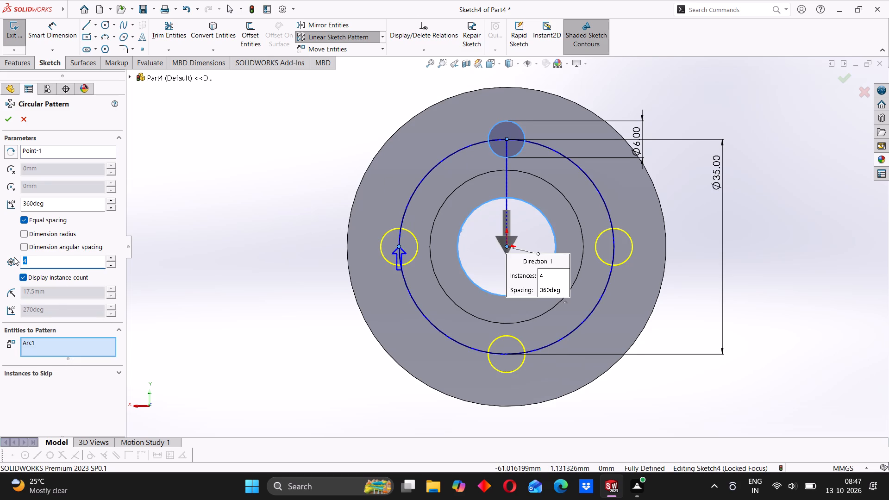
pyautogui.press('3')
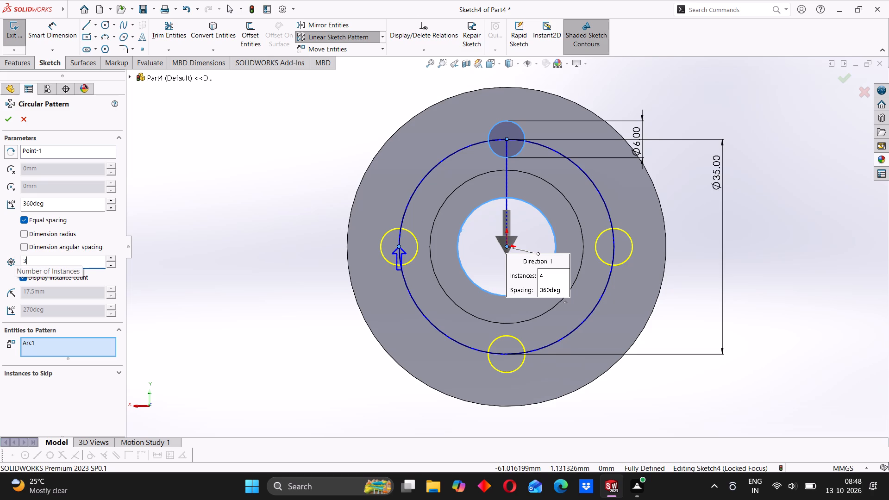
pyautogui.press('Return')
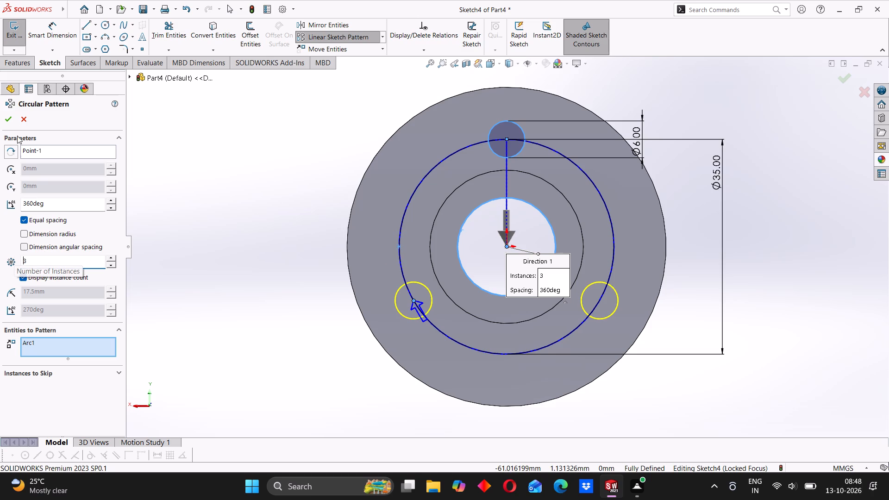
pyautogui.click(11, 122)
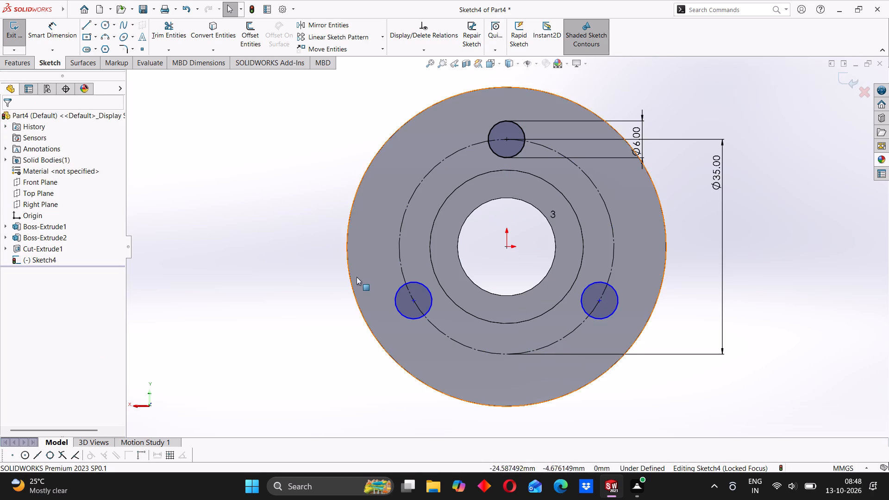
# Add a Coincident relation between the lower-left patterned circle's centre and the 35 mm construction circle.
pyautogui.click(413, 303)
pyautogui.keyDown('ctrl'); pyautogui.click(401, 260); pyautogui.keyUp('ctrl')
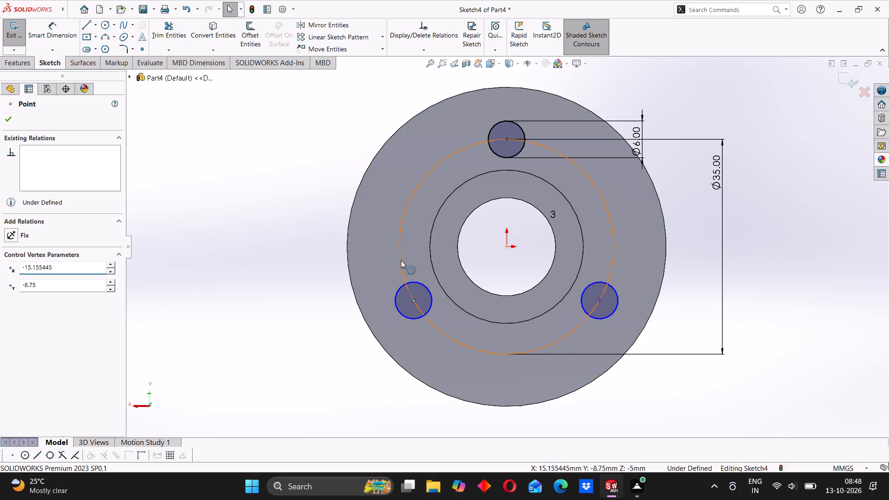
pyautogui.click(9, 297)
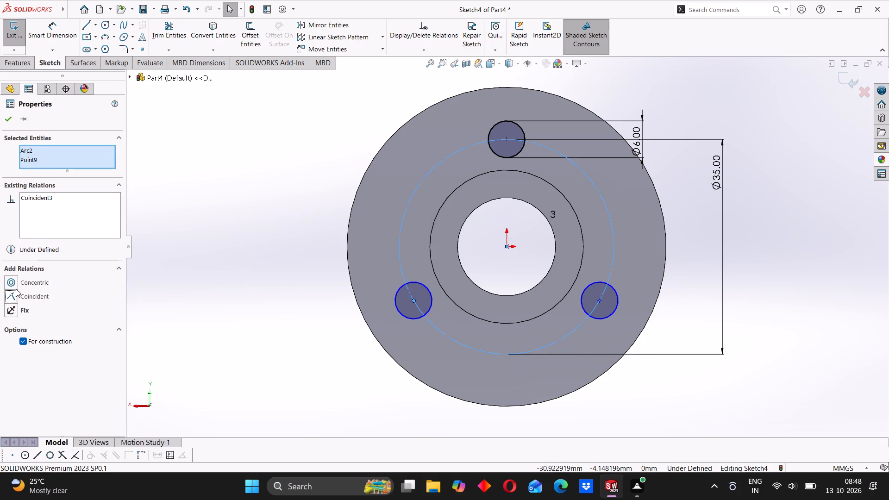
pyautogui.click(6, 117)
pyautogui.click(225, 301)
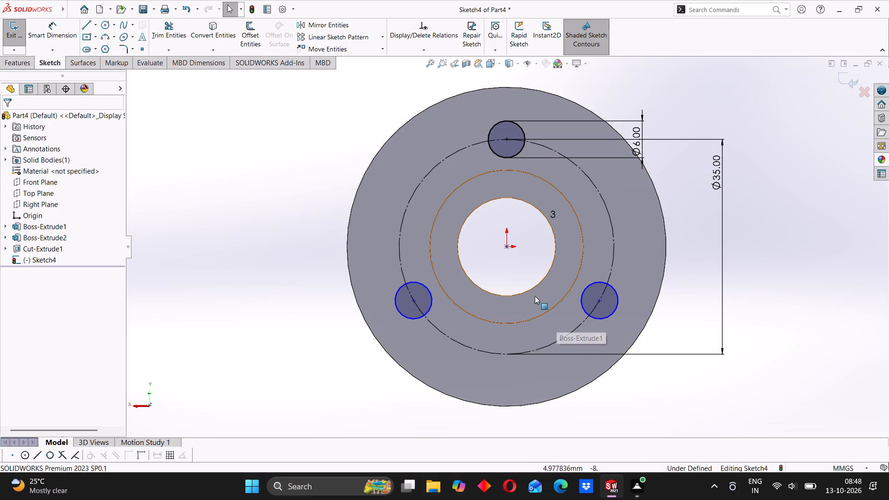
# Sketch a vertical centreline about 56 mm long through the origin, extending past the disc's edge at both ends.
pyautogui.click(98, 26)
pyautogui.click(115, 49)
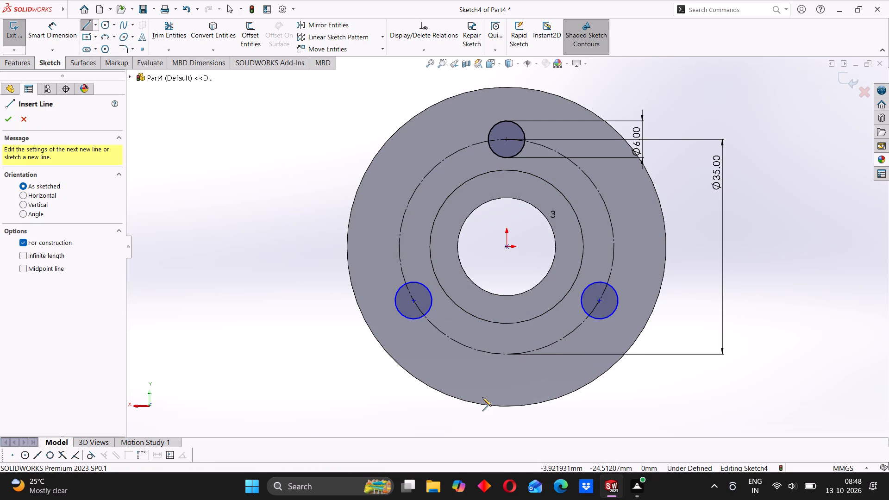
pyautogui.click(507, 422)
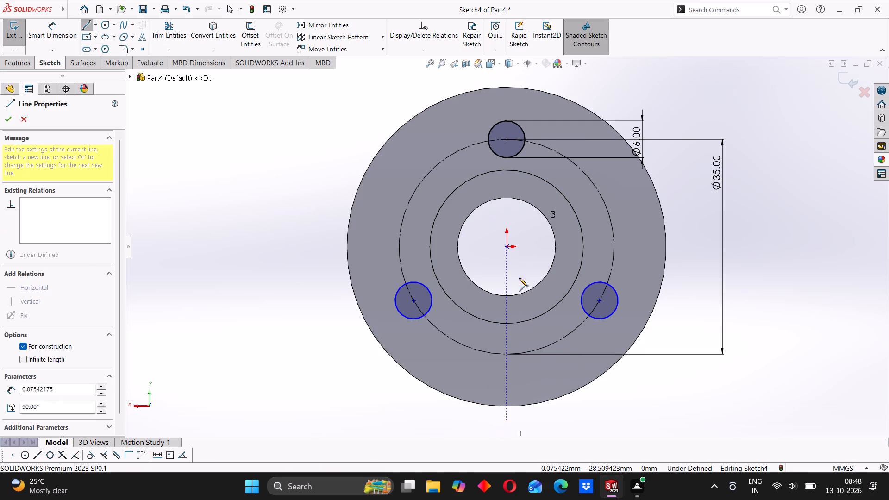
pyautogui.click(508, 77)
pyautogui.rightClick(266, 148)
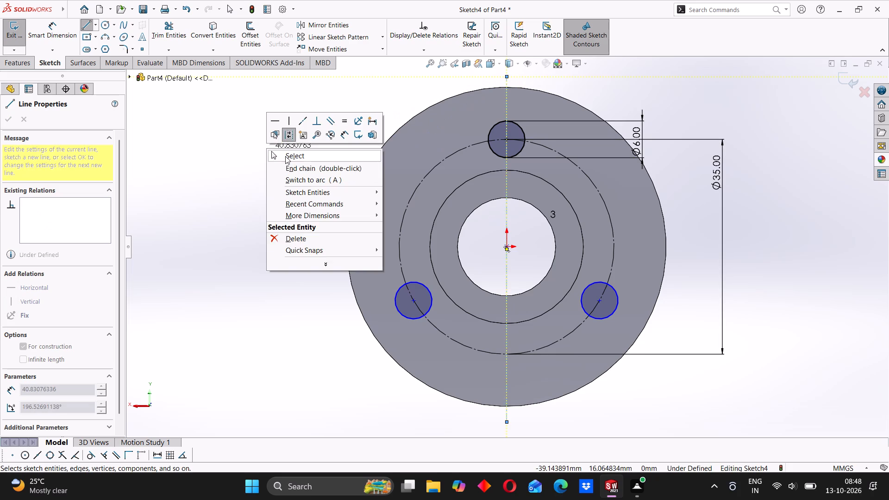
pyautogui.click(285, 156)
# Sketch a horizontal centreline about 61 mm long through the origin, extending past the disc's edge on both sides.
pyautogui.click(96, 26)
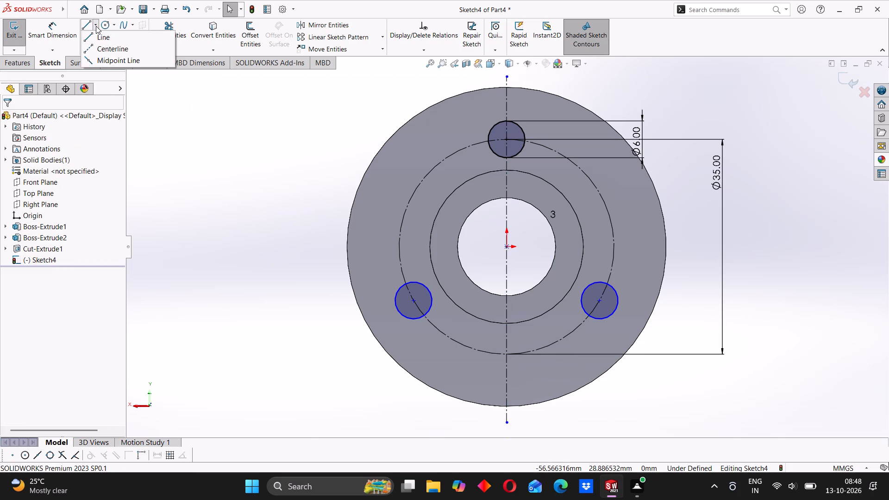
pyautogui.click(113, 50)
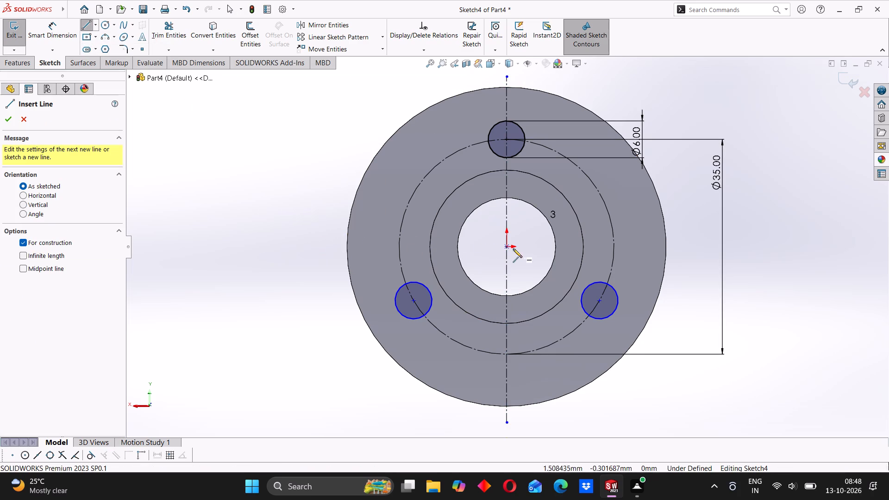
pyautogui.click(326, 247)
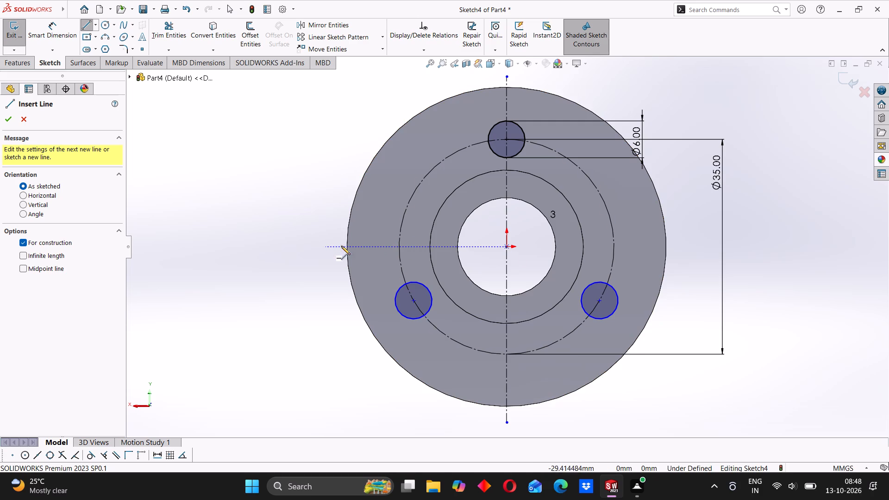
pyautogui.click(699, 249)
pyautogui.rightClick(790, 214)
pyautogui.click(795, 219)
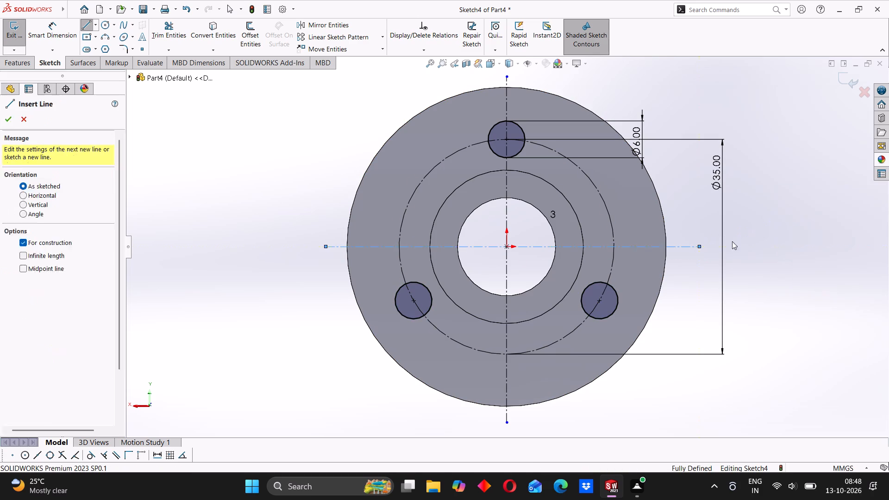
# Cut the three 6 mm circles through the flanged disc with an Extruded Cut set to Through All - Both.
pyautogui.scroll(2, 354, 299)
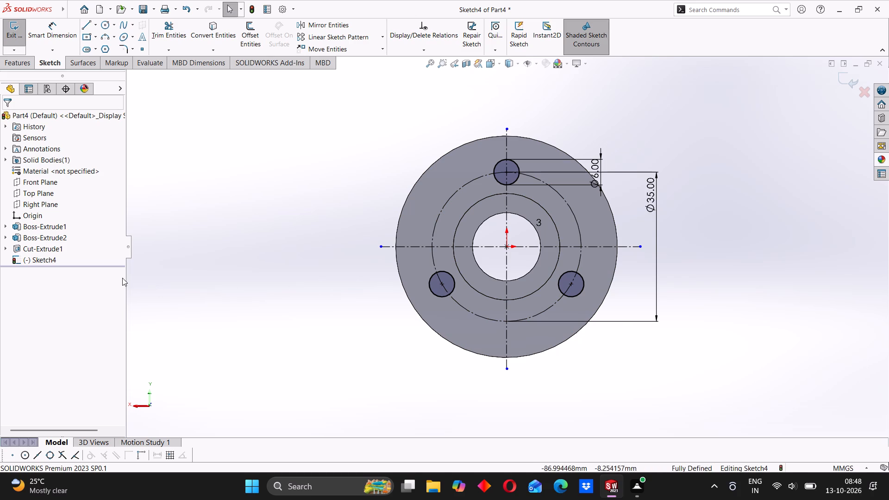
pyautogui.click(7, 69)
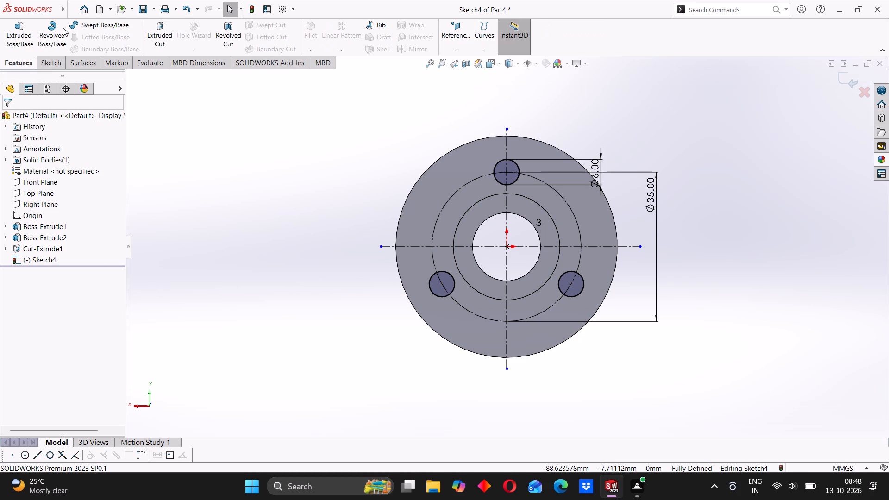
pyautogui.click(157, 33)
pyautogui.moveTo(601, 358); pyautogui.dragTo(543, 345, button='middle')
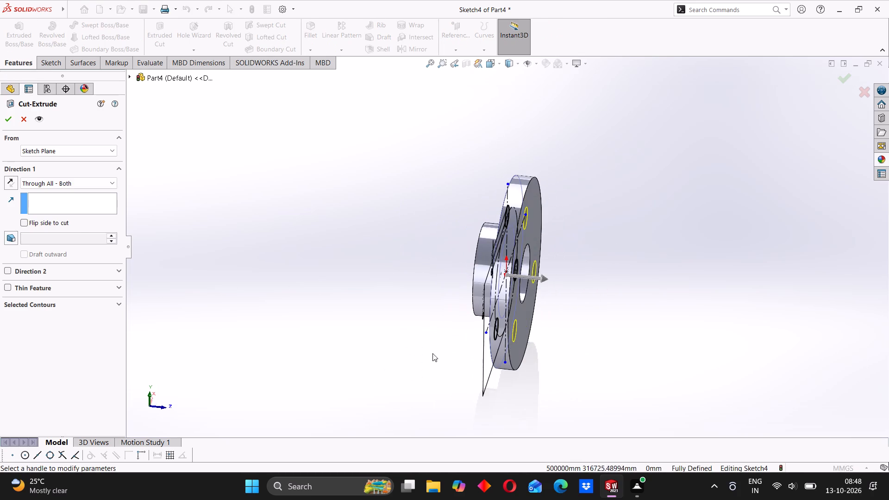
pyautogui.click(7, 122)
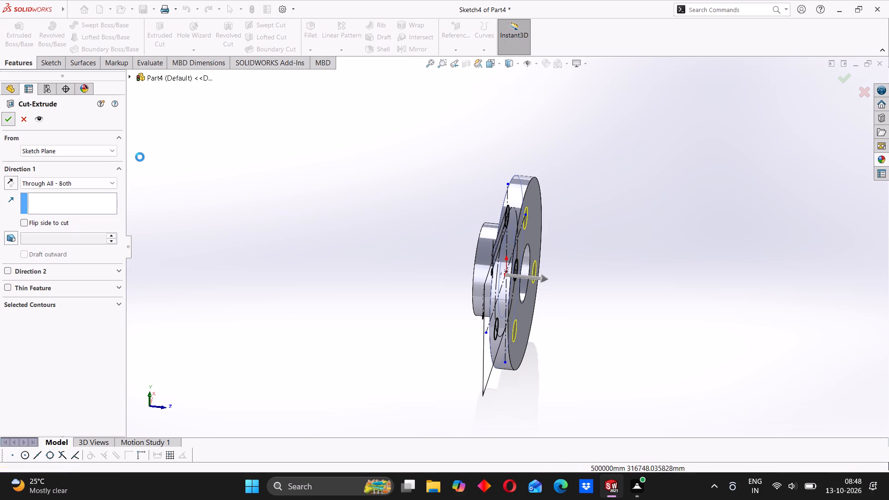
pyautogui.moveTo(458, 355); pyautogui.dragTo(563, 350, button='middle')
pyautogui.click(426, 340)
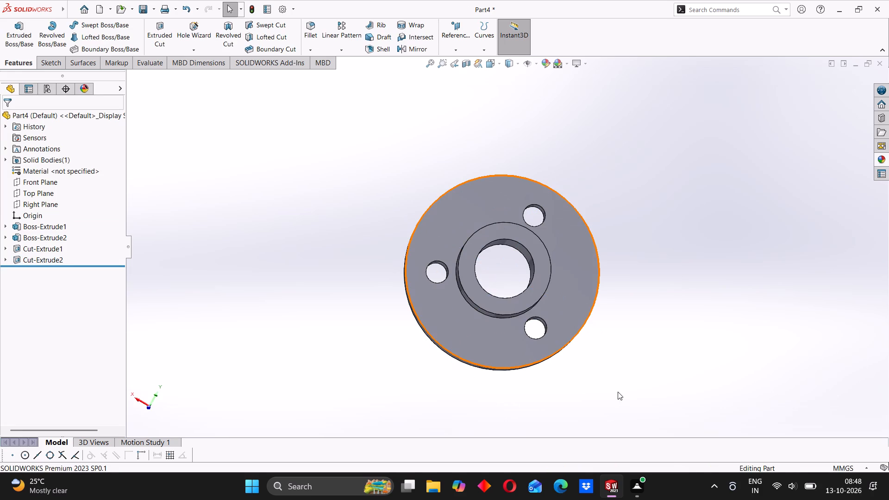
# Fillet the outer circular edge of the disc's flat face, on the side opposite the hub, with a 2 mm radius.
pyautogui.moveTo(566, 271); pyautogui.dragTo(489, 289, button='middle')
pyautogui.moveTo(589, 389); pyautogui.dragTo(524, 347, button='middle')
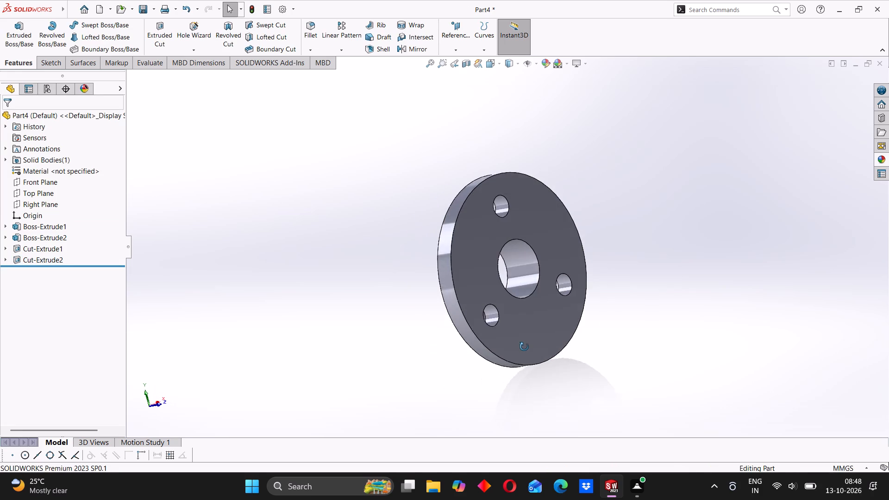
pyautogui.moveTo(524, 347); pyautogui.dragTo(524, 364, button='middle')
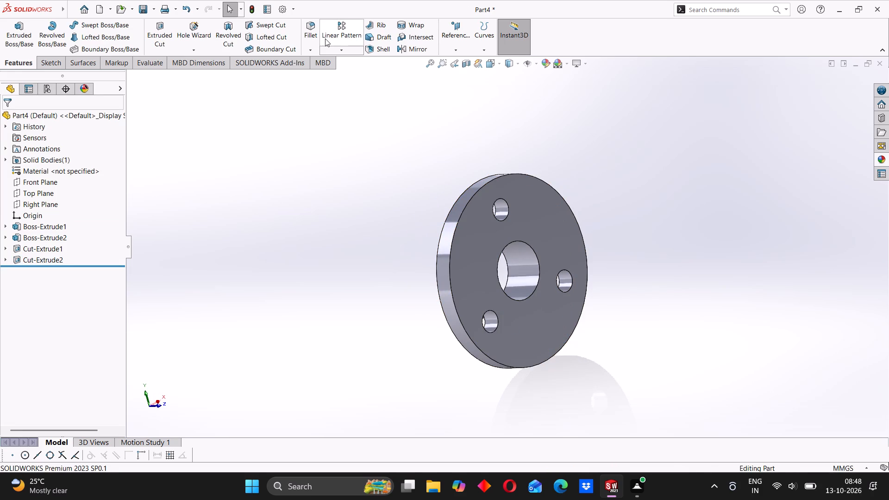
pyautogui.click(308, 25)
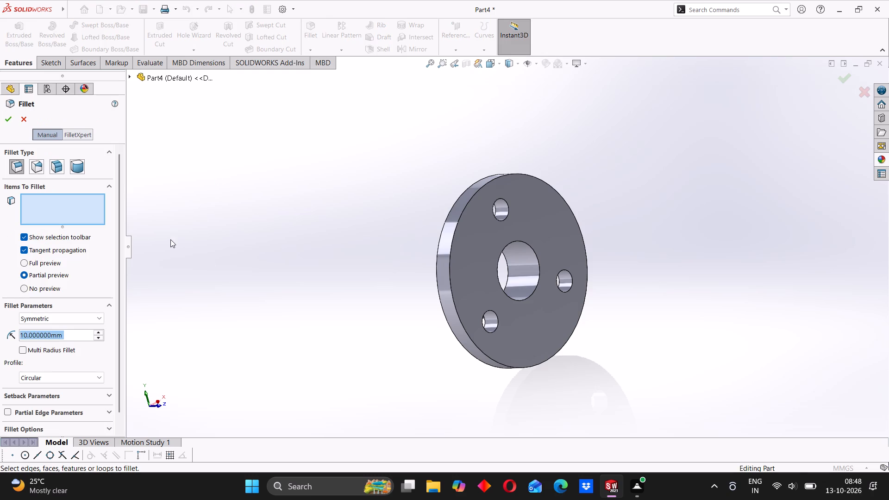
pyautogui.press('2')
pyautogui.press('Return')
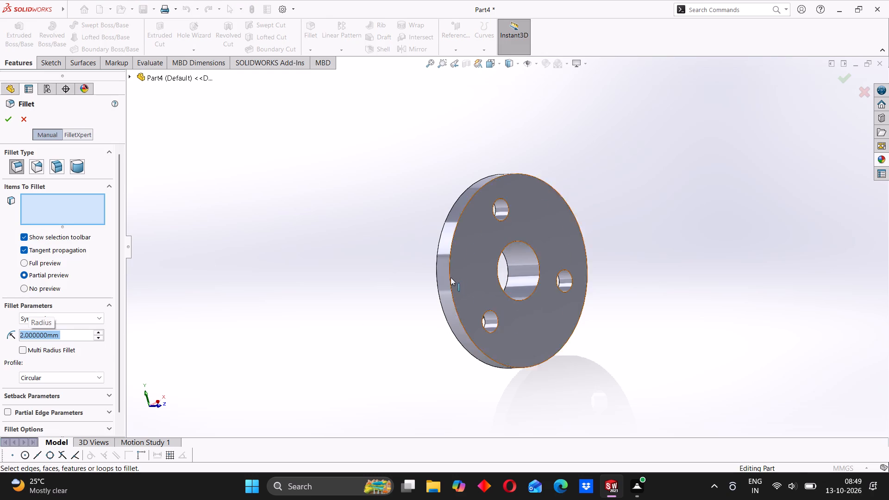
pyautogui.click(449, 284)
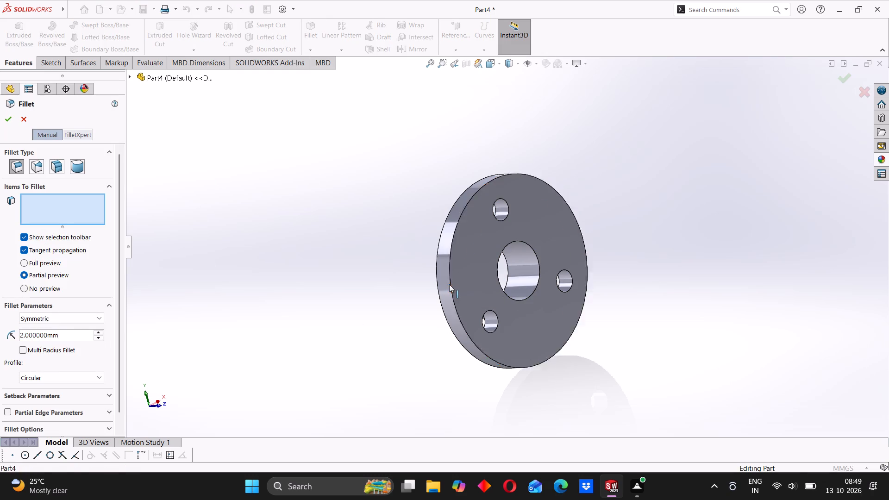
pyautogui.click(6, 118)
pyautogui.moveTo(400, 315); pyautogui.dragTo(442, 337, button='middle')
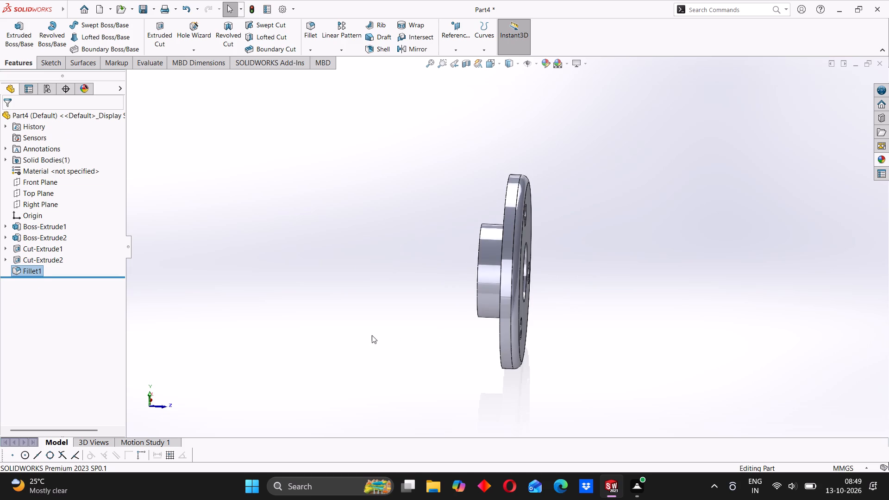
pyautogui.click(372, 335)
# Apply the standard orange colour to the whole flange body.
pyautogui.moveTo(388, 341); pyautogui.dragTo(523, 372, button='middle')
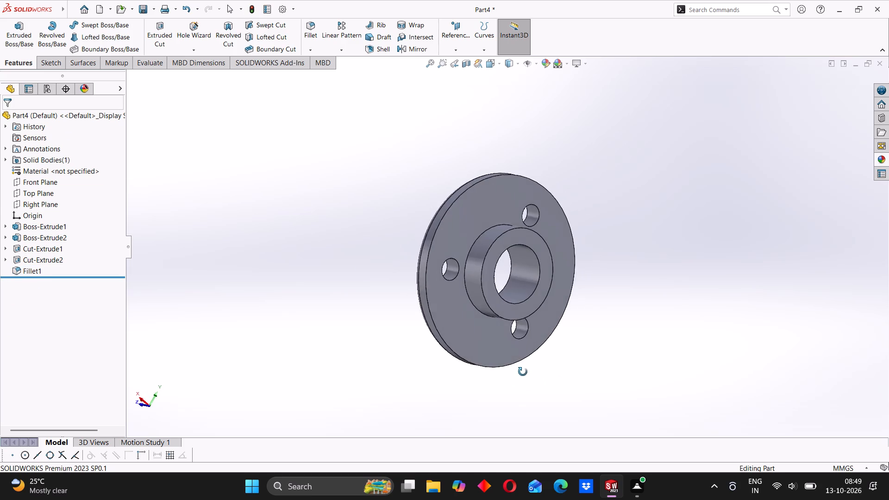
pyautogui.moveTo(523, 372); pyautogui.dragTo(492, 370, button='middle')
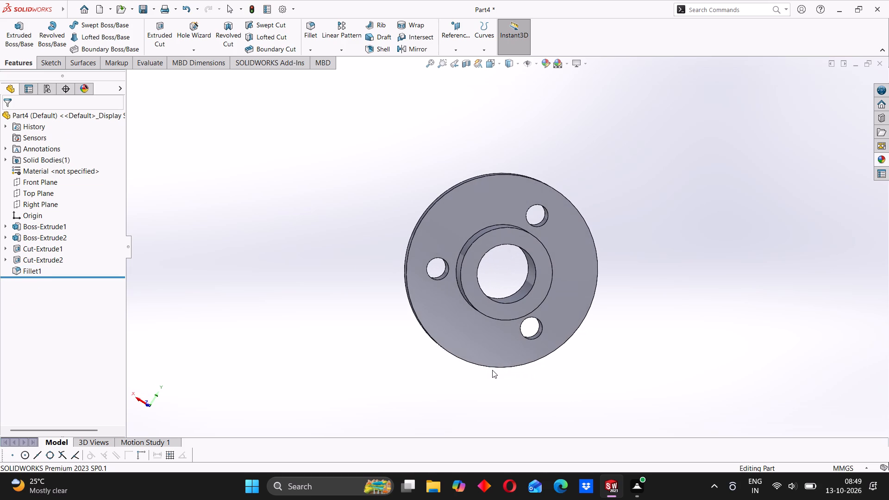
pyautogui.rightClick(553, 238)
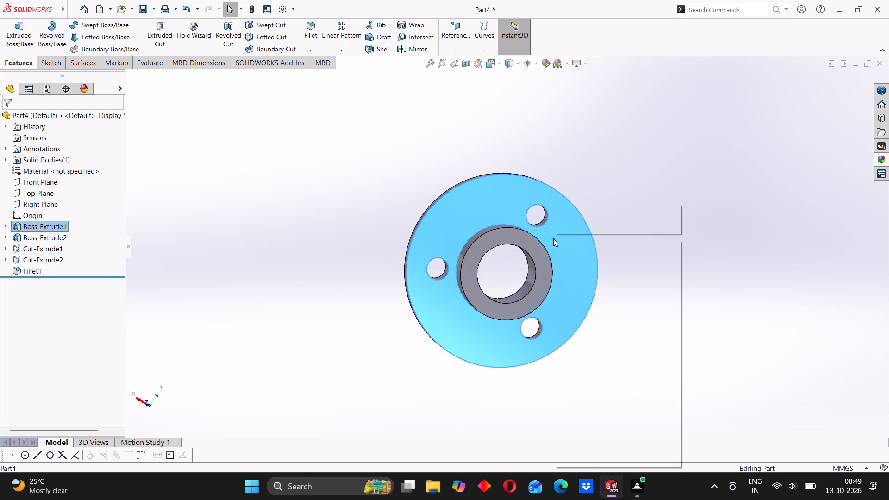
pyautogui.click(642, 212)
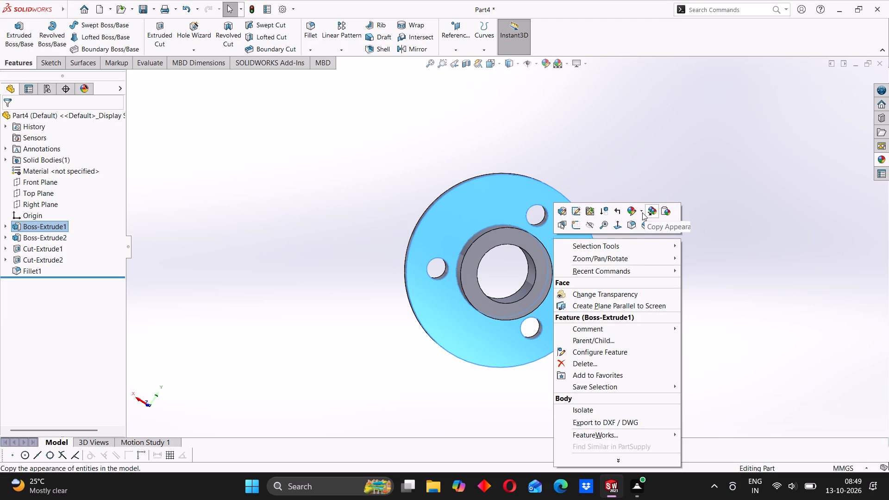
pyautogui.click(648, 250)
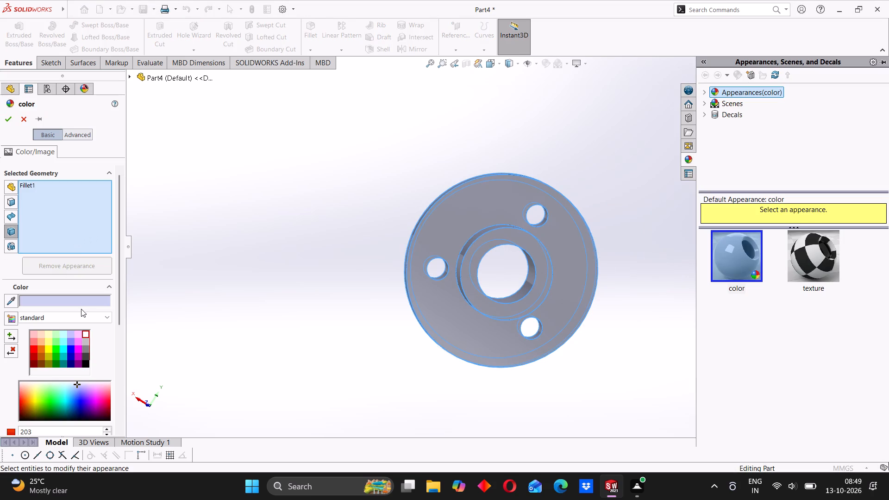
pyautogui.click(39, 351)
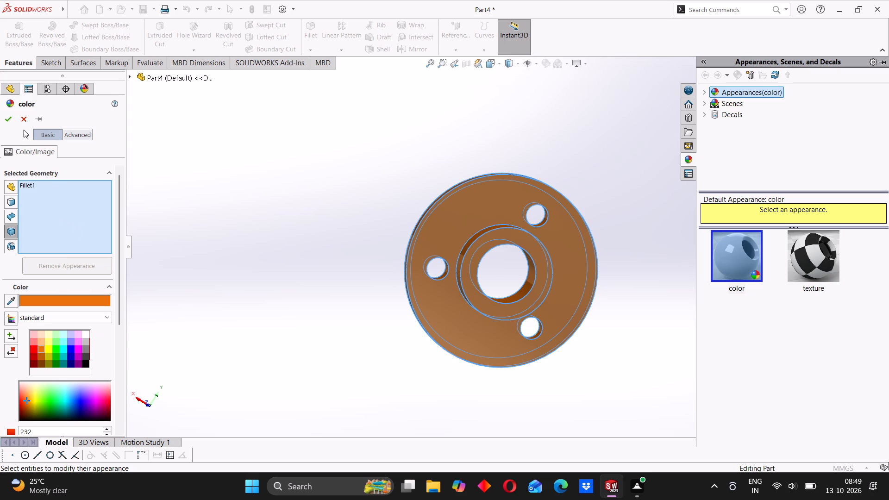
pyautogui.click(11, 121)
pyautogui.moveTo(559, 376); pyautogui.dragTo(516, 380, button='middle')
pyautogui.click(429, 369)
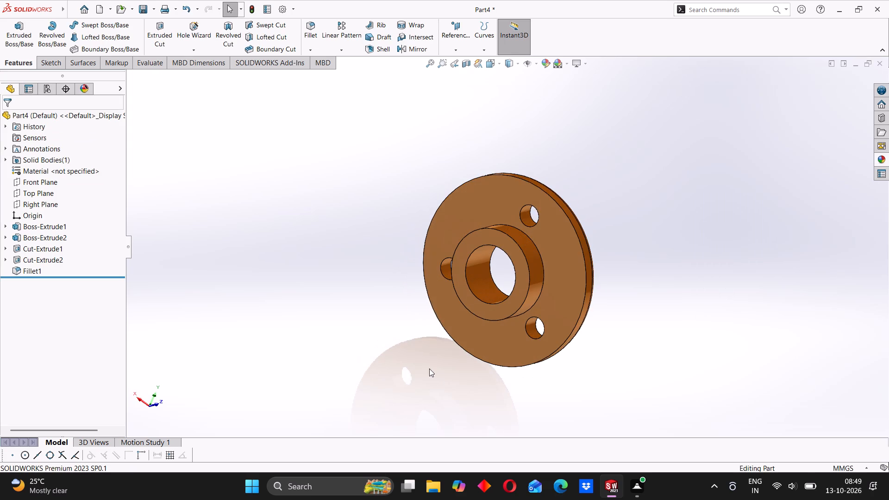
# Colour the inner faces of the central bore and the three 6 mm holes medium grey from the standard swatches.
pyautogui.moveTo(464, 317); pyautogui.dragTo(473, 336, button='middle')
pyautogui.click(482, 290)
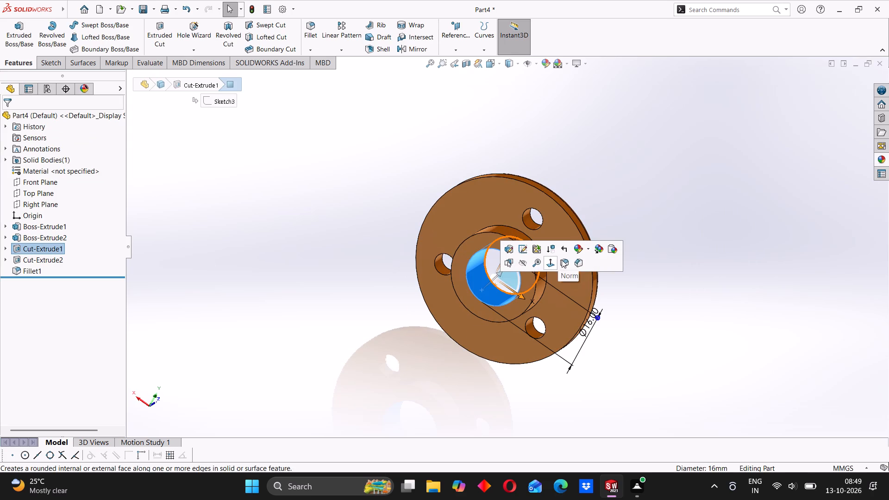
pyautogui.click(588, 249)
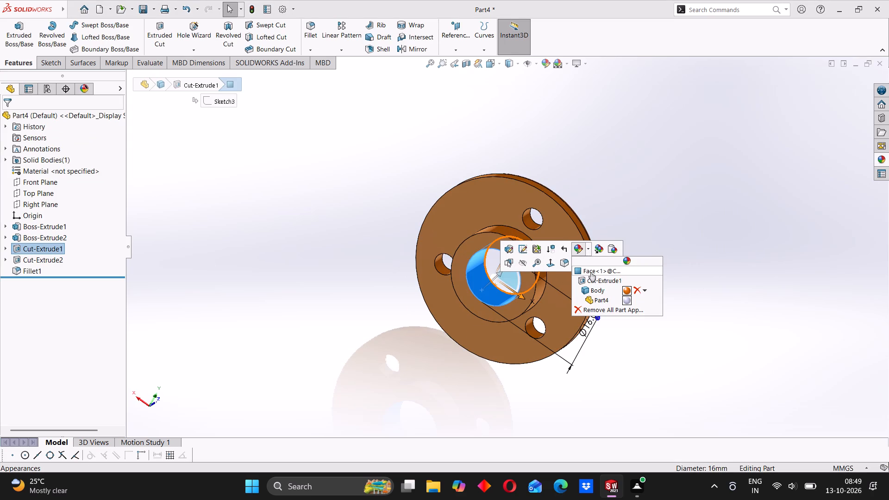
pyautogui.click(591, 272)
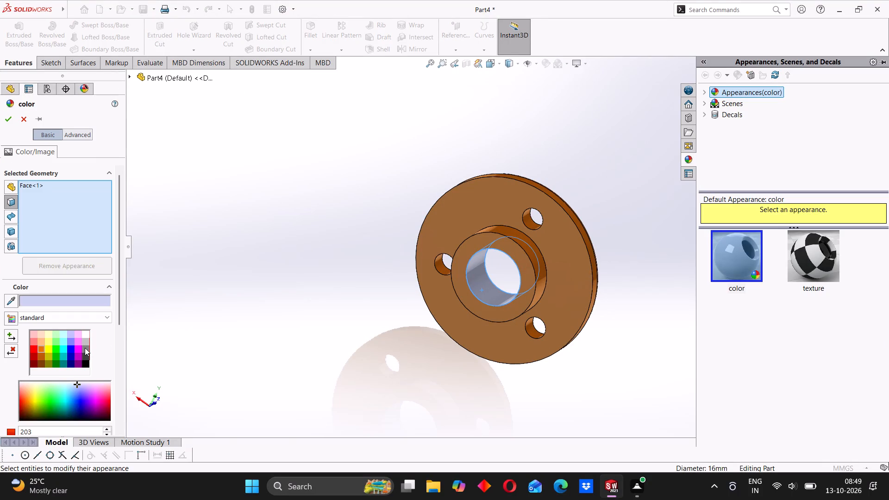
pyautogui.click(85, 348)
pyautogui.click(447, 269)
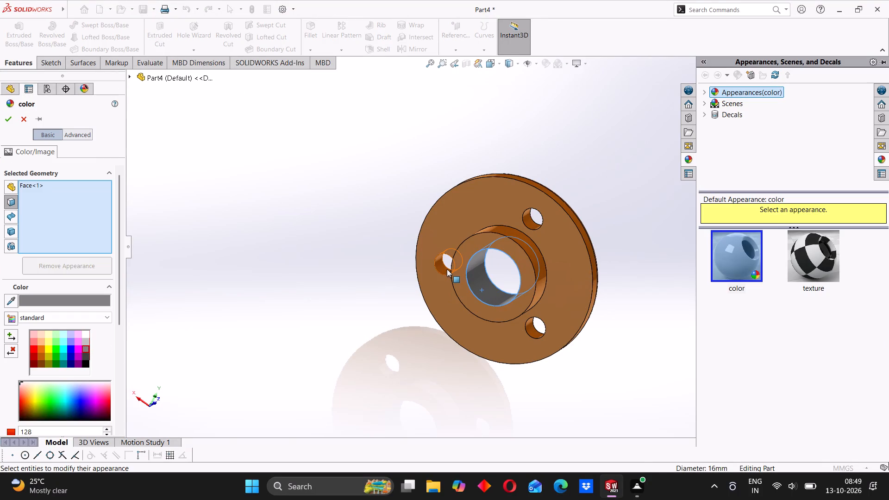
pyautogui.click(532, 223)
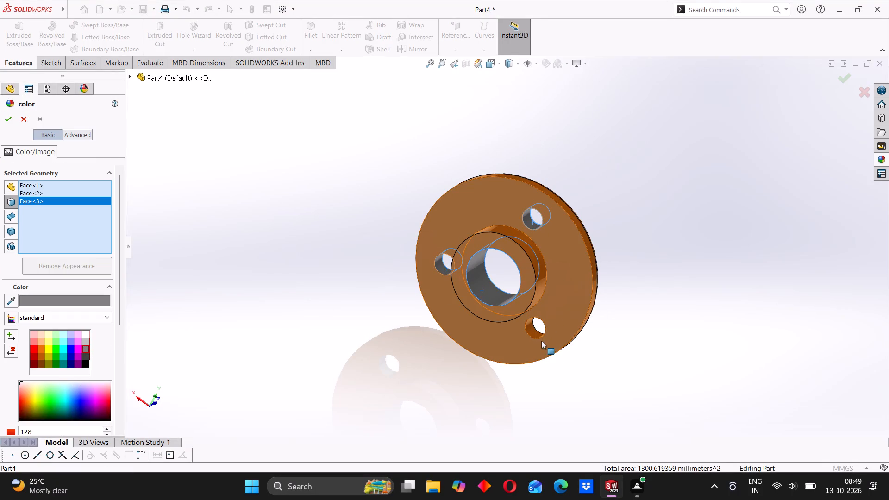
pyautogui.click(530, 328)
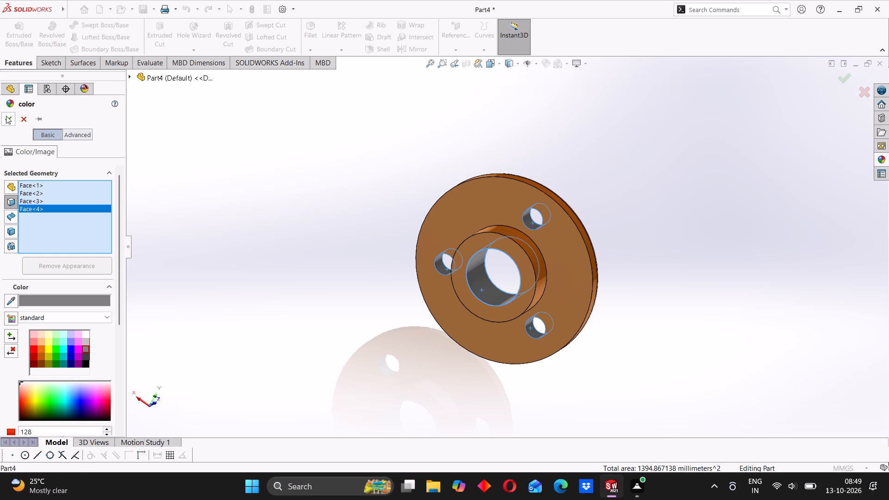
pyautogui.click(6, 116)
# Examine the coloured flange from the hub side, the rim and the filleted flat face.
pyautogui.moveTo(371, 319); pyautogui.dragTo(411, 296, button='middle')
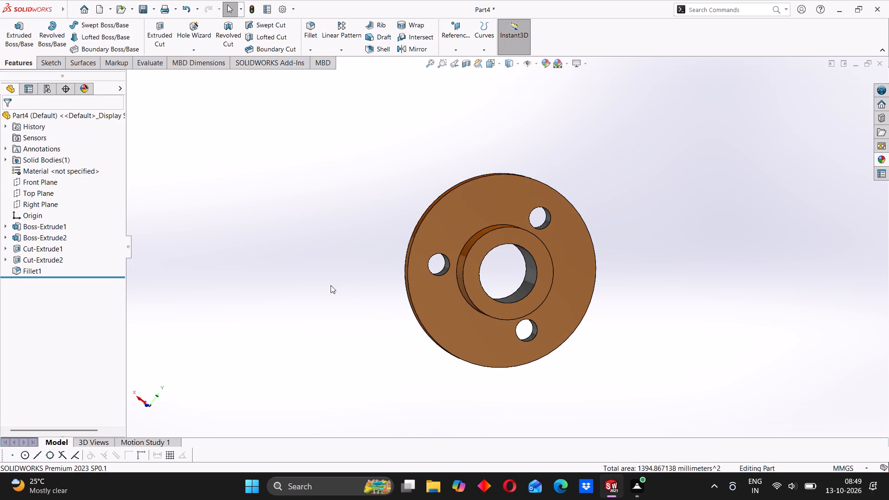
pyautogui.moveTo(369, 309); pyautogui.dragTo(349, 313, button='middle')
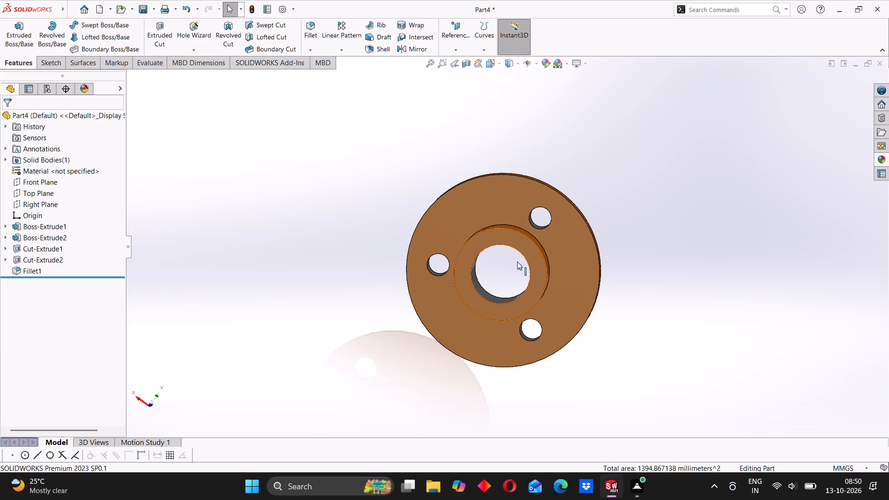
pyautogui.moveTo(435, 281); pyautogui.dragTo(495, 266, button='middle')
pyautogui.moveTo(538, 251); pyautogui.dragTo(527, 263, button='middle')
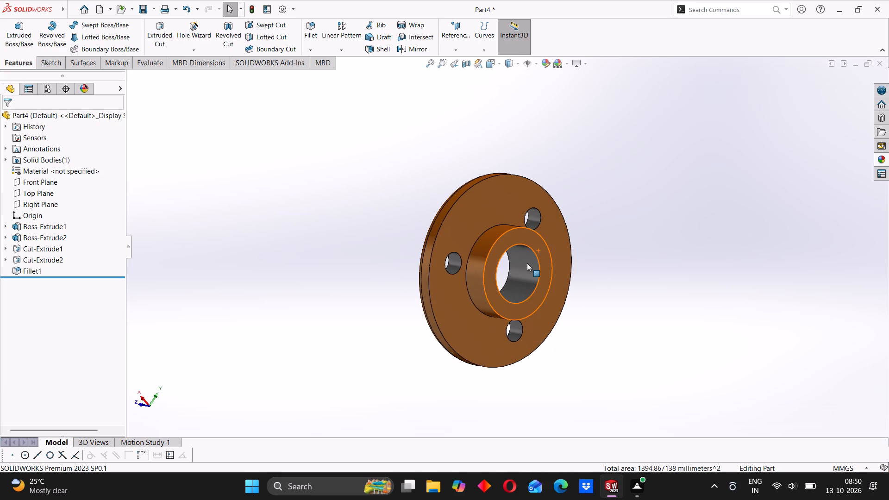
pyautogui.moveTo(570, 265); pyautogui.dragTo(486, 315, button='middle')
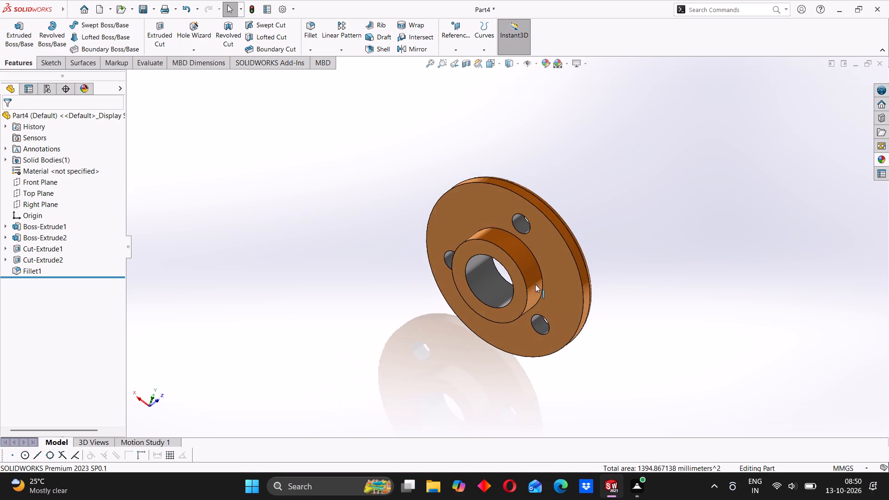
pyautogui.moveTo(585, 263); pyautogui.dragTo(564, 274, button='middle')
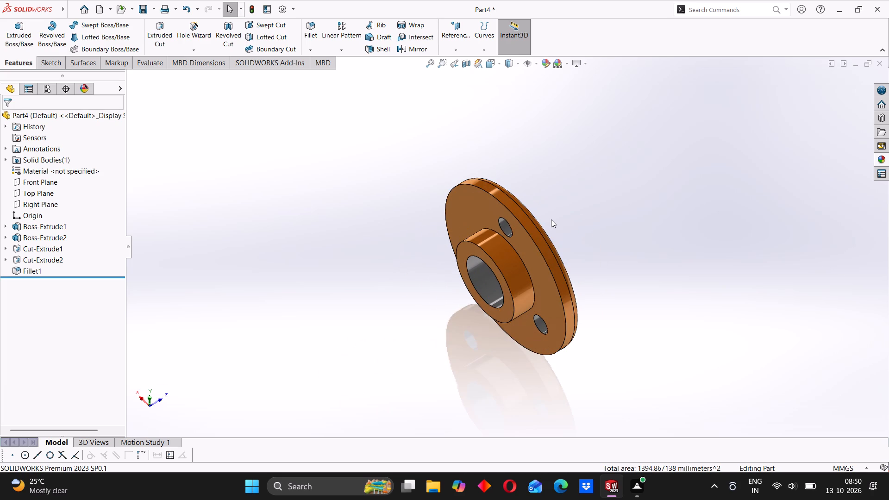
pyautogui.moveTo(549, 226); pyautogui.dragTo(531, 248, button='middle')
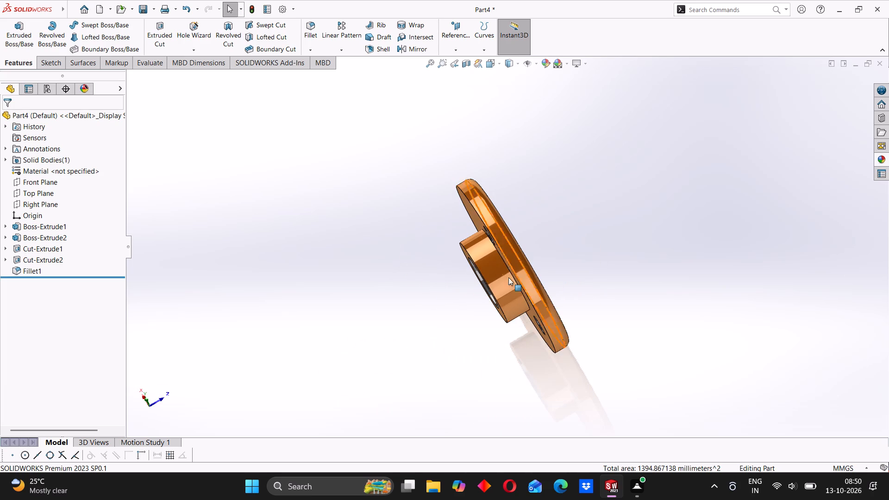
pyautogui.middleClick(437, 383)
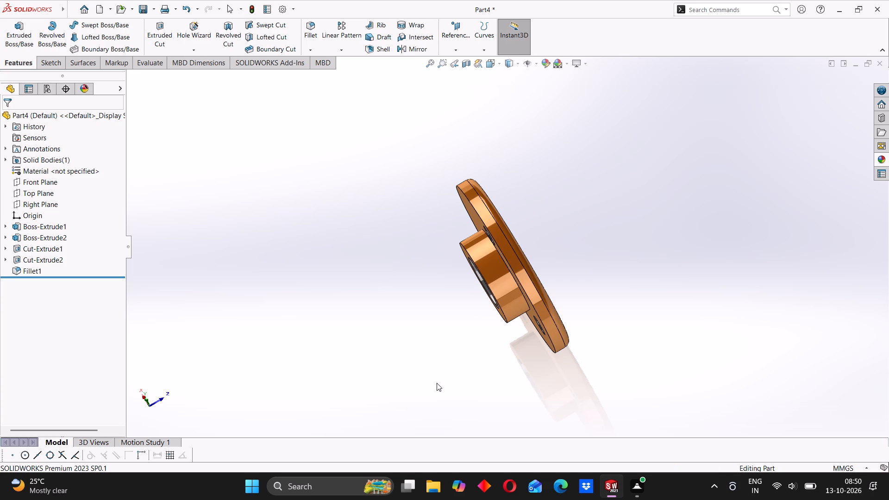
pyautogui.moveTo(465, 236); pyautogui.dragTo(494, 238, button='middle')
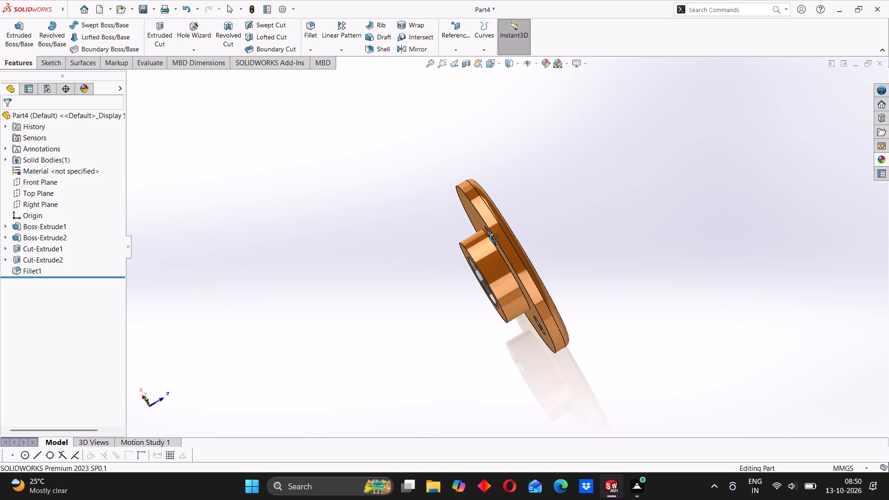
pyautogui.moveTo(494, 238); pyautogui.dragTo(541, 235, button='middle')
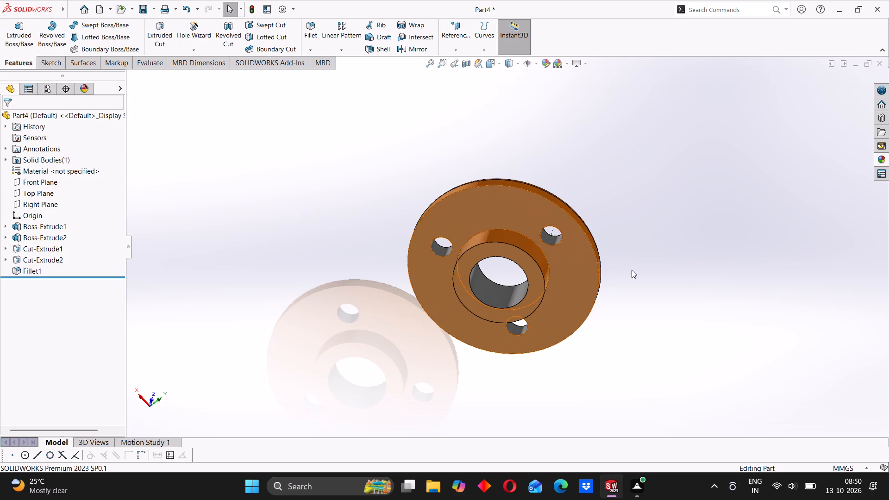
pyautogui.moveTo(575, 270); pyautogui.dragTo(463, 243, button='middle')
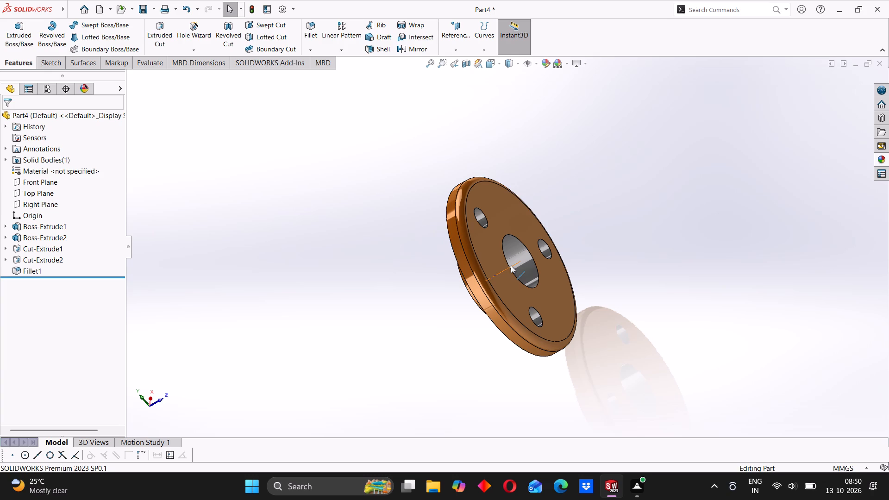
# Examine the finished flange's hub, central bore, three holes, rim and faces from several angles.
pyautogui.moveTo(605, 281); pyautogui.dragTo(388, 269, button='middle')
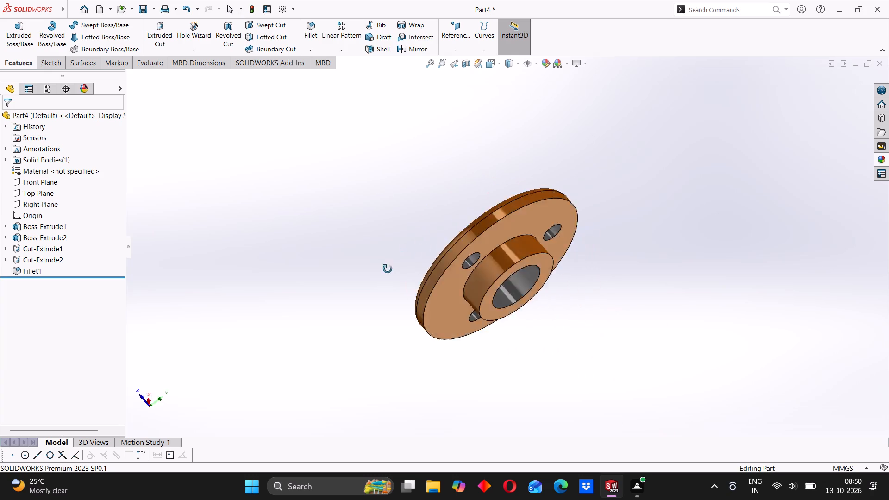
pyautogui.moveTo(388, 269); pyautogui.dragTo(519, 289, button='middle')
pyautogui.moveTo(566, 344); pyautogui.dragTo(571, 174, button='middle')
pyautogui.moveTo(457, 294); pyautogui.dragTo(486, 184, button='middle')
pyautogui.moveTo(414, 249); pyautogui.dragTo(368, 223, button='middle')
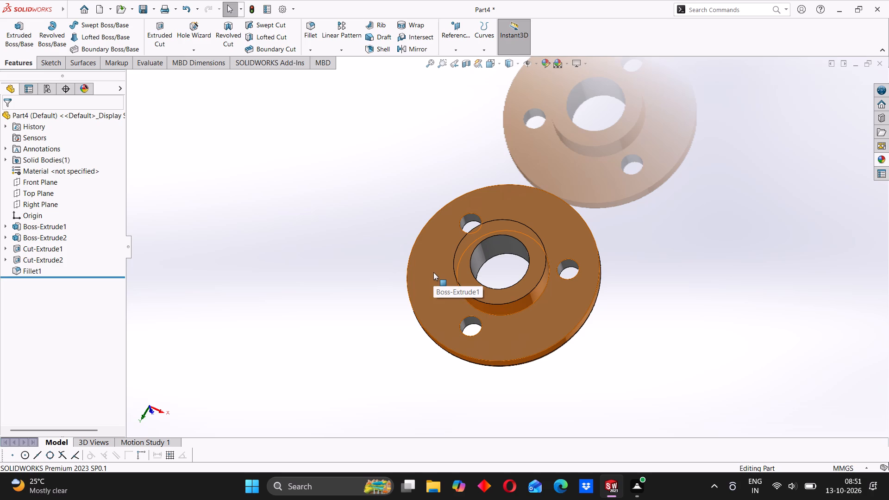
pyautogui.scroll(2, 513, 227)
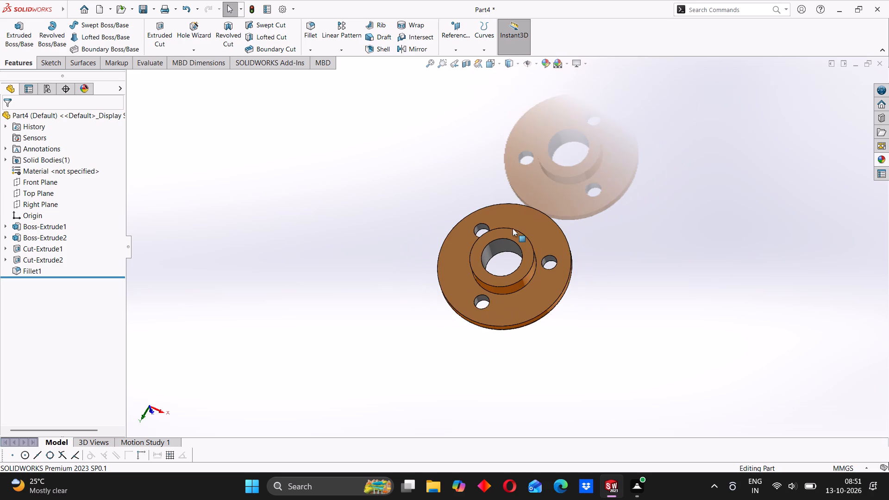
pyautogui.moveTo(543, 242); pyautogui.dragTo(524, 246, button='middle')
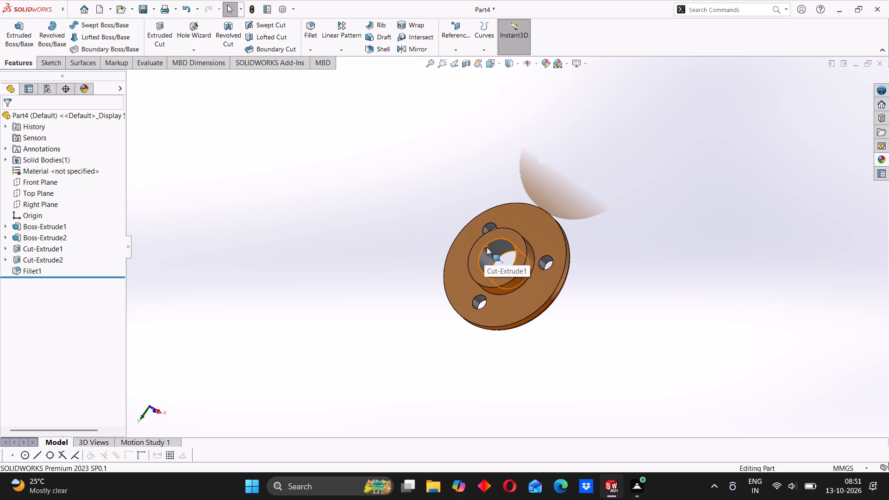
pyautogui.scroll(-2, 487, 251)
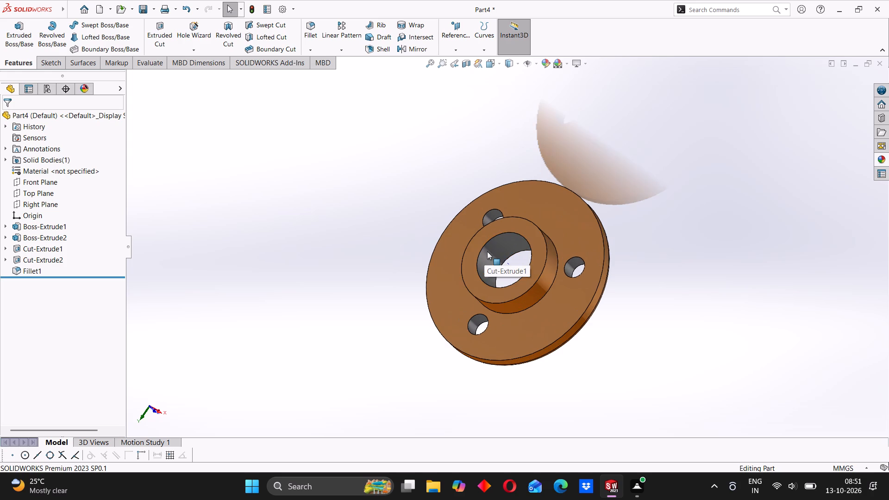
pyautogui.middleClick(488, 253)
pyautogui.scroll(3, 486, 255)
pyautogui.moveTo(519, 202); pyautogui.dragTo(532, 238, button='middle')
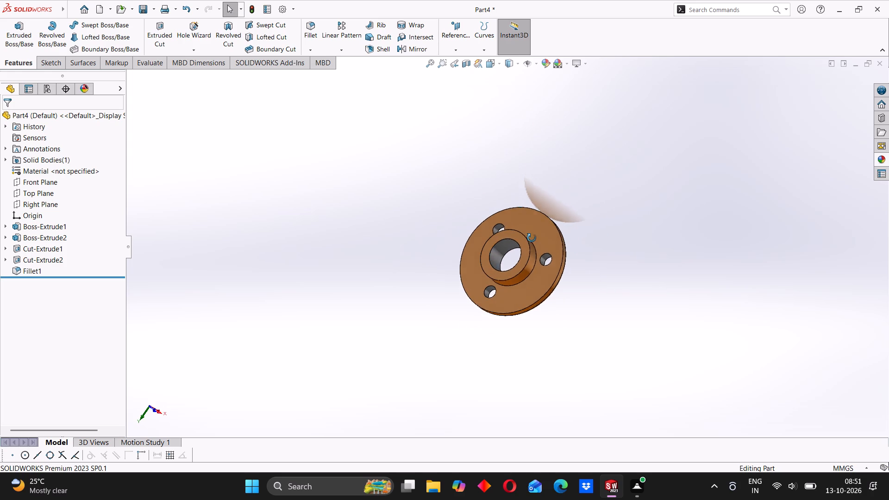
pyautogui.moveTo(532, 238); pyautogui.dragTo(535, 256, button='middle')
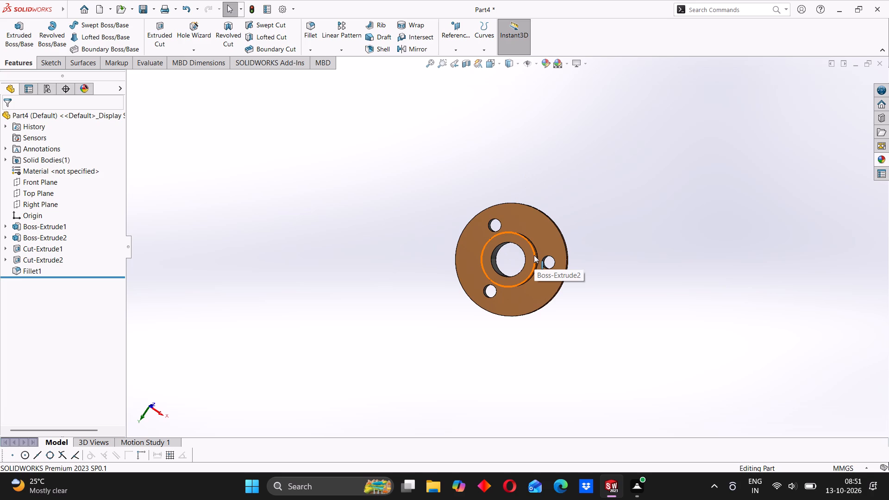
pyautogui.moveTo(579, 296); pyautogui.dragTo(565, 284, button='middle')
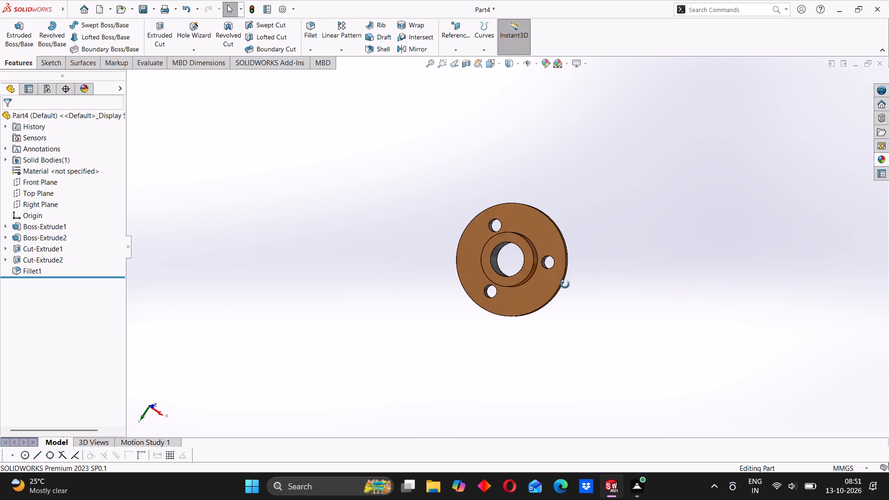
pyautogui.moveTo(565, 284); pyautogui.dragTo(593, 296, button='middle')
pyautogui.moveTo(539, 278); pyautogui.dragTo(496, 275, button='middle')
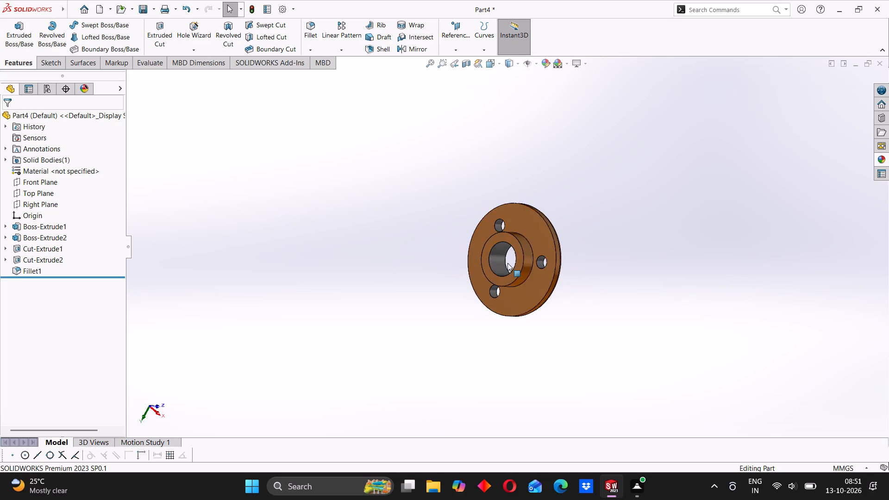
pyautogui.moveTo(546, 253); pyautogui.dragTo(512, 271, button='middle')
pyautogui.scroll(-5, 505, 260)
pyautogui.moveTo(484, 269); pyautogui.dragTo(538, 230, button='middle')
pyautogui.scroll(3, 517, 241)
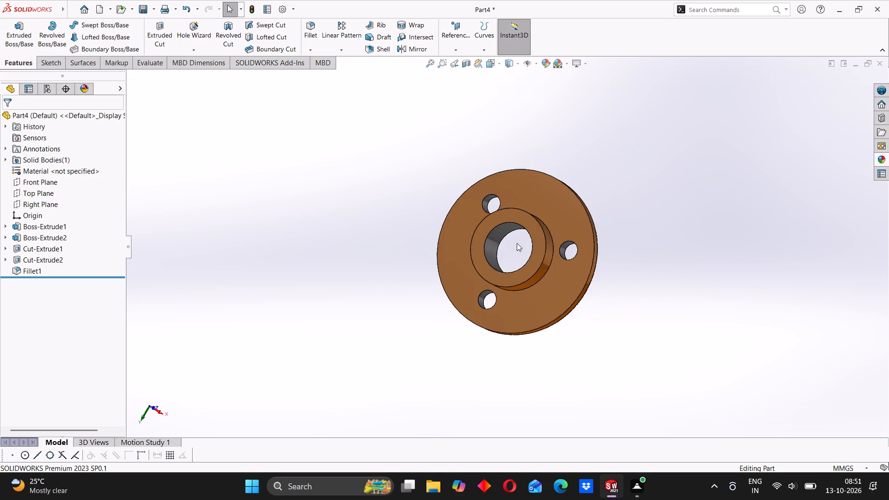
pyautogui.scroll(2, 517, 243)
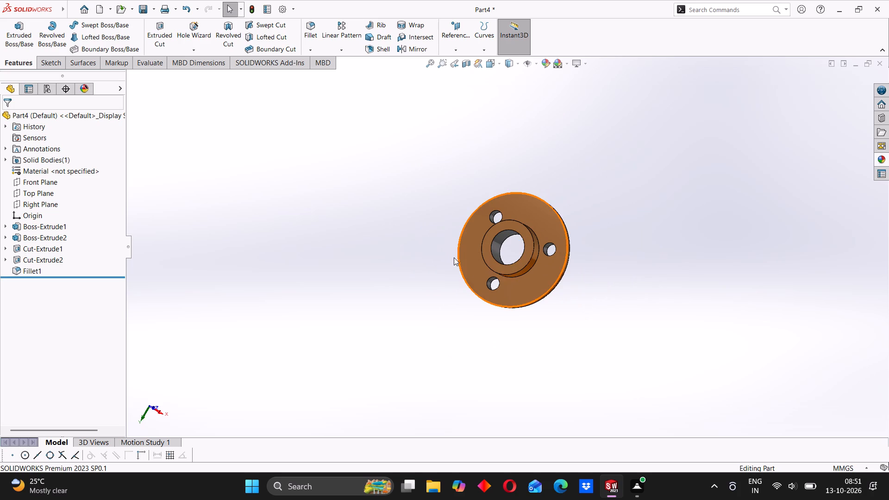
pyautogui.scroll(-1, 490, 236)
pyautogui.moveTo(562, 282); pyautogui.dragTo(543, 298, button='middle')
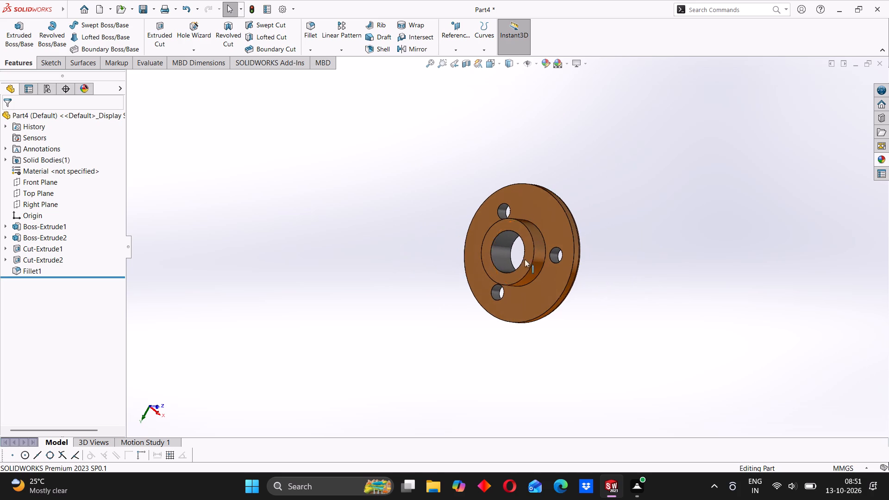
pyautogui.scroll(-2, 518, 232)
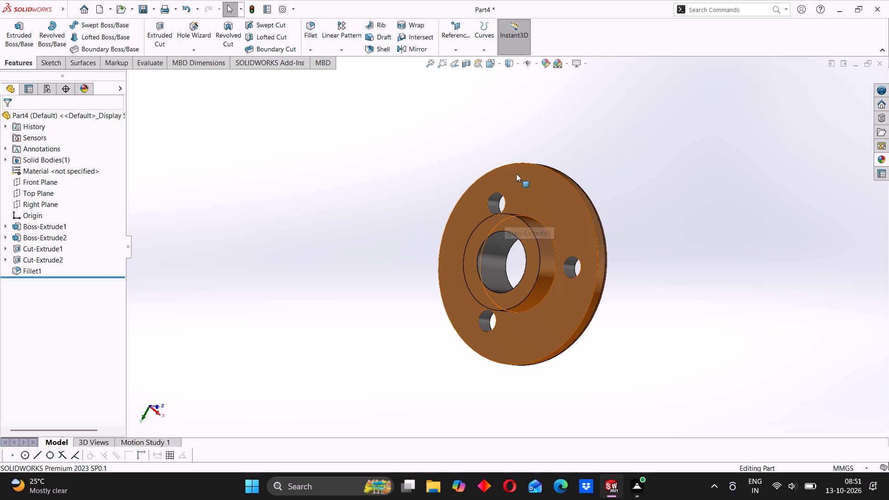
pyautogui.moveTo(581, 253); pyautogui.dragTo(521, 285, button='middle')
pyautogui.scroll(-4, 527, 245)
pyautogui.moveTo(398, 282); pyautogui.dragTo(430, 297, button='middle')
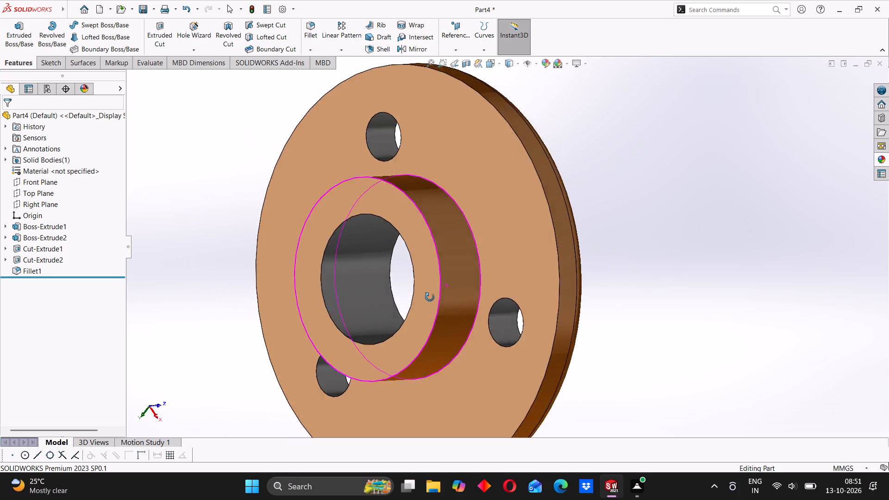
pyautogui.moveTo(430, 297); pyautogui.dragTo(428, 298, button='middle')
pyautogui.scroll(3, 428, 298)
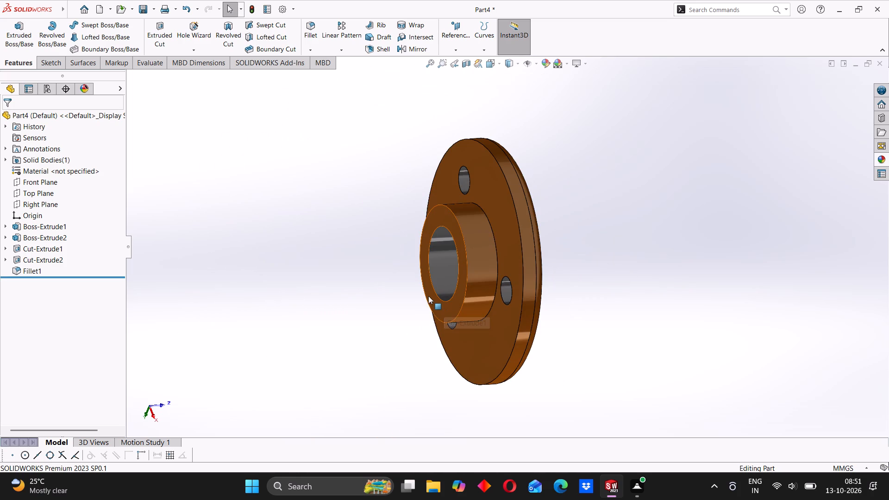
pyautogui.scroll(-2, 452, 232)
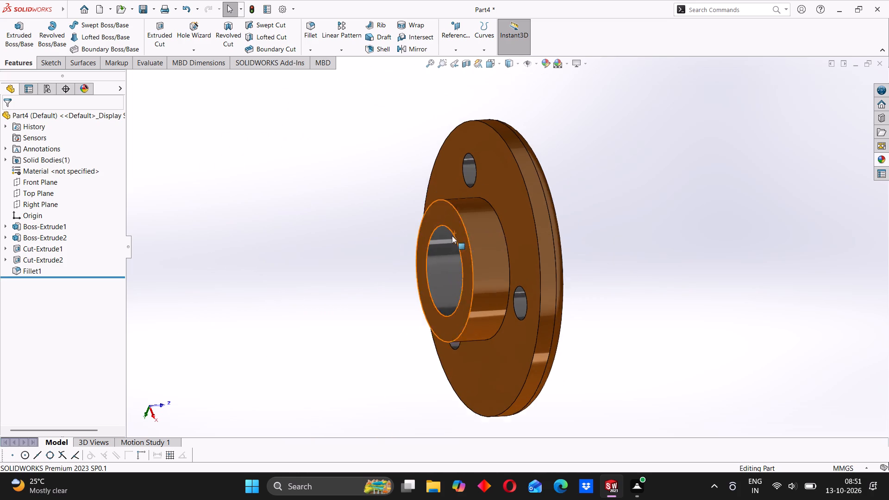
pyautogui.moveTo(437, 251); pyautogui.dragTo(447, 256, button='middle')
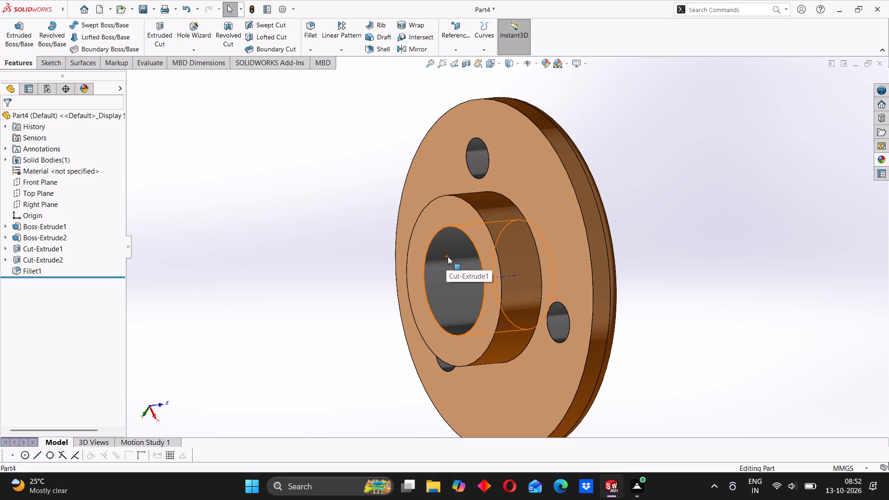
pyautogui.moveTo(591, 252); pyautogui.dragTo(593, 262, button='middle')
pyautogui.scroll(4, 615, 251)
pyautogui.moveTo(508, 274); pyautogui.dragTo(508, 273, button='middle')
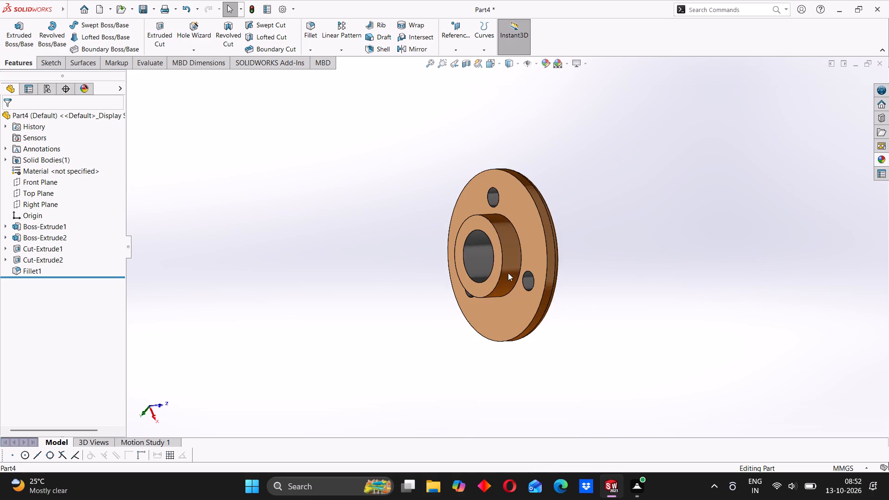
pyautogui.moveTo(508, 273); pyautogui.dragTo(557, 291, button='middle')
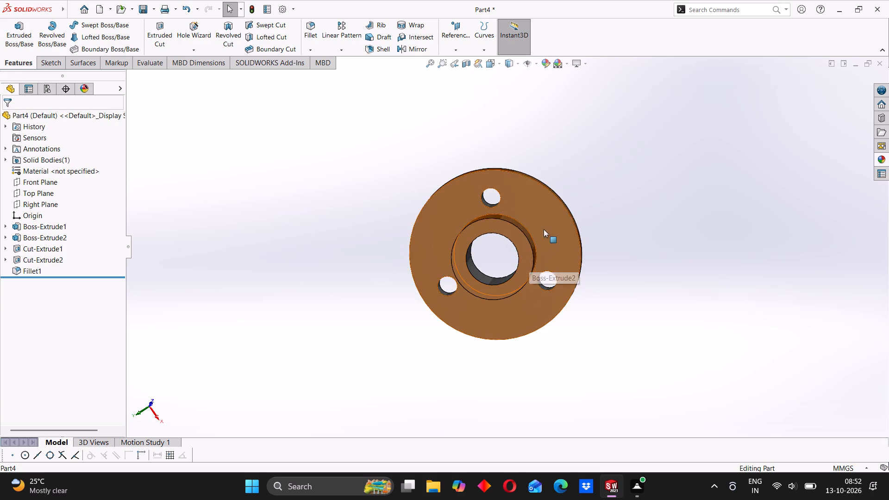
pyautogui.moveTo(544, 229); pyautogui.dragTo(505, 233, button='middle')
pyautogui.scroll(-2, 502, 205)
pyautogui.middleClick(521, 240)
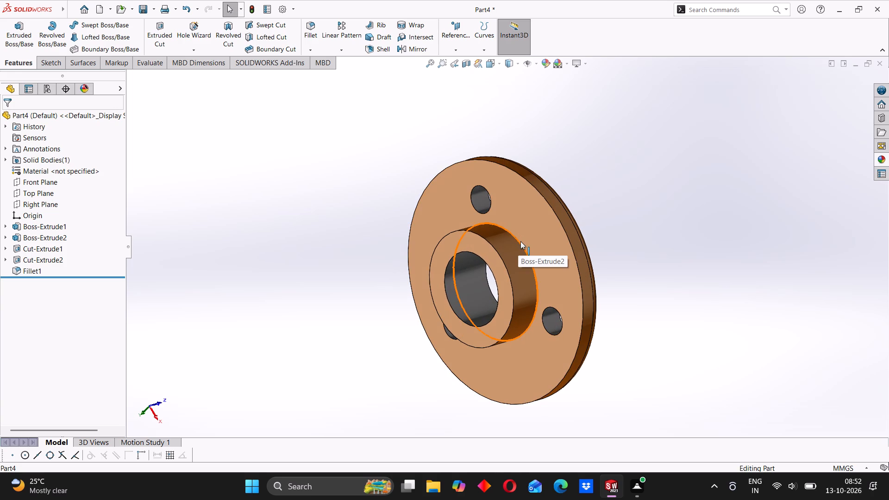
pyautogui.moveTo(540, 239); pyautogui.dragTo(531, 247, button='middle')
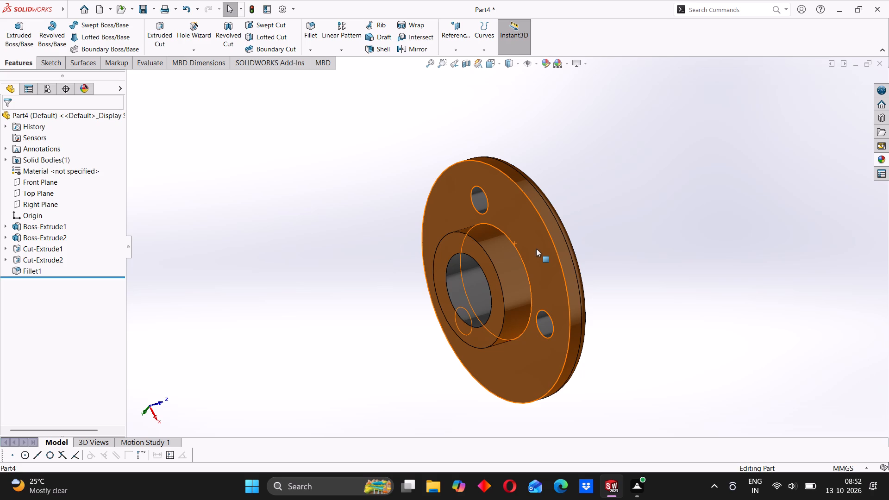
pyautogui.scroll(-1, 523, 250)
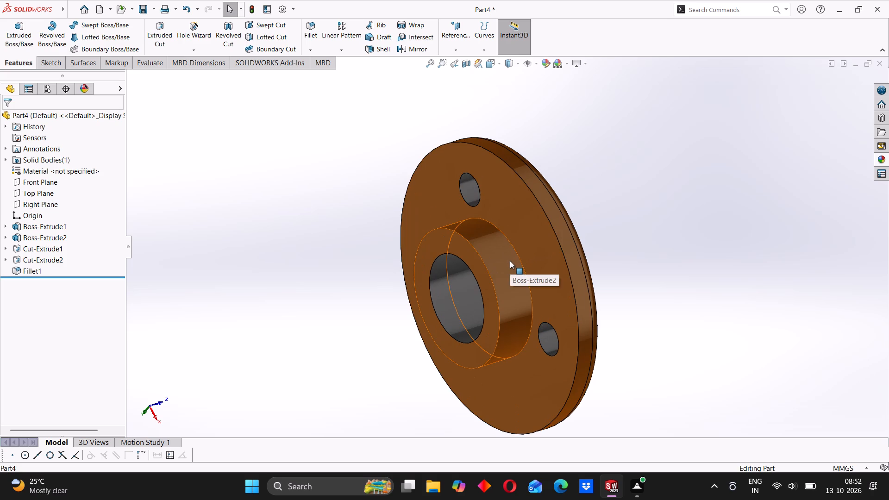
pyautogui.scroll(1, 509, 264)
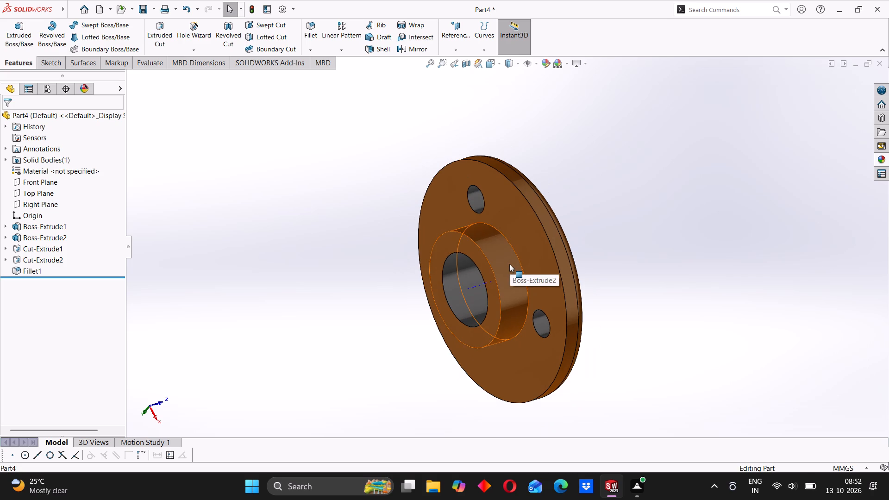
pyautogui.scroll(1, 510, 265)
pyautogui.moveTo(488, 269); pyautogui.dragTo(565, 240, button='middle')
pyautogui.moveTo(482, 327); pyautogui.dragTo(453, 304, button='middle')
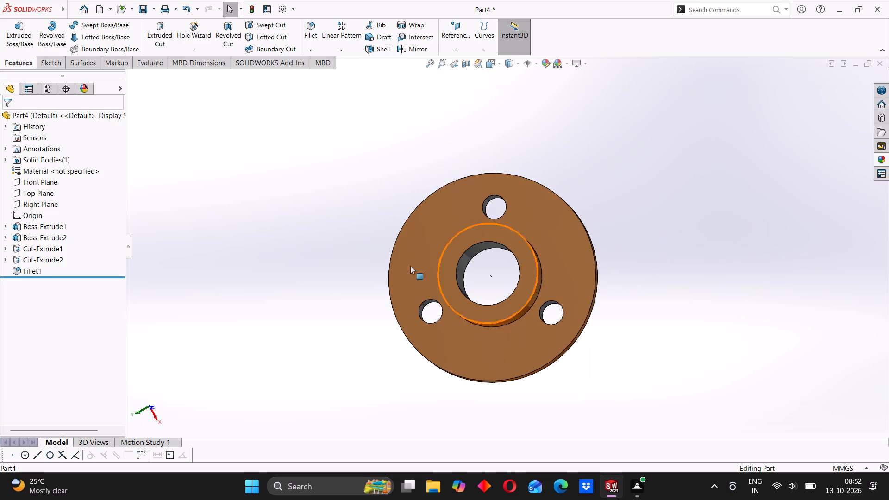
# Save the flange part as END BUSH in the ASSEMBLY 21 folder.
pyautogui.click(159, 8)
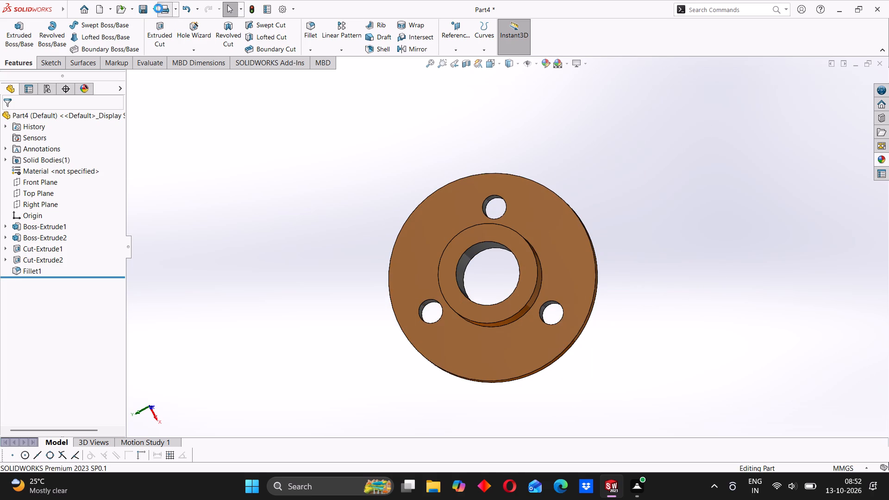
pyautogui.click(551, 102)
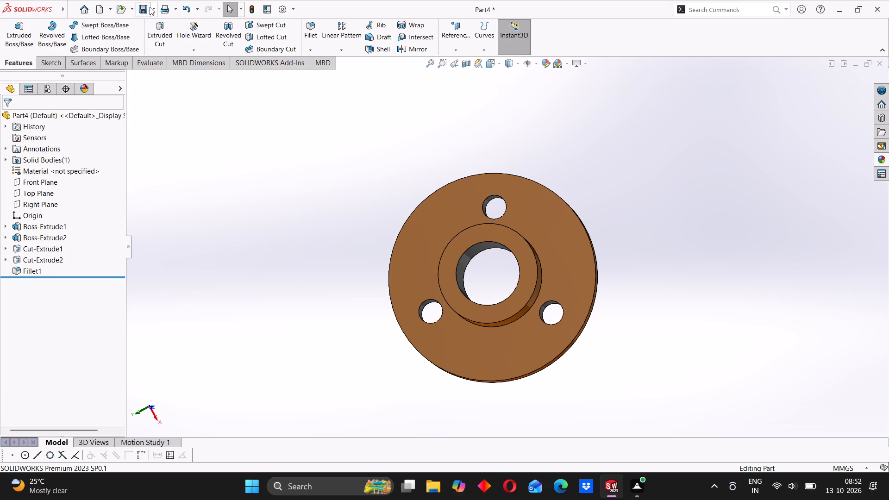
pyautogui.click(150, 7)
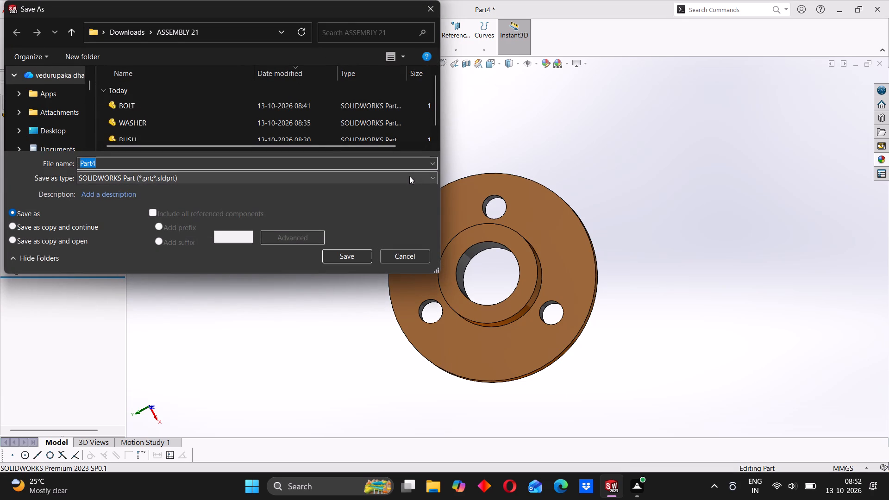
pyautogui.write('END BUSH')
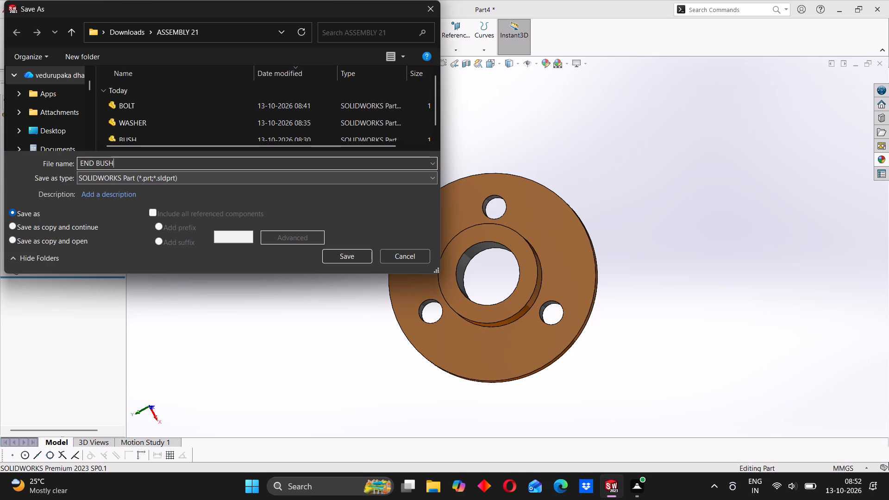
pyautogui.click(359, 263)
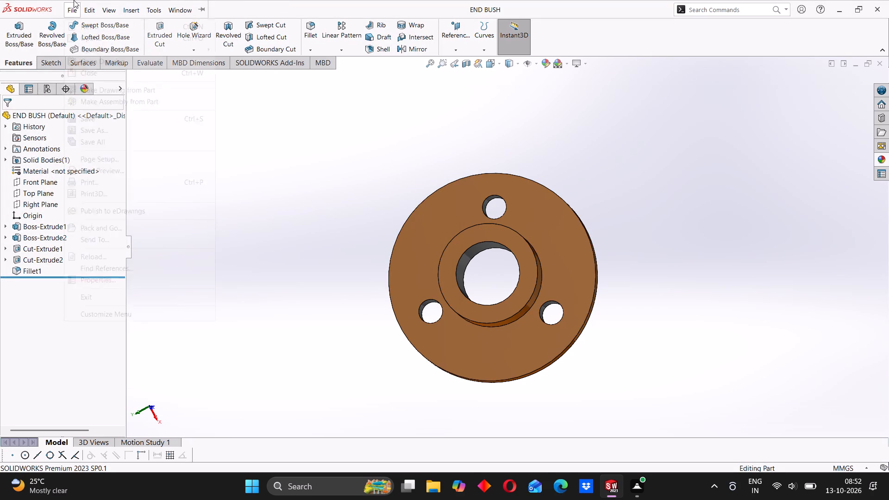
# Save a PDF copy of the part as END BUSH in the ASSEMBLY 21 folder, in Adobe Portable Document Format.
pyautogui.click(150, 5)
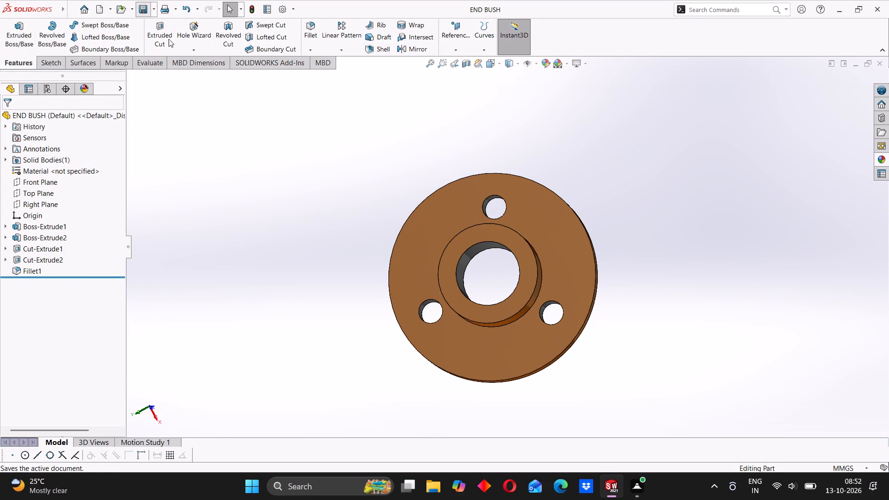
pyautogui.click(151, 9)
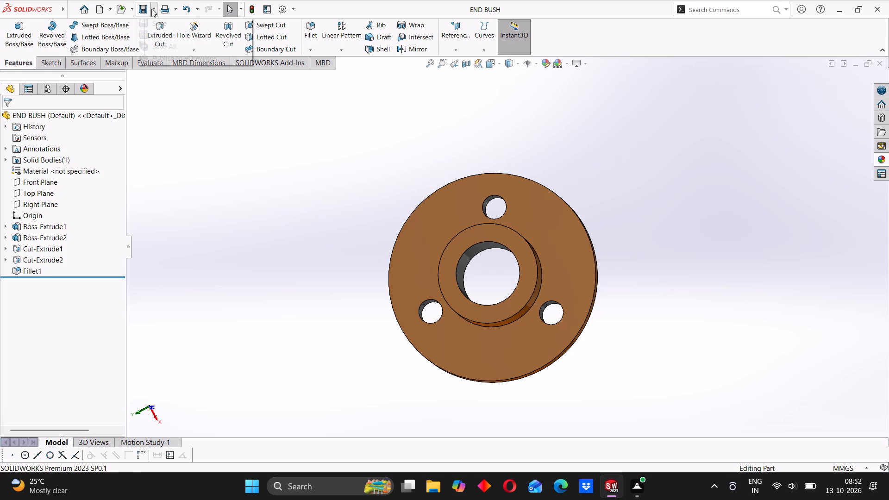
pyautogui.click(162, 34)
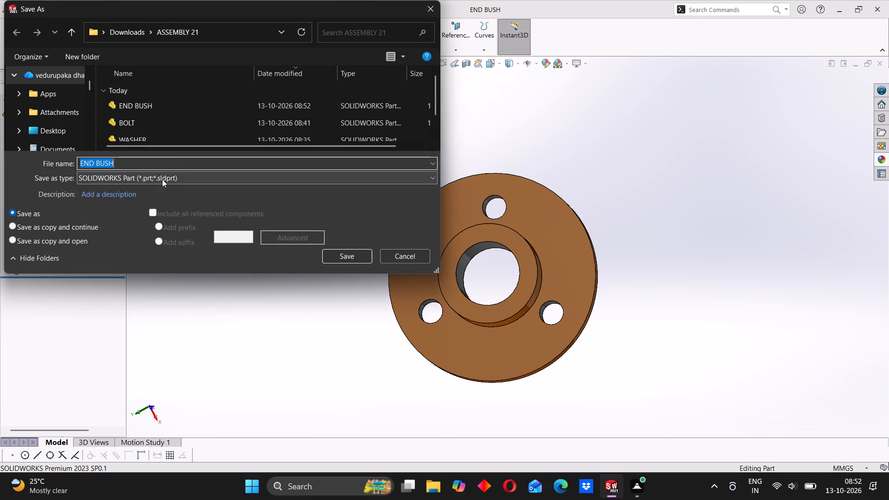
pyautogui.click(165, 177)
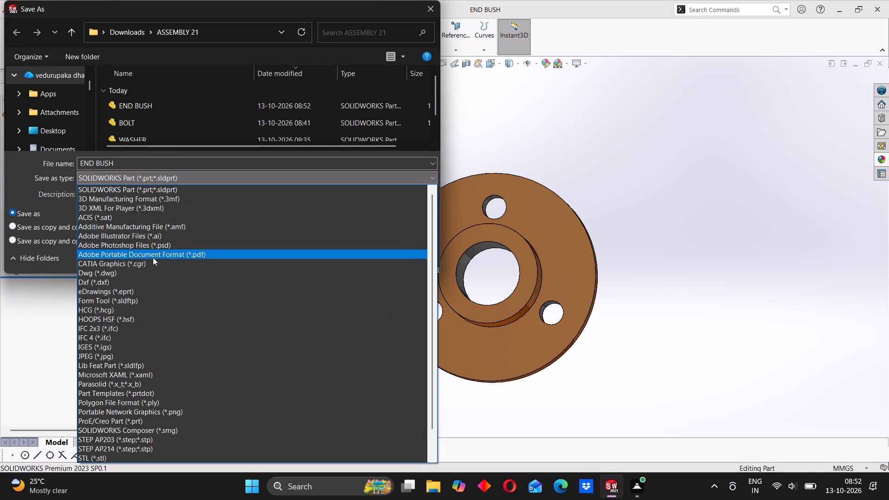
pyautogui.click(157, 256)
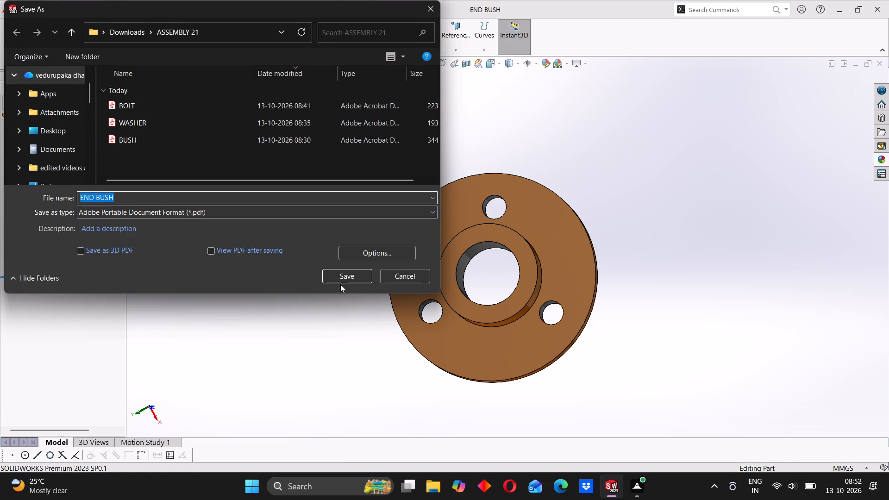
pyautogui.click(346, 278)
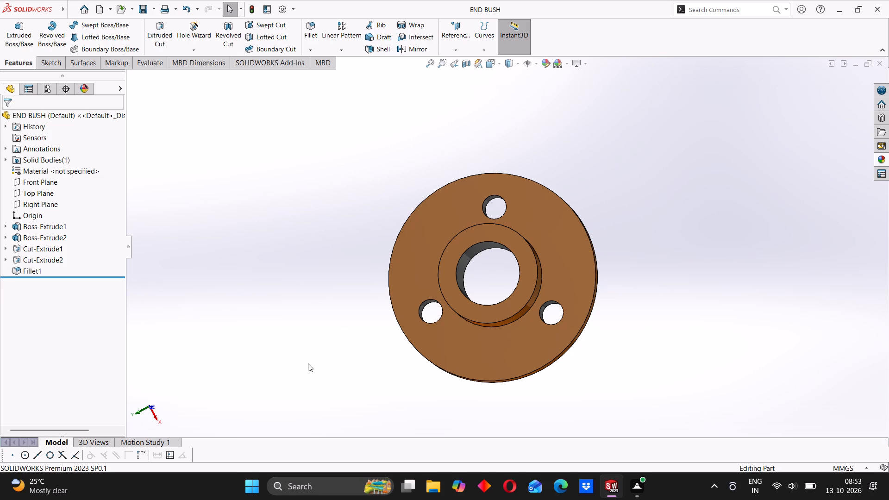
# Examine the END BUSH flange's hub, central bore, bolt holes, rim and filleted flat face from several angles.
pyautogui.scroll(-1, 308, 363)
pyautogui.moveTo(612, 240); pyautogui.dragTo(542, 266, button='middle')
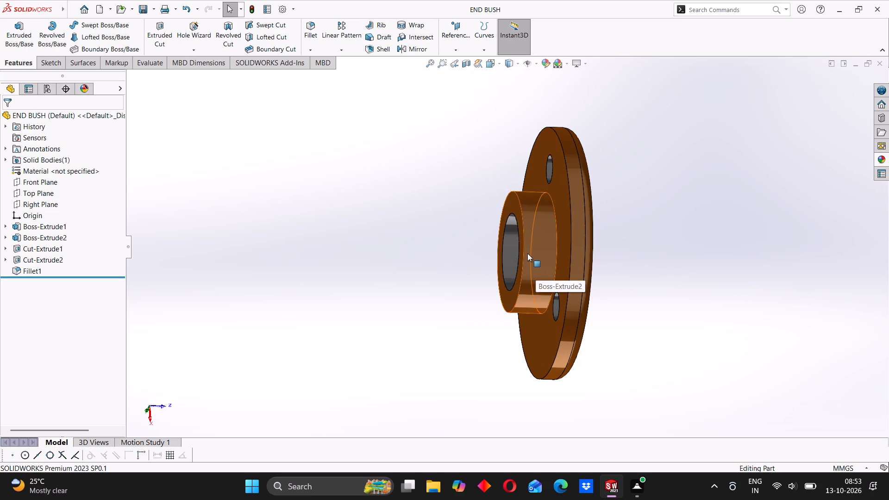
pyautogui.scroll(-2, 525, 259)
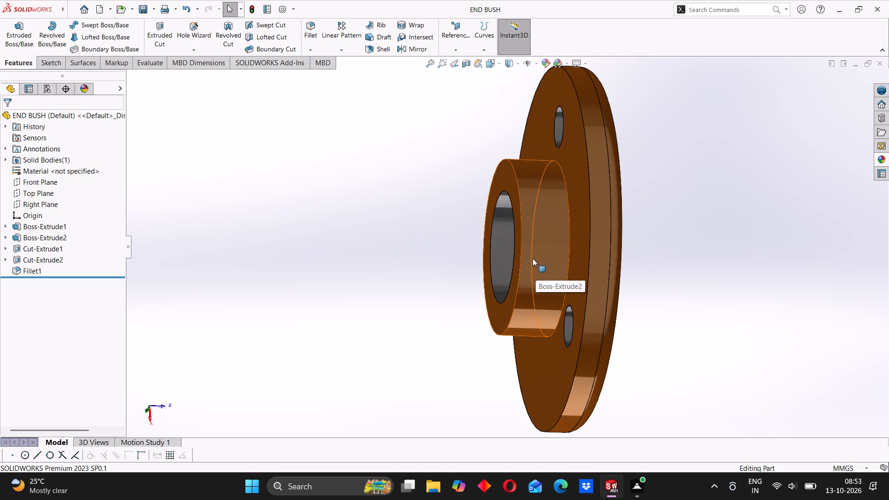
pyautogui.scroll(-3, 531, 255)
pyautogui.moveTo(495, 267); pyautogui.dragTo(537, 267, button='middle')
pyautogui.scroll(2, 538, 264)
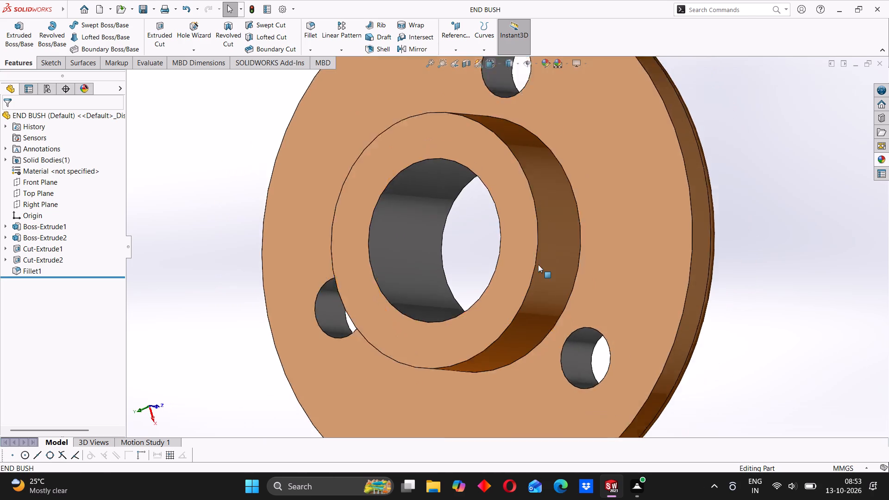
pyautogui.scroll(5, 538, 264)
pyautogui.scroll(-4, 528, 220)
pyautogui.moveTo(538, 226); pyautogui.dragTo(517, 252, button='middle')
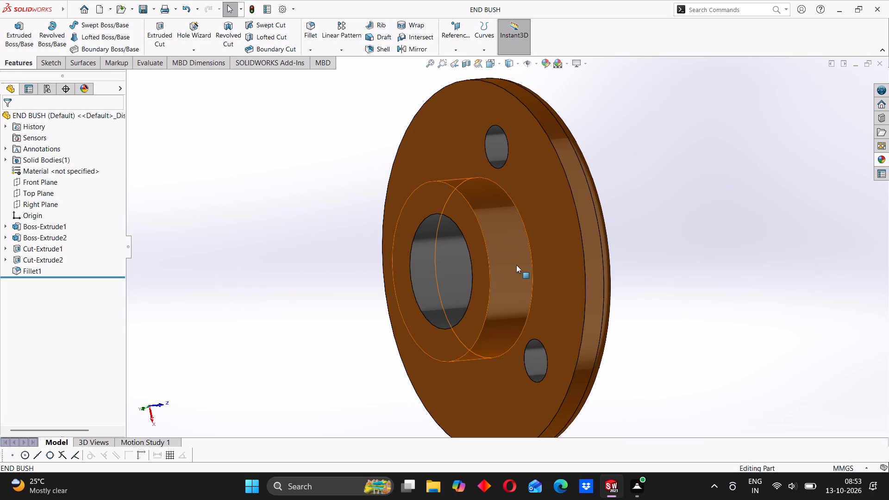
pyautogui.scroll(3, 571, 247)
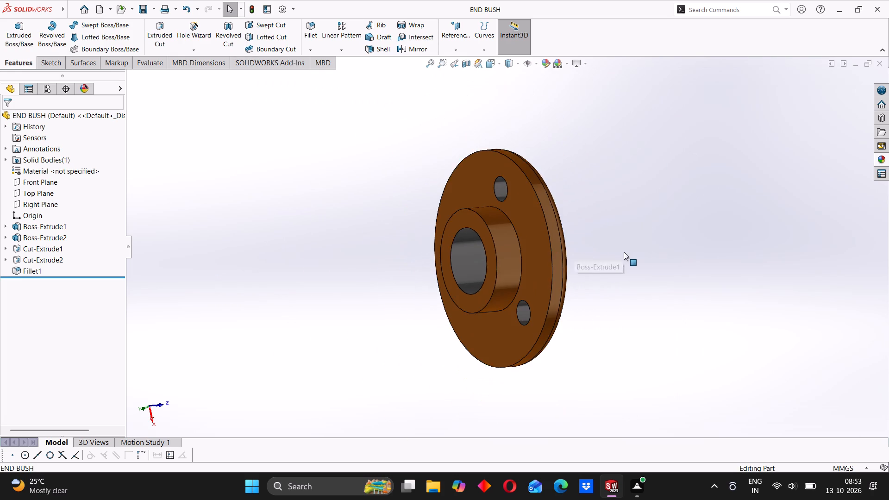
pyautogui.moveTo(624, 252); pyautogui.dragTo(620, 263, button='middle')
pyautogui.scroll(3, 461, 254)
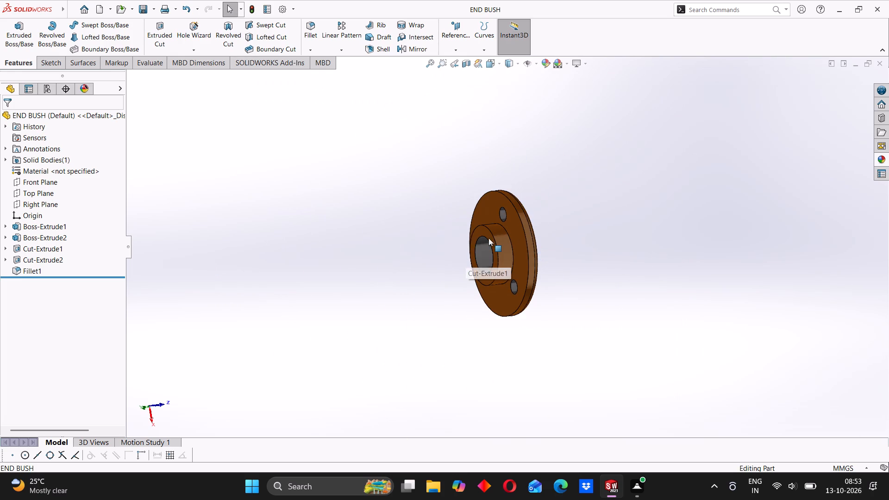
pyautogui.scroll(-1, 488, 238)
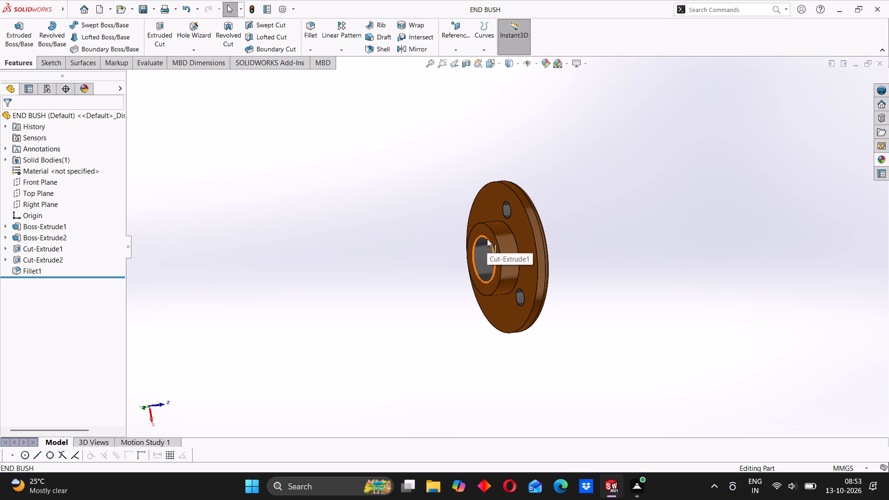
pyautogui.scroll(-4, 488, 244)
pyautogui.moveTo(466, 263); pyautogui.dragTo(431, 283, button='middle')
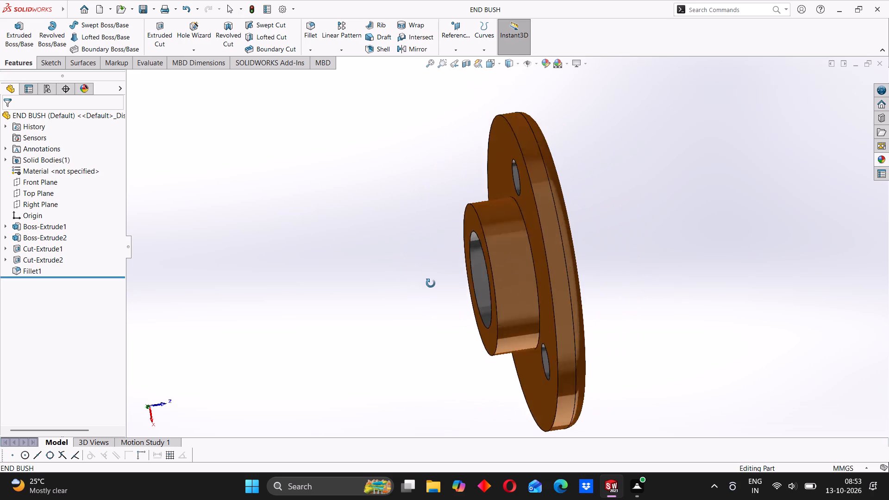
pyautogui.moveTo(431, 283); pyautogui.dragTo(467, 286, button='middle')
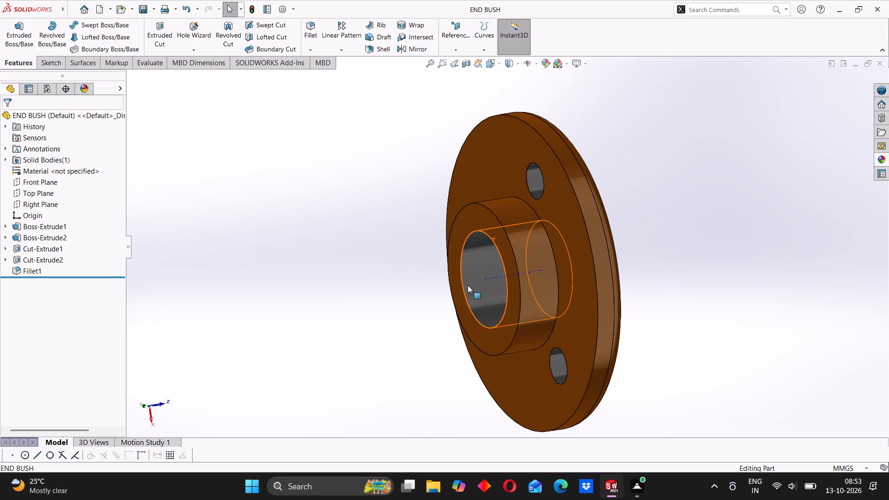
pyautogui.moveTo(618, 266); pyautogui.dragTo(583, 266, button='middle')
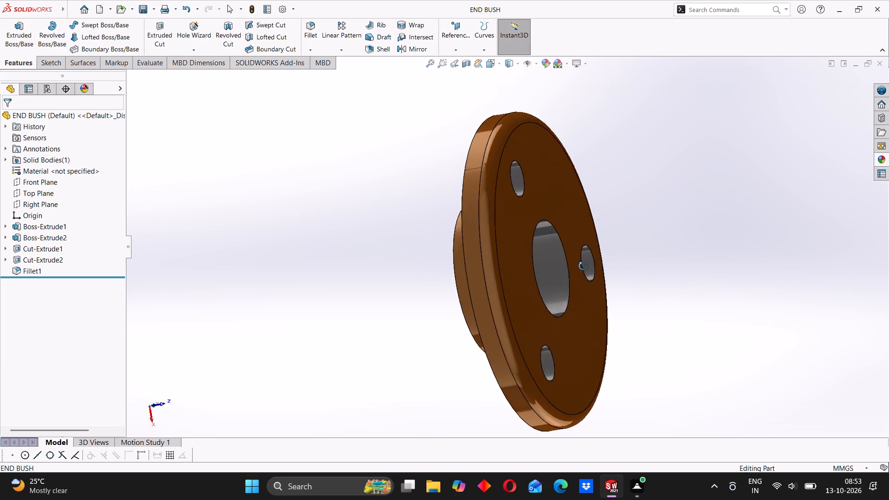
pyautogui.moveTo(583, 266); pyautogui.dragTo(643, 255, button='middle')
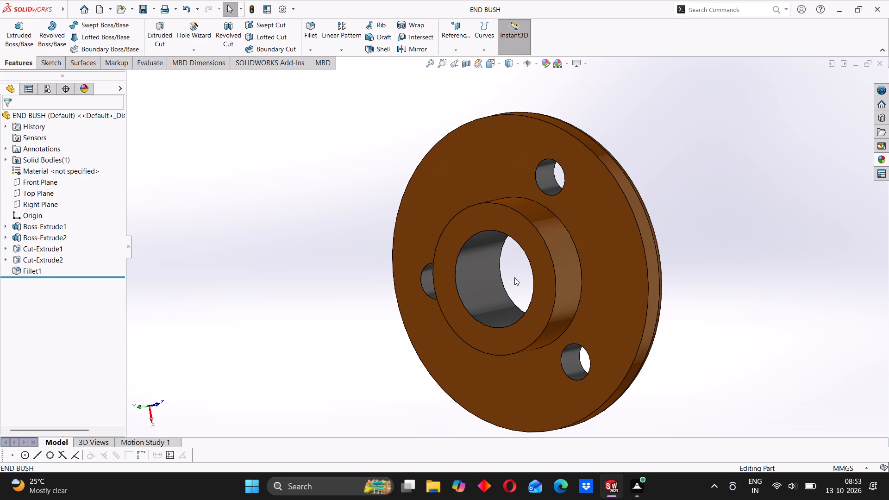
pyautogui.moveTo(639, 259); pyautogui.dragTo(440, 309, button='middle')
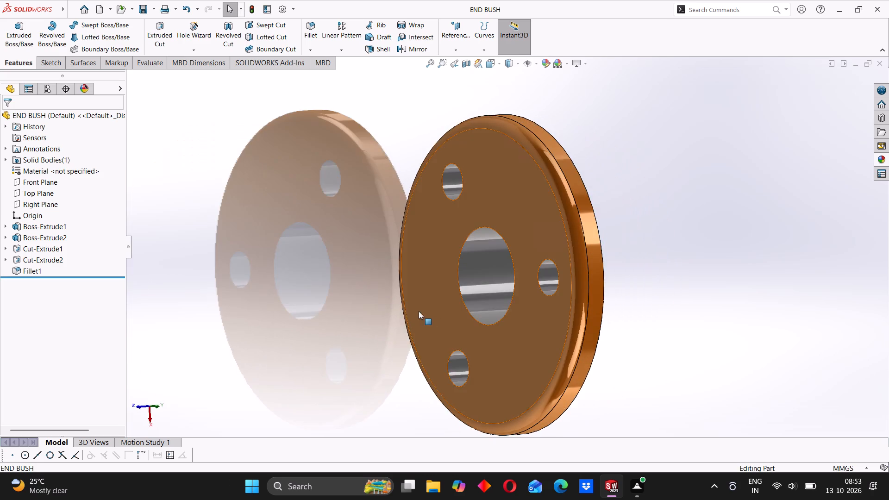
pyautogui.moveTo(418, 311); pyautogui.dragTo(621, 264, button='middle')
# Examine the END BUSH flange from the hub side, near and far, checking the bore, hub and three holes.
pyautogui.scroll(1, 517, 257)
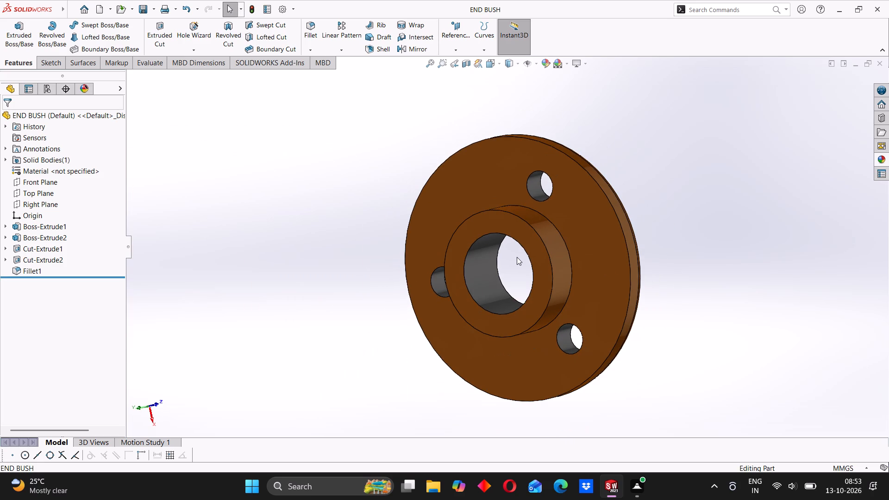
pyautogui.scroll(2, 517, 257)
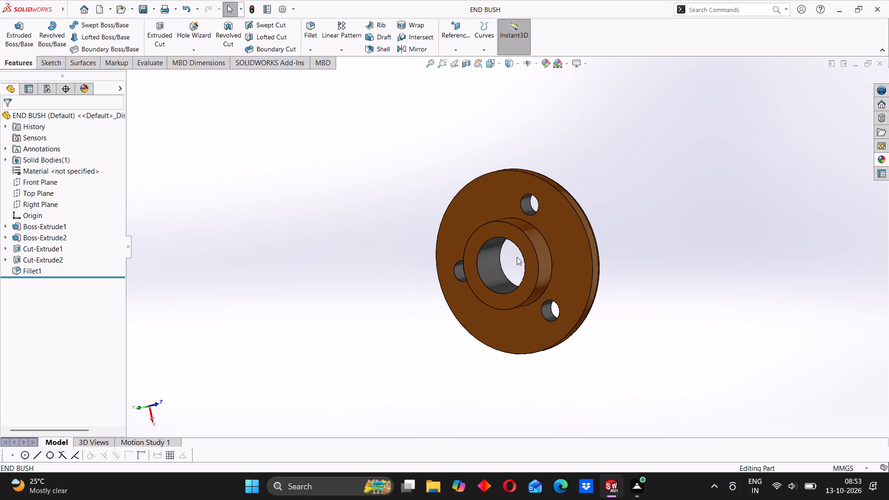
pyautogui.scroll(-1, 517, 257)
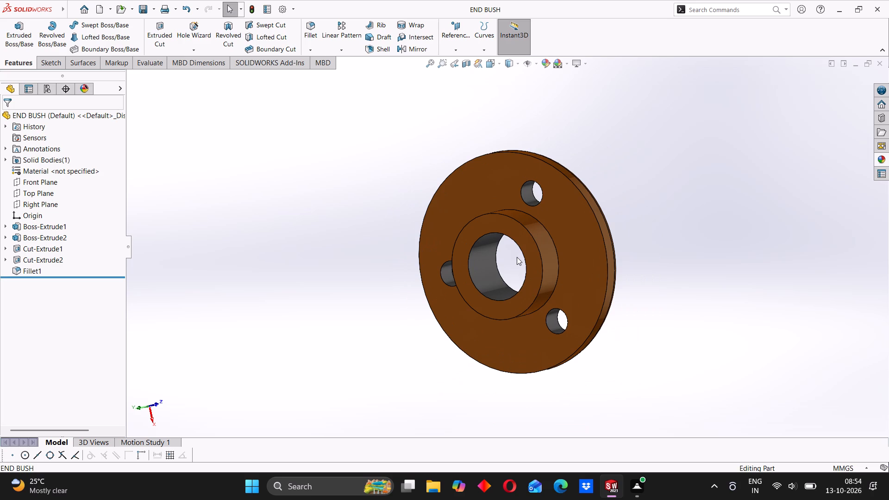
pyautogui.scroll(1, 517, 257)
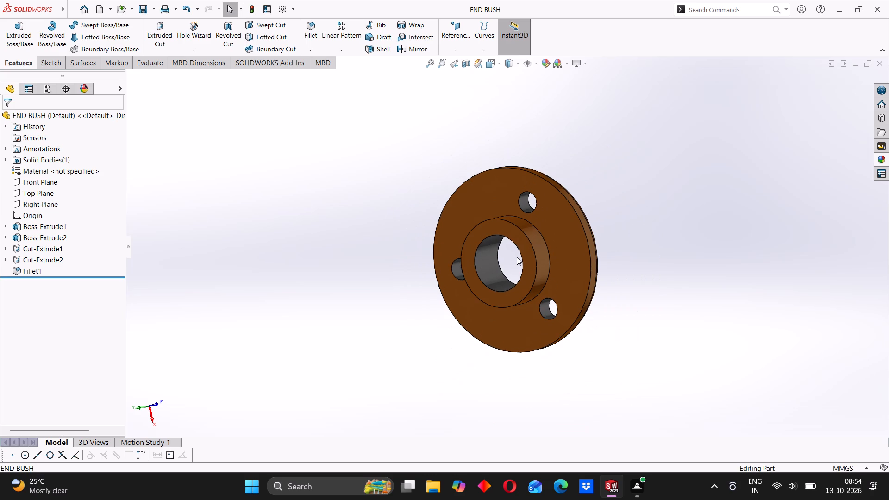
pyautogui.scroll(2, 517, 257)
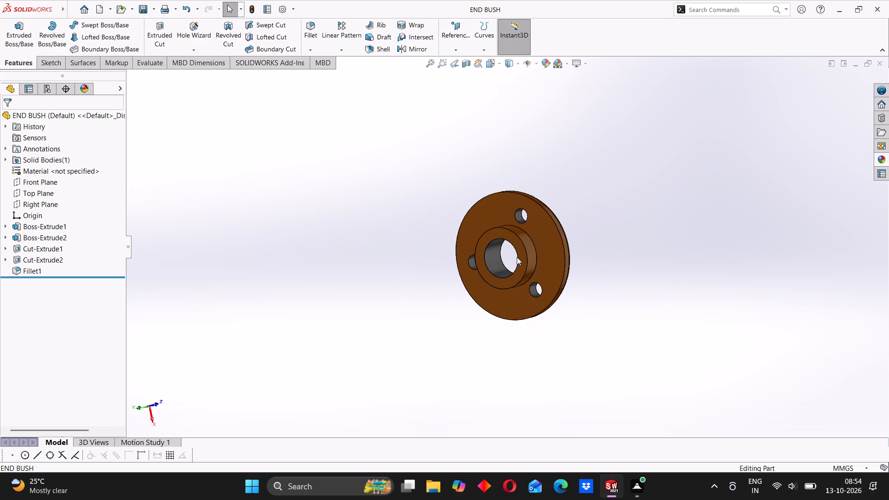
pyautogui.scroll(1, 517, 257)
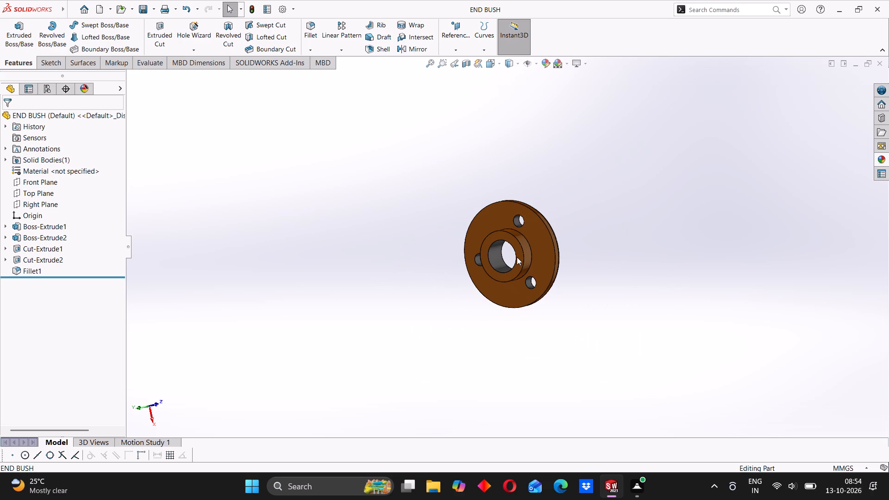
pyautogui.moveTo(517, 257); pyautogui.dragTo(579, 243, button='middle')
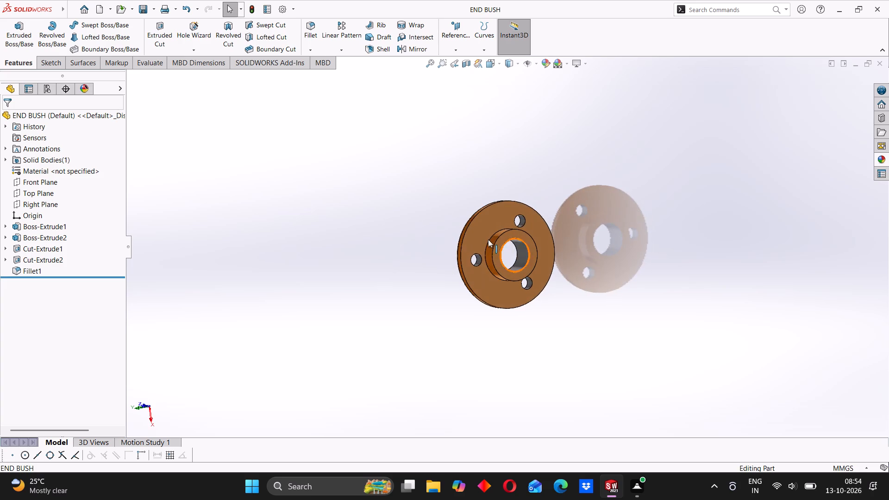
pyautogui.scroll(-7, 488, 239)
pyautogui.moveTo(461, 259); pyautogui.dragTo(445, 254, button='middle')
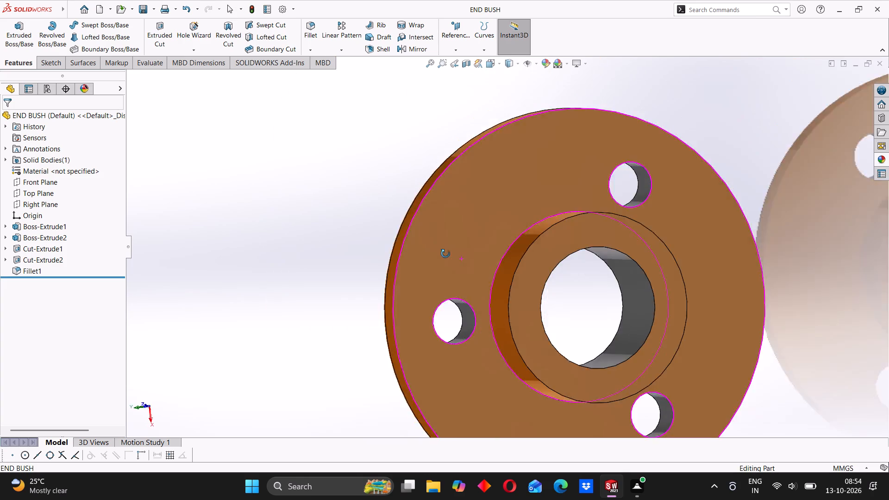
pyautogui.moveTo(445, 254); pyautogui.dragTo(387, 256, button='middle')
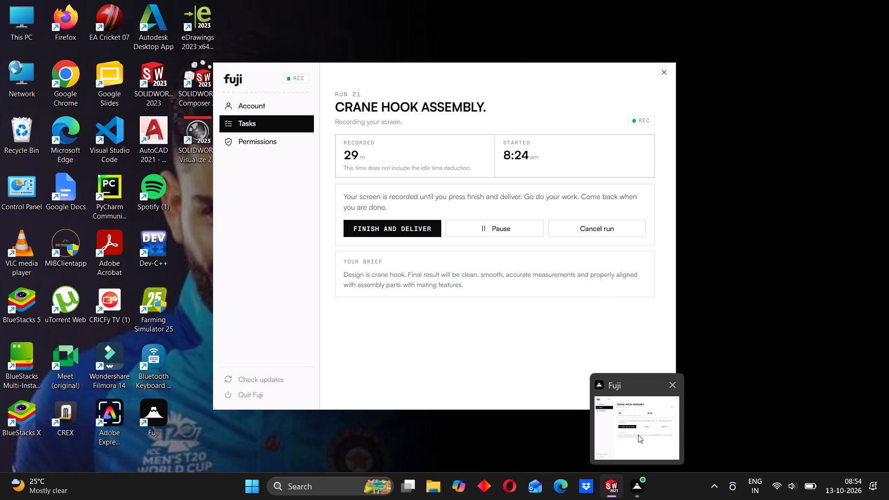
pyautogui.moveTo(623, 279); pyautogui.dragTo(646, 271, button='middle')
pyautogui.scroll(2, 531, 296)
pyautogui.moveTo(444, 300); pyautogui.dragTo(494, 313, button='middle')
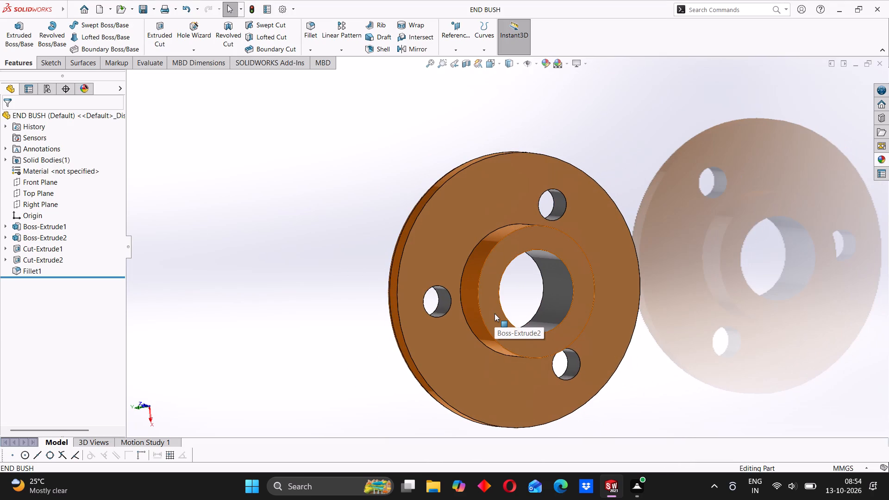
pyautogui.scroll(-3, 495, 313)
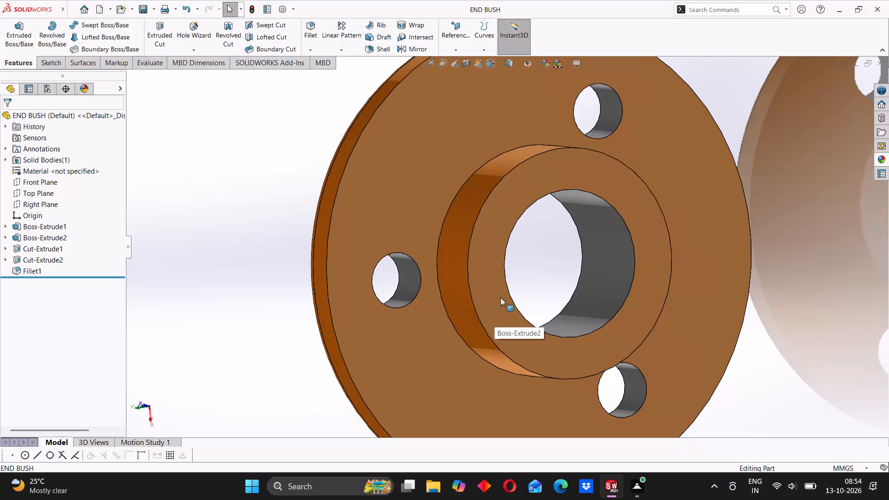
pyautogui.scroll(2, 632, 266)
pyautogui.moveTo(707, 251); pyautogui.dragTo(669, 260, button='middle')
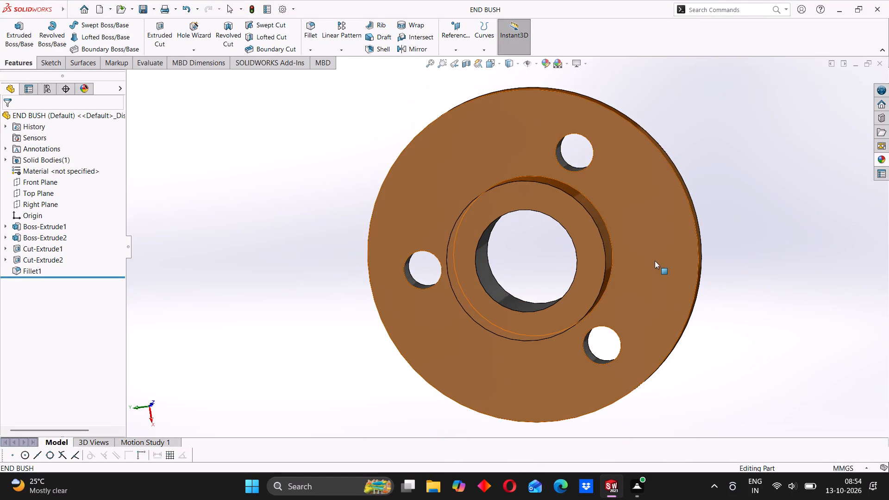
pyautogui.scroll(-1, 526, 258)
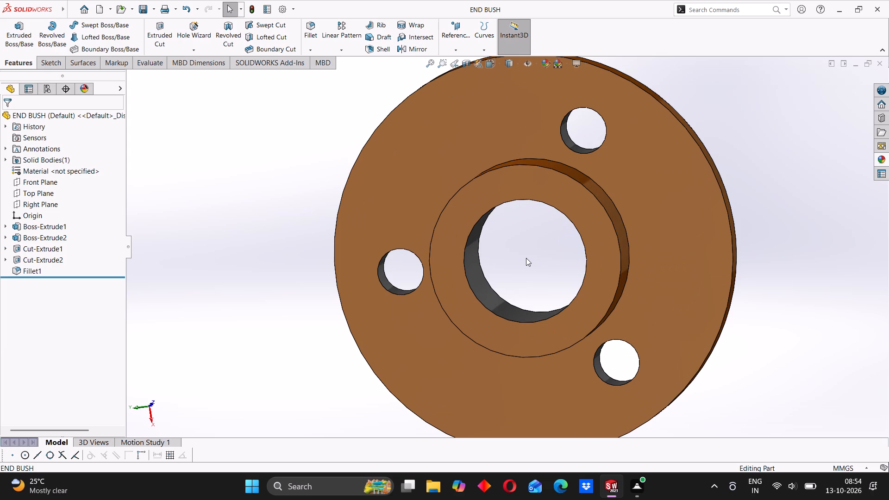
pyautogui.scroll(-1, 526, 258)
pyautogui.scroll(1, 526, 258)
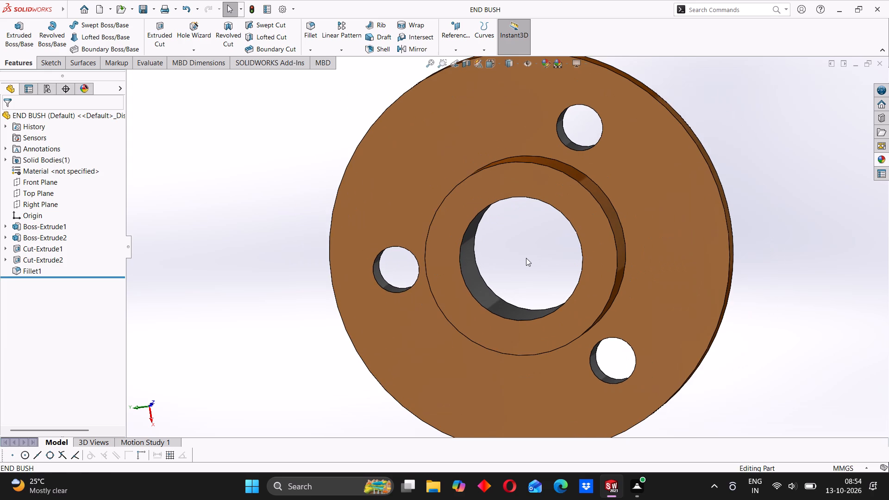
pyautogui.moveTo(526, 258); pyautogui.dragTo(535, 261, button='middle')
pyautogui.scroll(2, 535, 261)
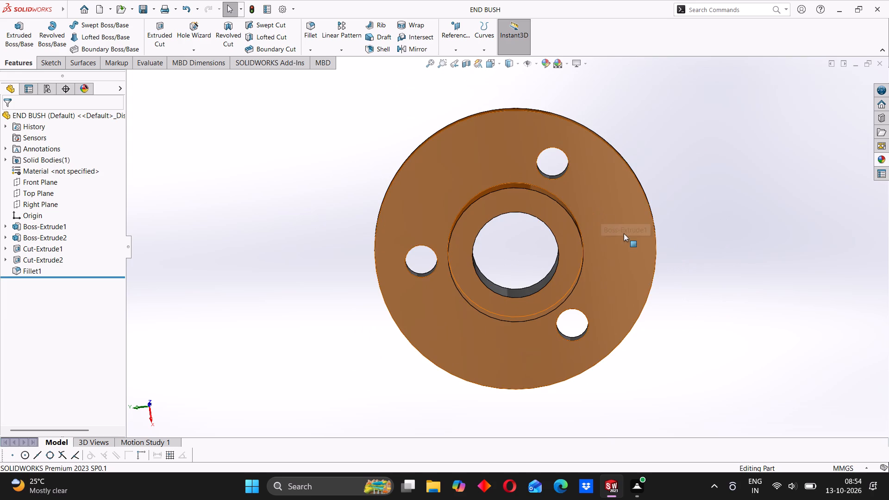
pyautogui.moveTo(609, 254); pyautogui.dragTo(606, 258, button='middle')
pyautogui.moveTo(454, 274); pyautogui.dragTo(521, 261, button='middle')
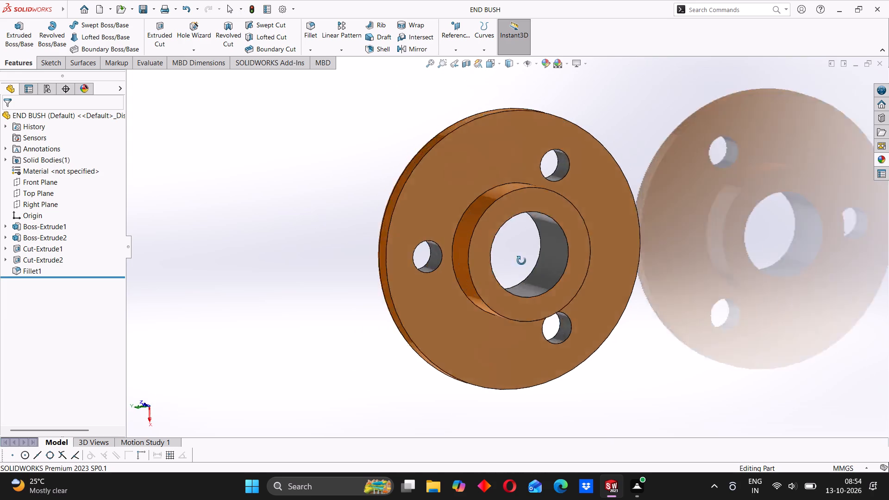
pyautogui.moveTo(521, 261); pyautogui.dragTo(483, 252, button='middle')
pyautogui.moveTo(622, 261); pyautogui.dragTo(583, 255, button='middle')
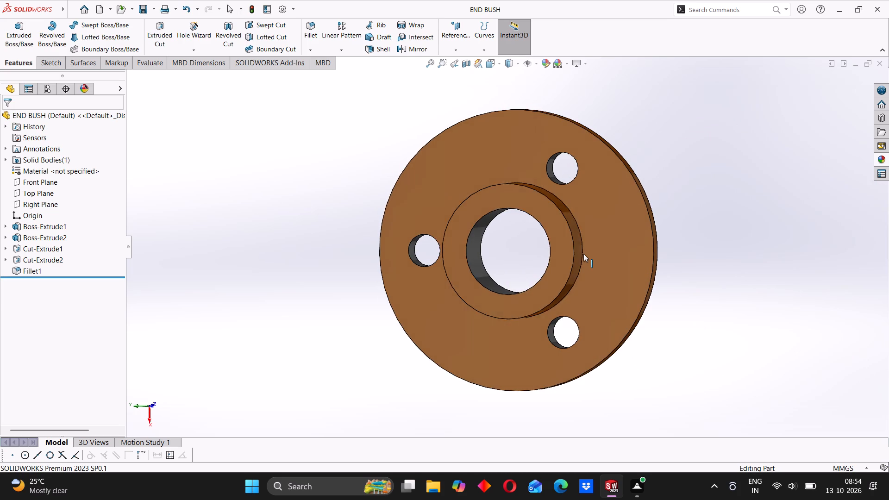
# Create a new part document.
pyautogui.click(83, 11)
pyautogui.click(257, 157)
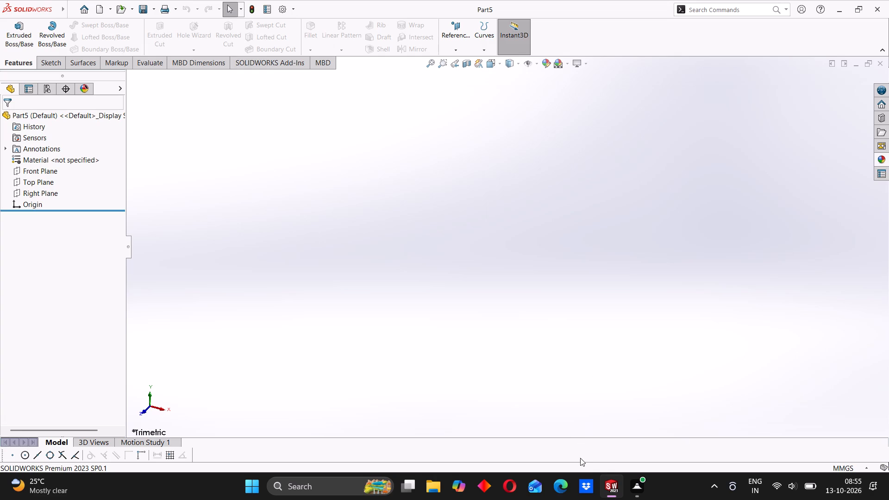
# Switch back to the END BUSH part and close its document.
pyautogui.click(564, 447)
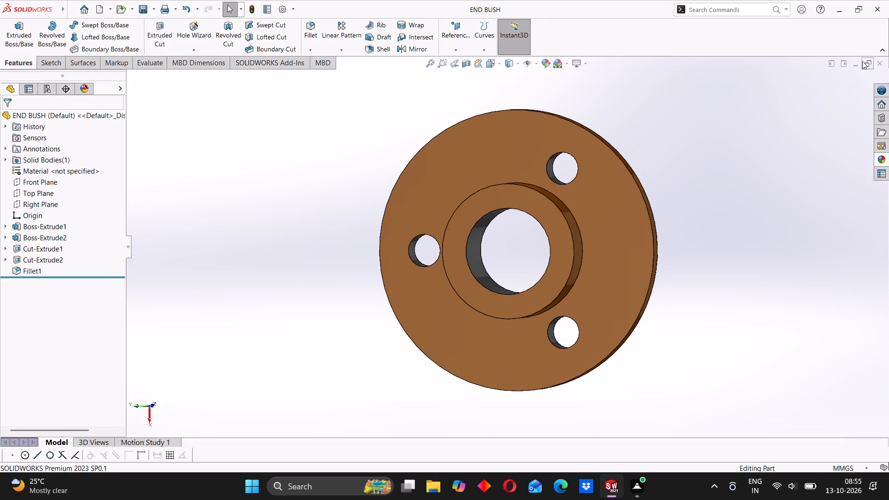
pyautogui.click(883, 62)
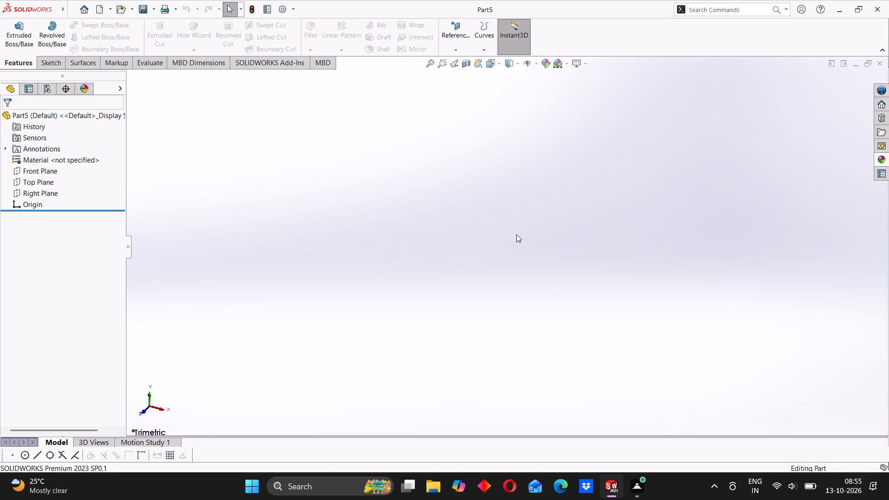
# Examine the new part's Right Plane from several angles and the Top Plane's orientation.
pyautogui.click(51, 66)
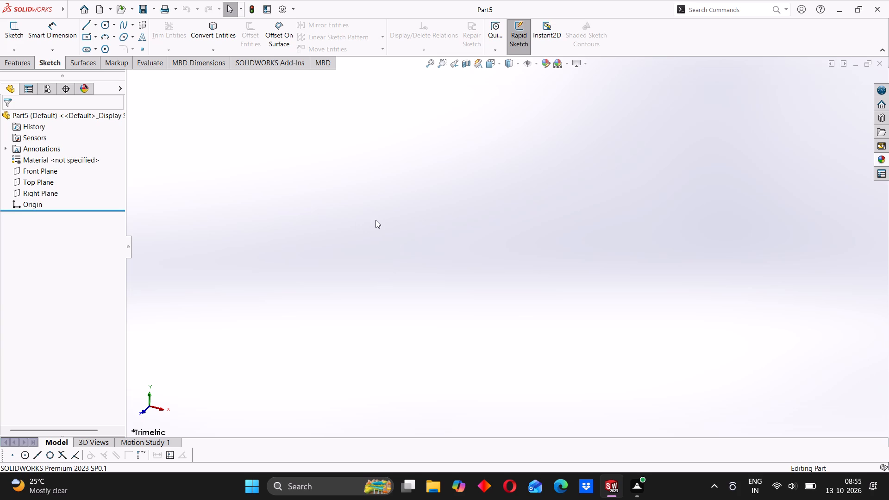
pyautogui.scroll(-1, 376, 220)
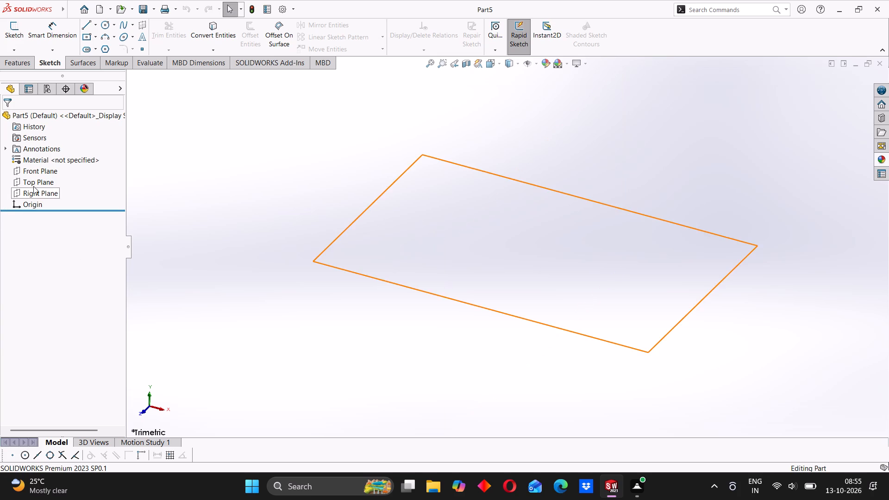
pyautogui.click(41, 197)
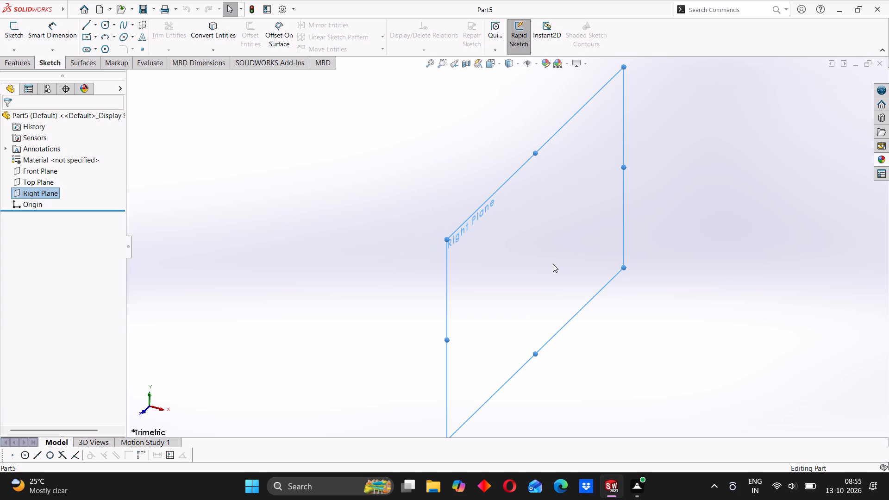
pyautogui.moveTo(498, 292); pyautogui.dragTo(405, 254, button='middle')
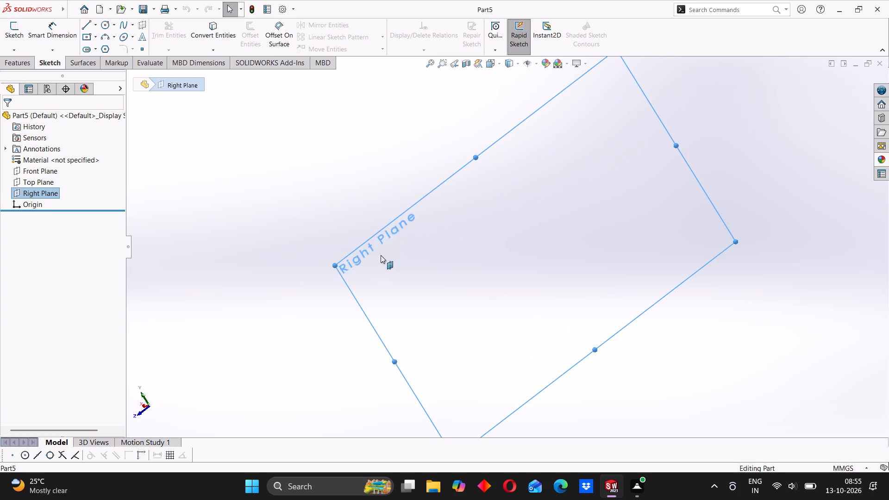
pyautogui.moveTo(582, 208); pyautogui.dragTo(553, 283, button='middle')
pyautogui.moveTo(570, 220); pyautogui.dragTo(614, 276, button='middle')
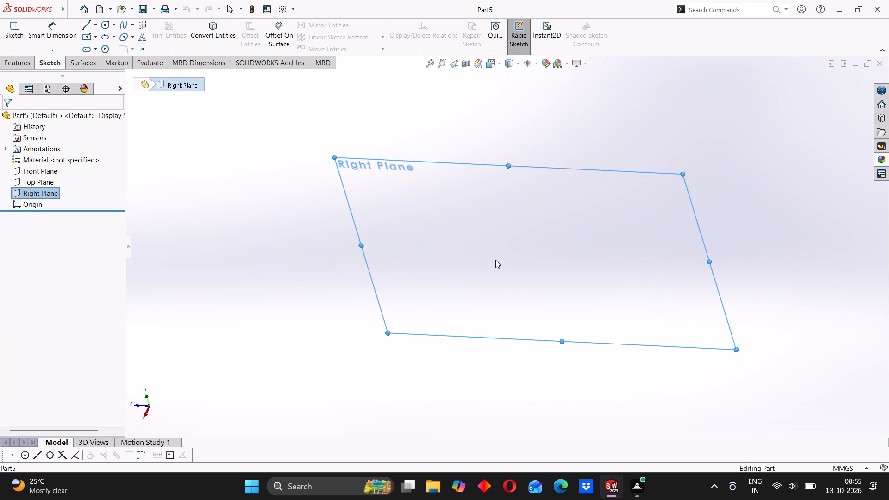
pyautogui.moveTo(495, 260); pyautogui.dragTo(541, 220, button='middle')
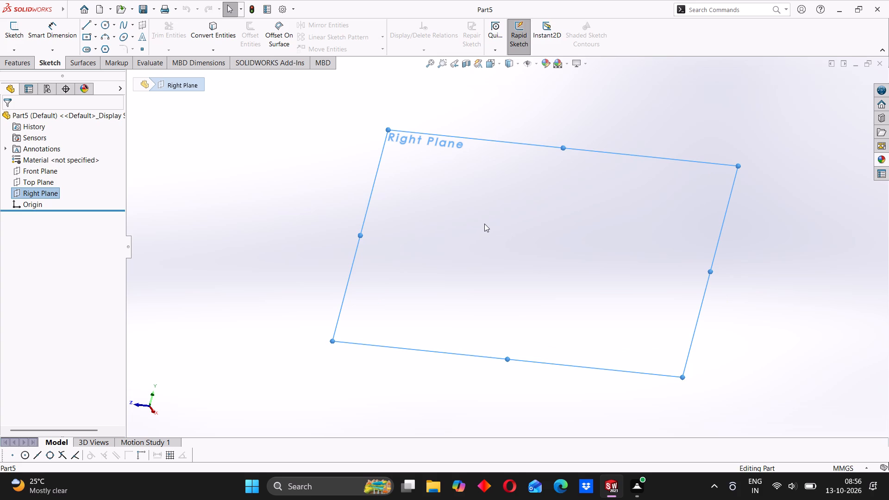
pyautogui.scroll(-1, 484, 224)
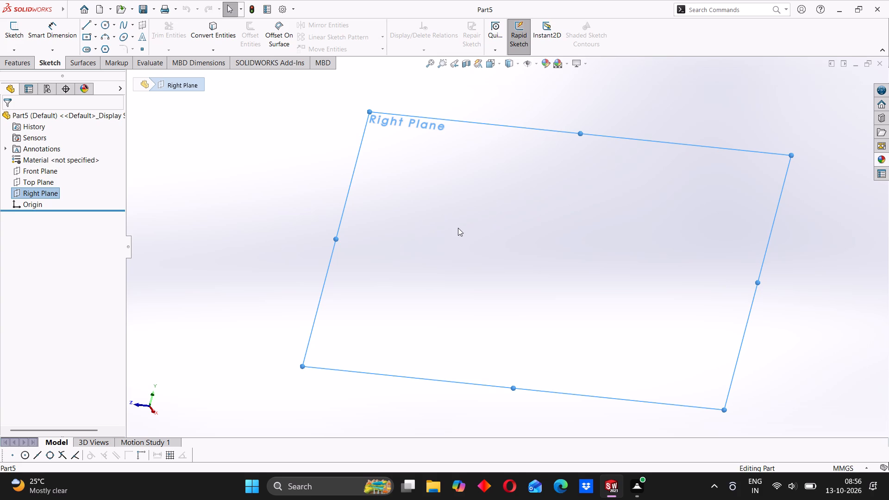
pyautogui.moveTo(499, 241); pyautogui.dragTo(475, 205, button='middle')
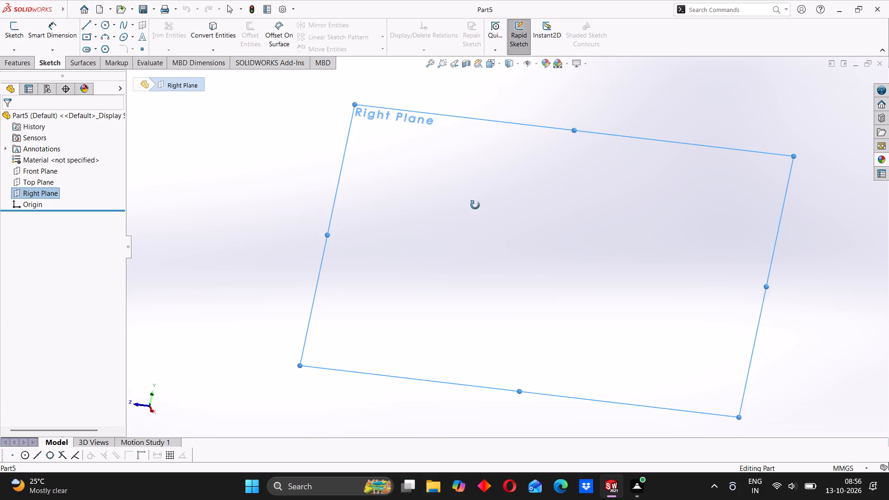
pyautogui.moveTo(475, 205); pyautogui.dragTo(481, 216, button='middle')
pyautogui.moveTo(488, 217); pyautogui.dragTo(481, 215, button='middle')
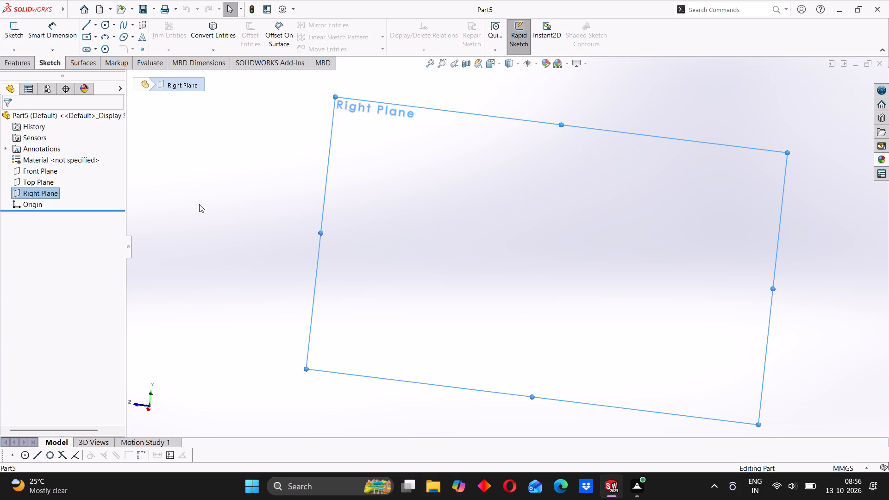
pyautogui.click(38, 186)
pyautogui.click(124, 213)
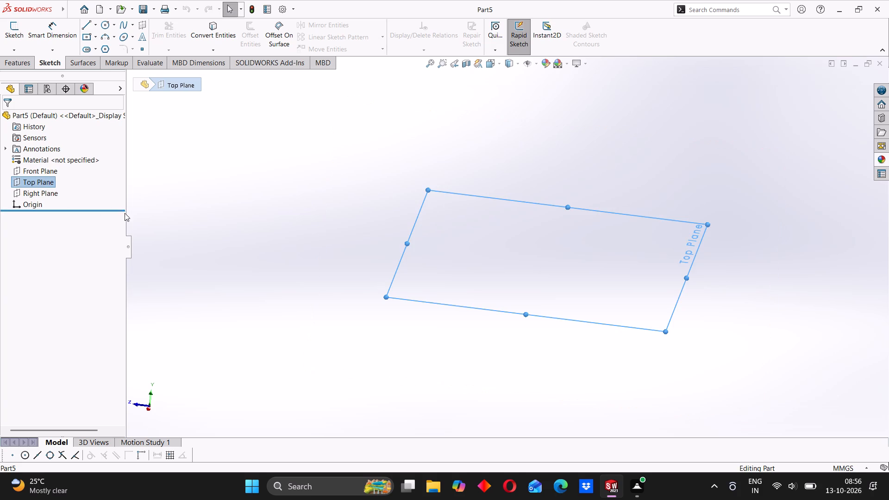
# Start a sketch on the Front Plane.
pyautogui.click(29, 170)
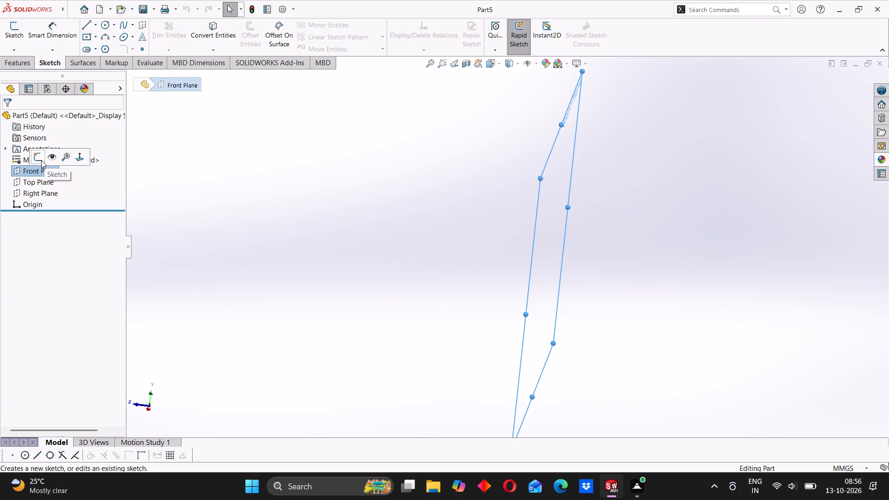
pyautogui.click(34, 160)
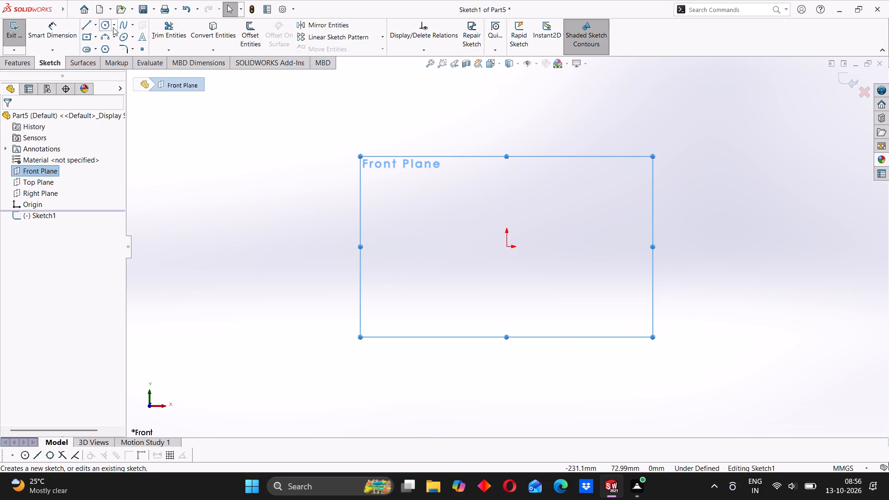
pyautogui.click(222, 69)
pyautogui.click(277, 197)
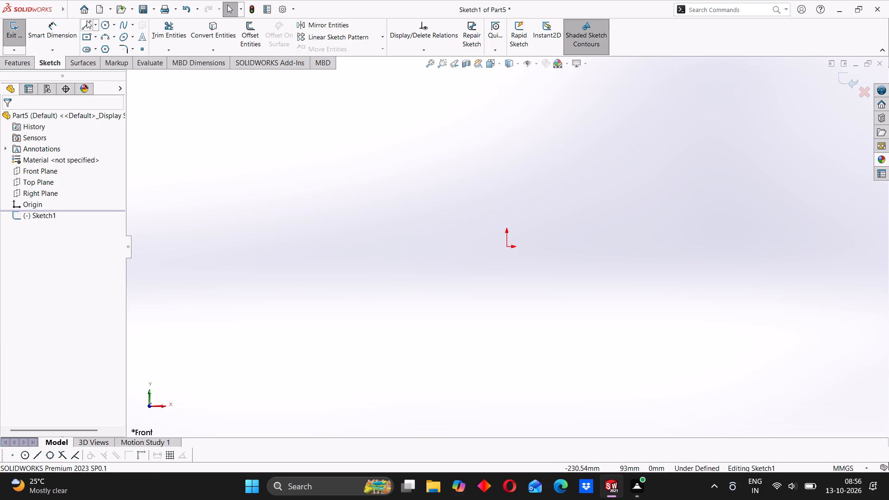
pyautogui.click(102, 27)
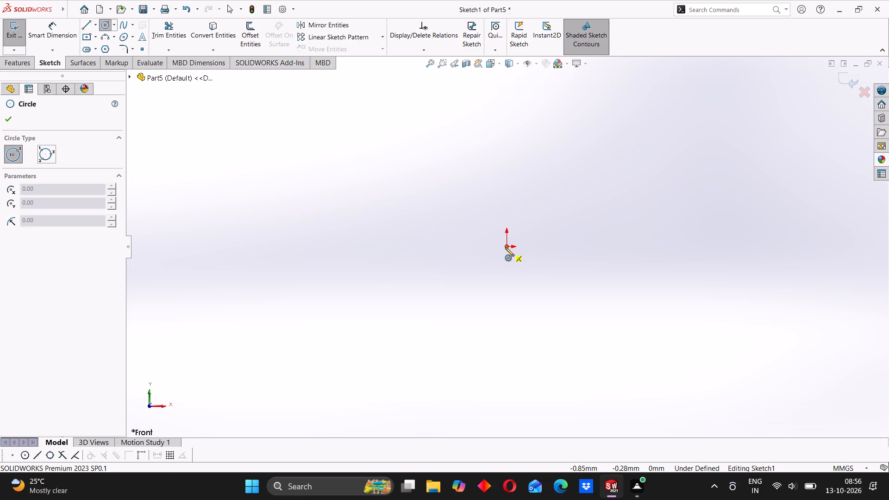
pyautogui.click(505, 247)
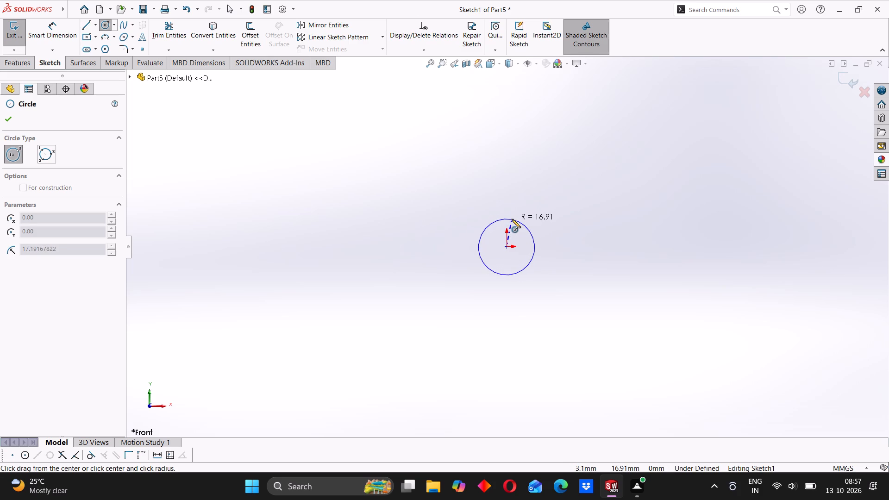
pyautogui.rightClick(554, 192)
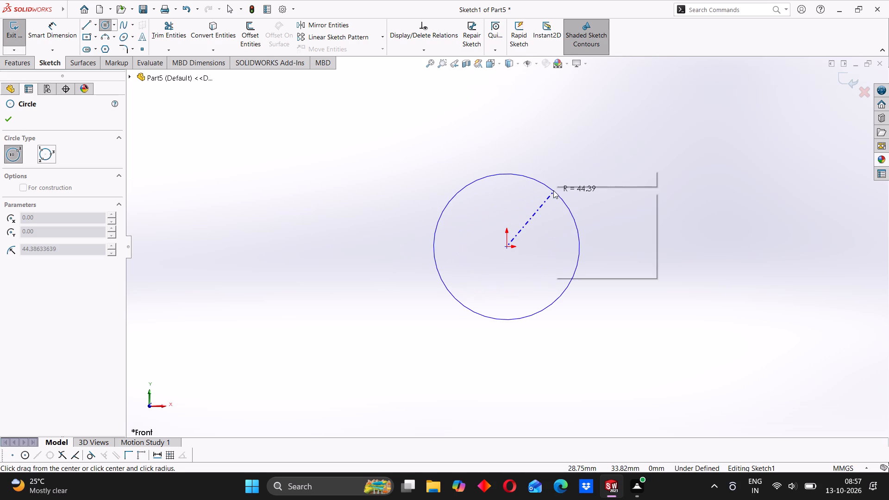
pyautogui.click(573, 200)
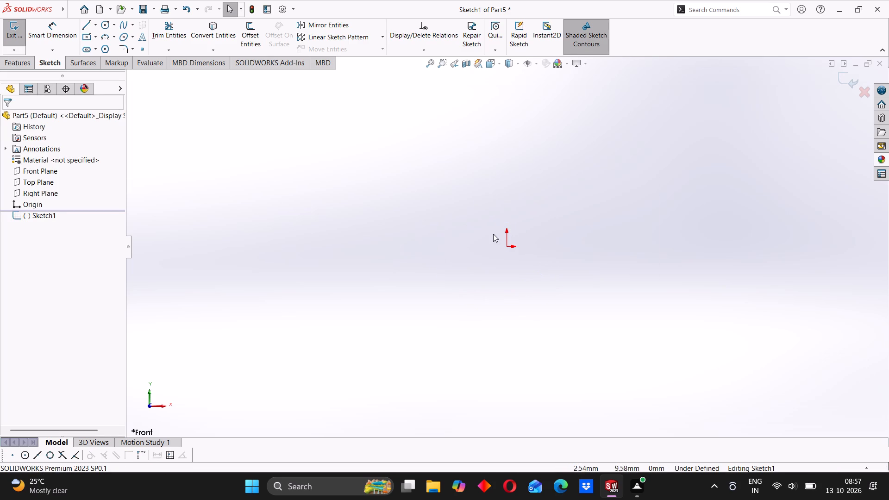
# Sketch a circle centred on the origin and dimension its diameter to 25 mm.
pyautogui.click(106, 26)
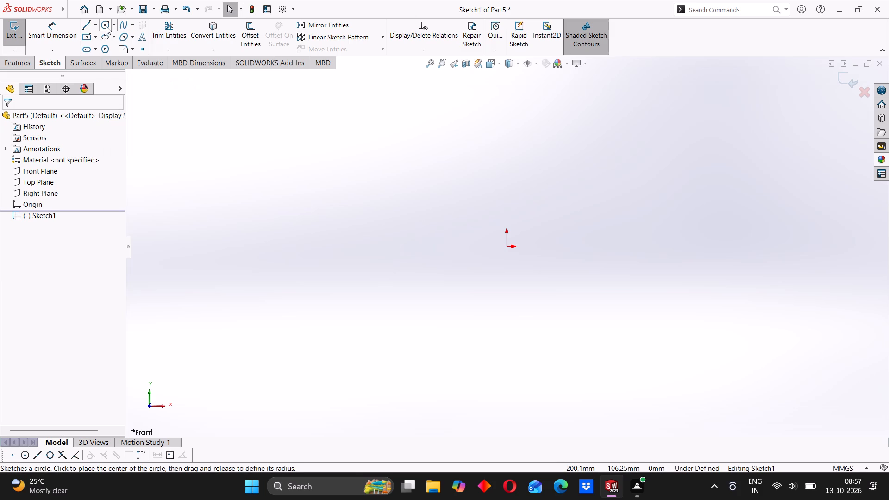
pyautogui.click(507, 248)
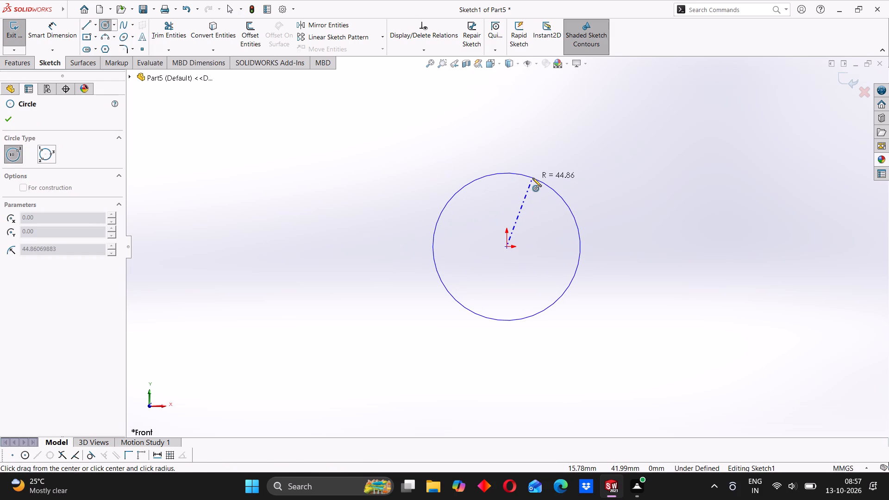
pyautogui.click(532, 178)
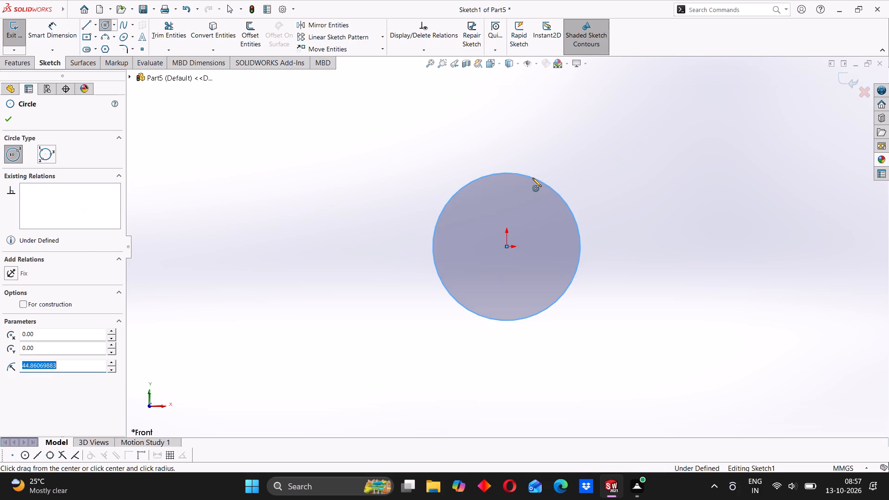
pyautogui.click(57, 23)
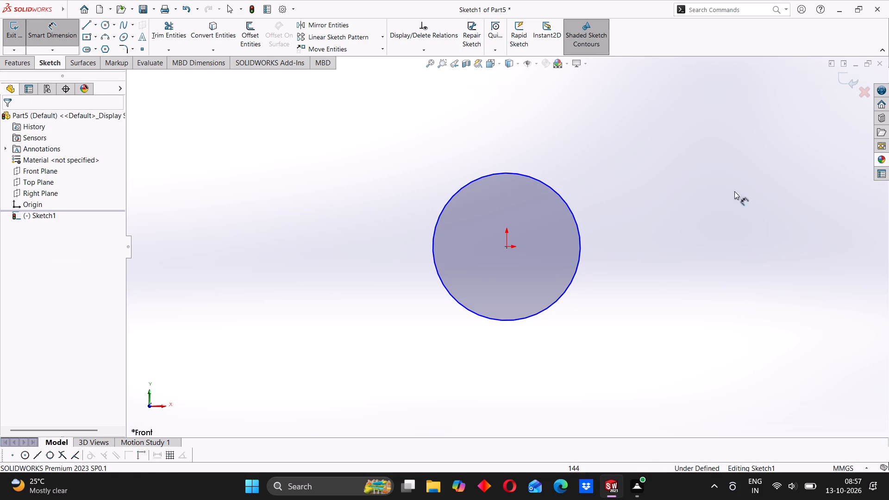
pyautogui.click(576, 230)
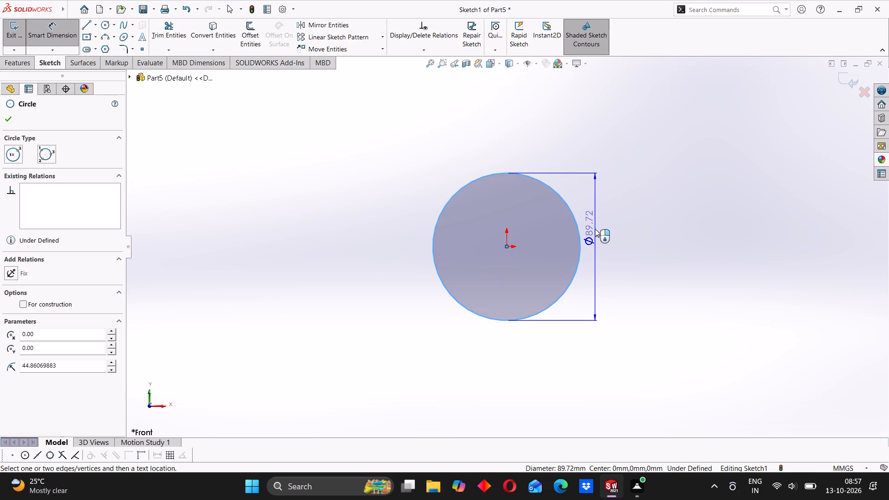
pyautogui.click(595, 229)
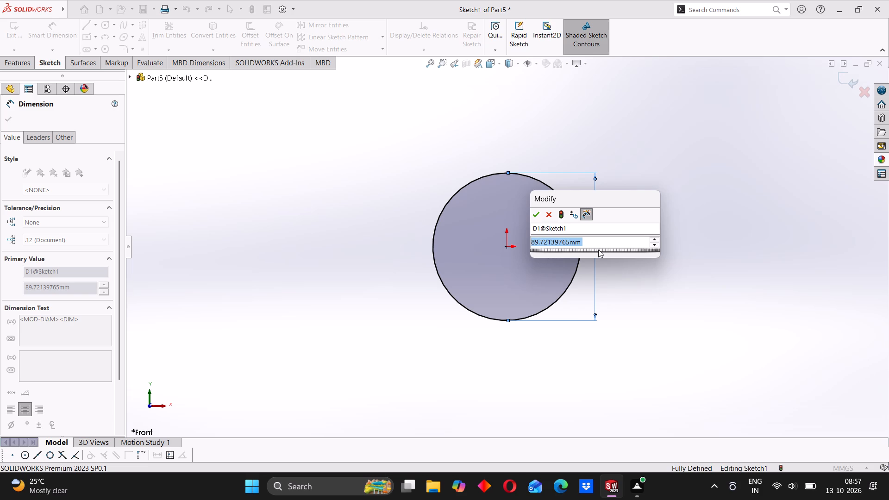
pyautogui.write('25')
pyautogui.press('Return')
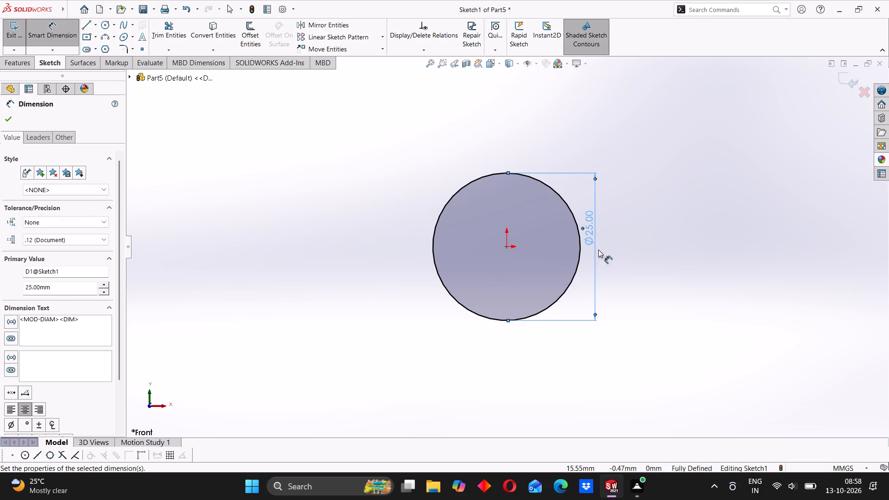
pyautogui.click(388, 272)
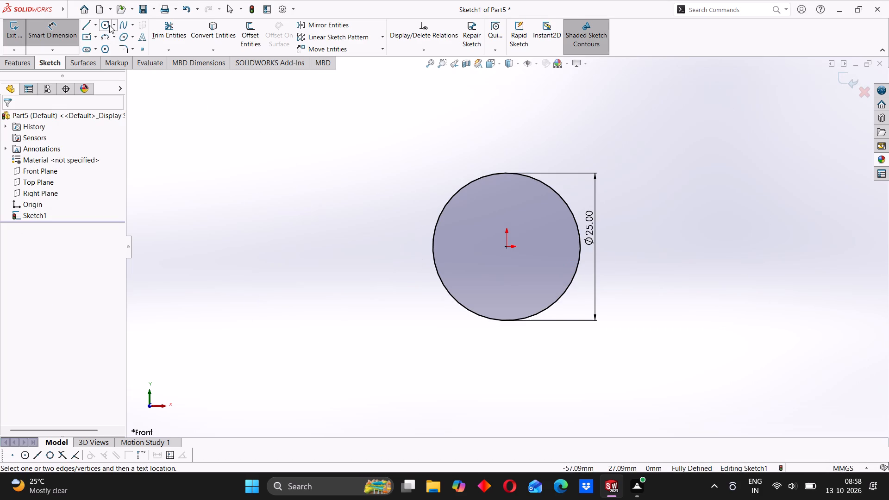
# Sketch a larger concentric circle around the 25 mm circle and dimension its diameter to 35 mm.
pyautogui.click(108, 25)
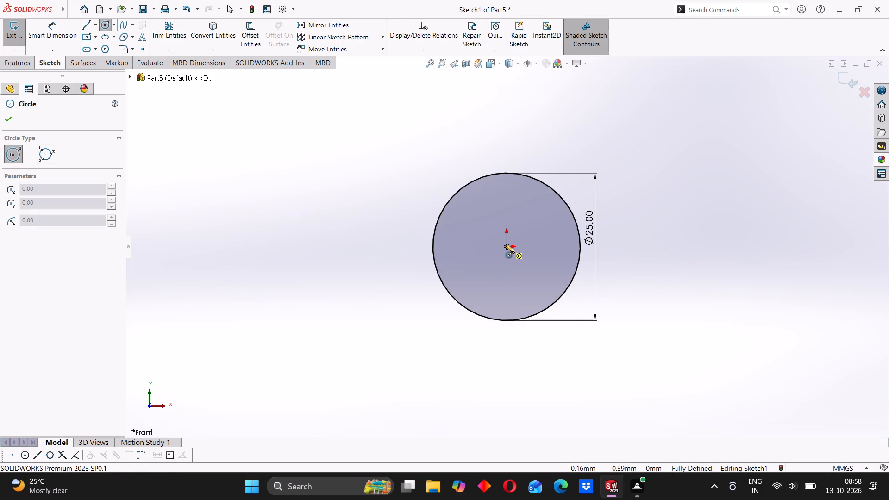
pyautogui.click(507, 245)
pyautogui.click(576, 152)
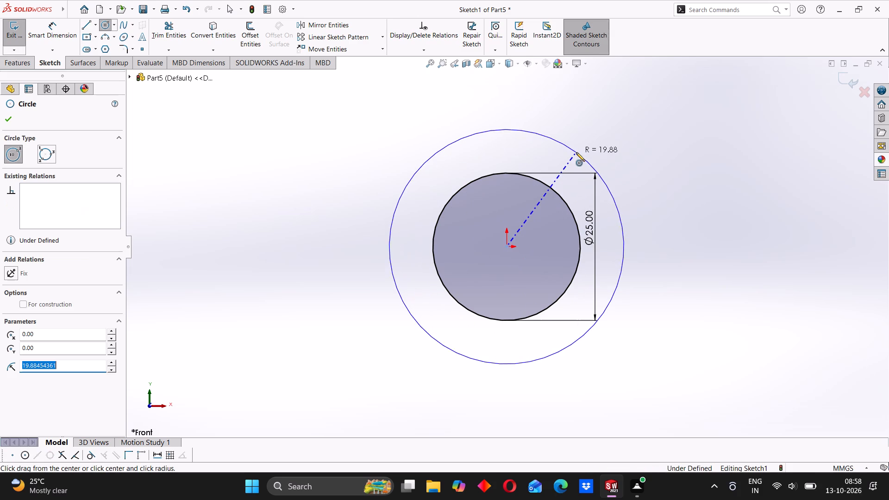
pyautogui.click(105, 25)
pyautogui.click(52, 35)
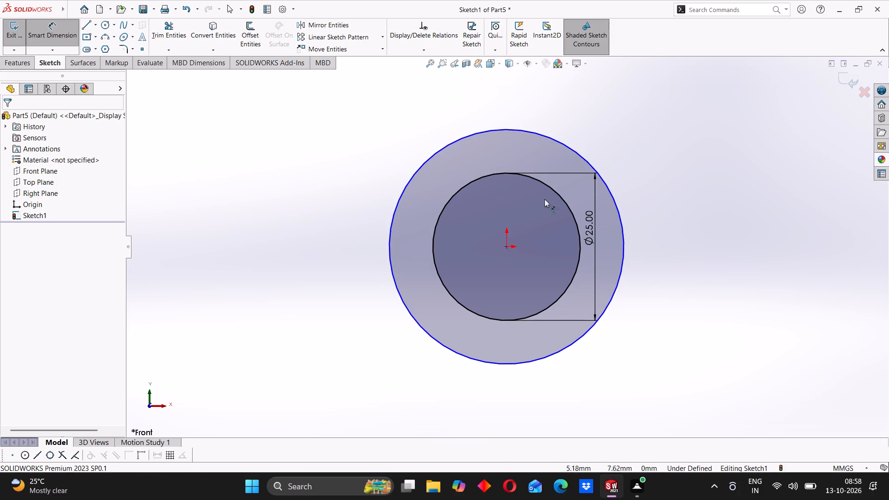
pyautogui.click(409, 185)
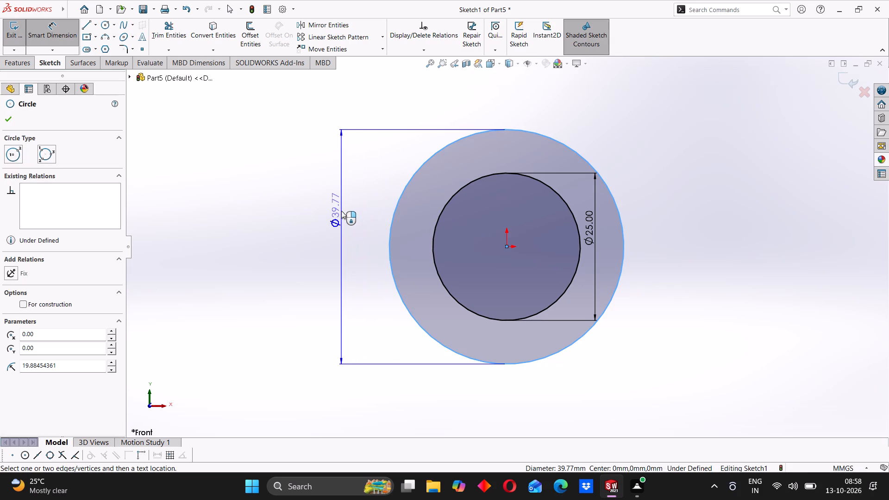
pyautogui.click(338, 210)
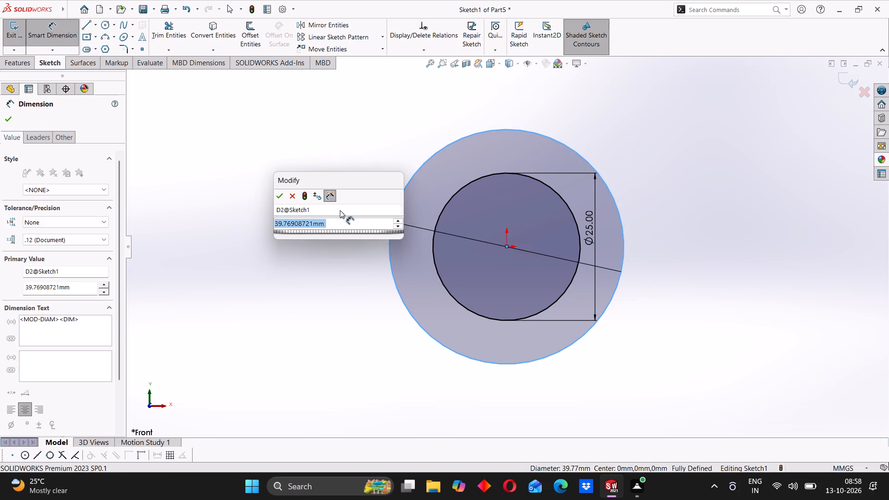
pyautogui.write('35')
pyautogui.press('Return')
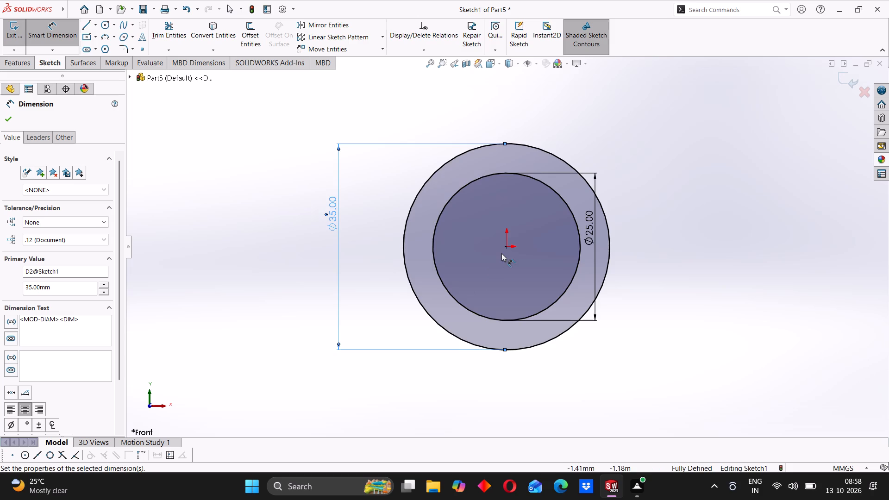
pyautogui.scroll(2, 498, 253)
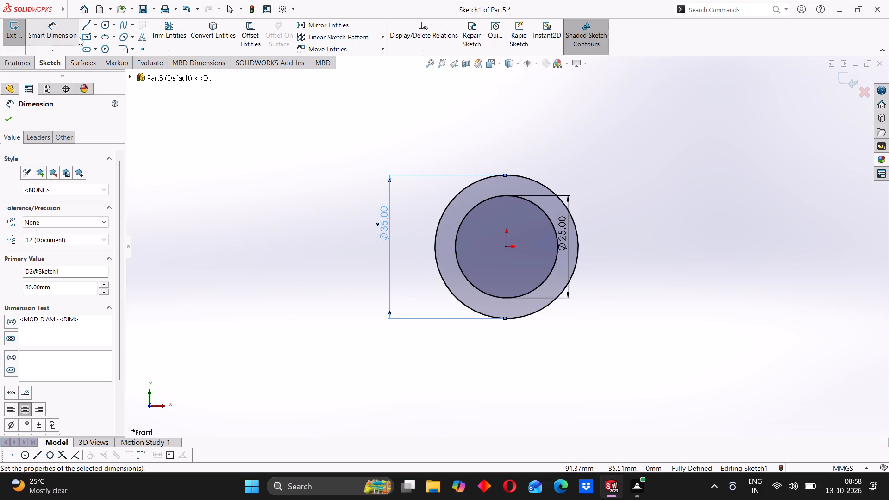
pyautogui.click(73, 35)
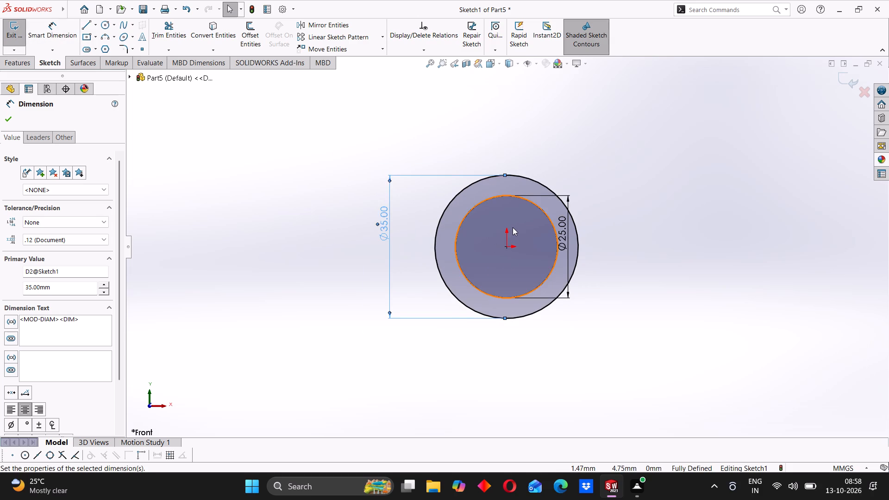
# Convert the outer 35 mm circle to construction geometry.
pyautogui.click(457, 196)
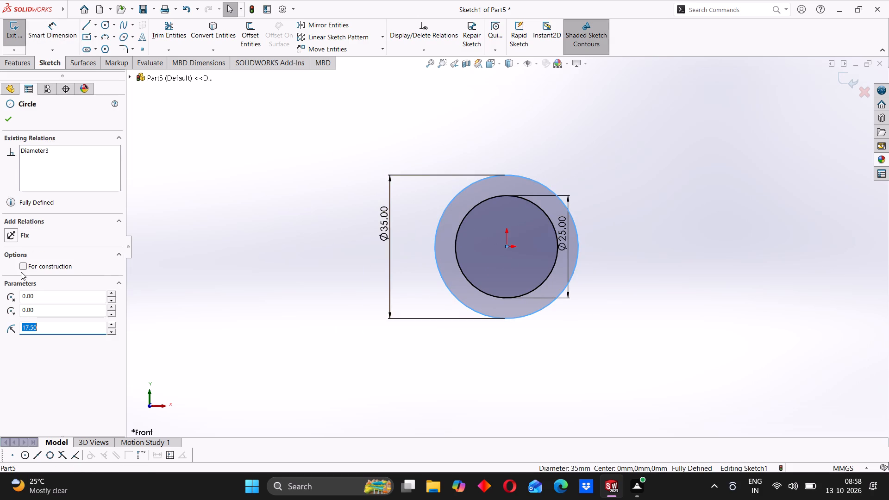
pyautogui.click(21, 270)
pyautogui.click(13, 118)
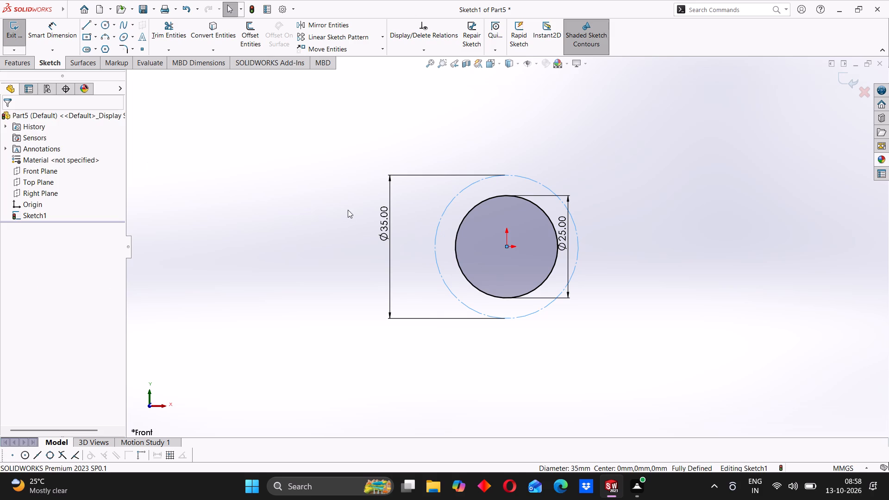
# Sketch a small circle centred on the bottom quadrant of the 35 mm construction circle and dimension its diameter to 6 mm.
pyautogui.click(343, 211)
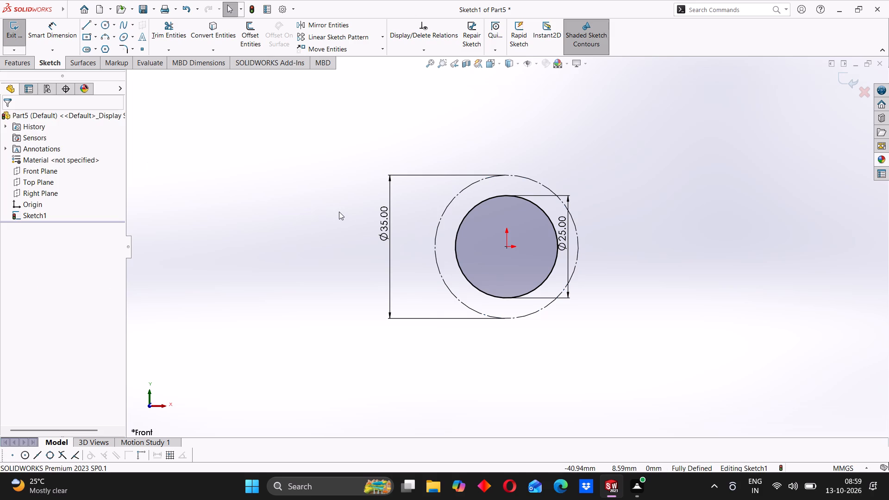
pyautogui.click(105, 27)
pyautogui.click(508, 319)
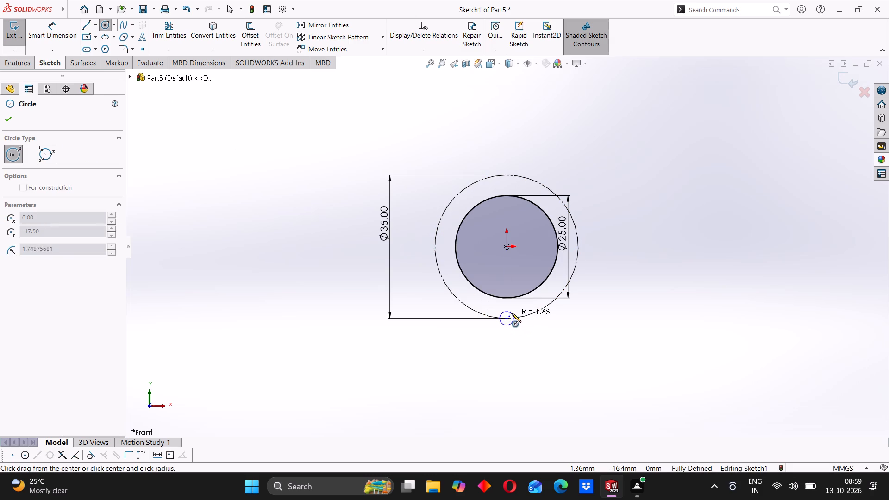
pyautogui.click(512, 311)
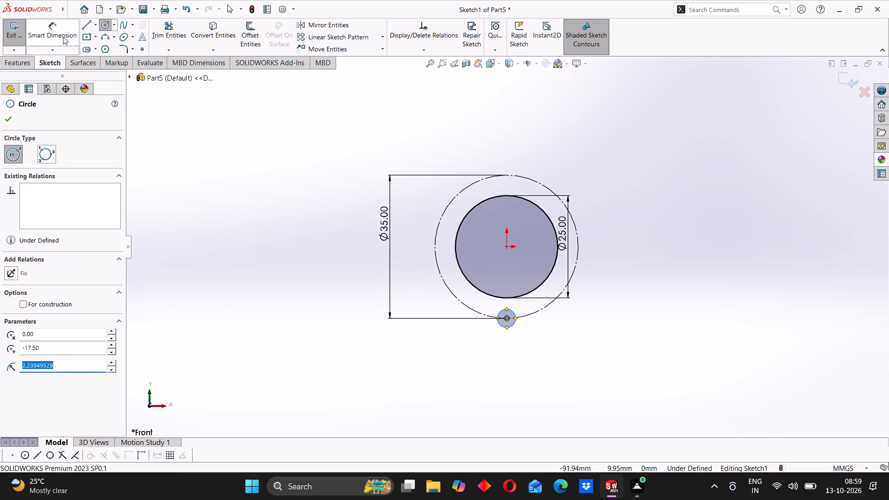
pyautogui.click(62, 35)
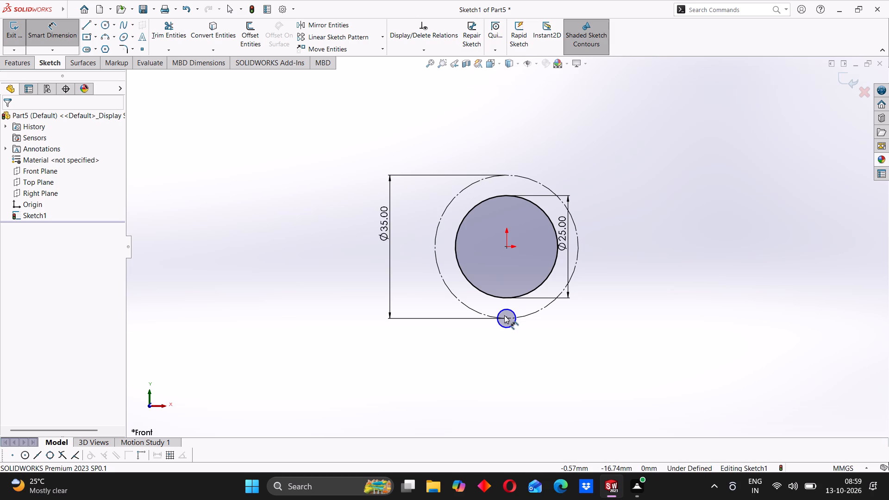
pyautogui.click(517, 313)
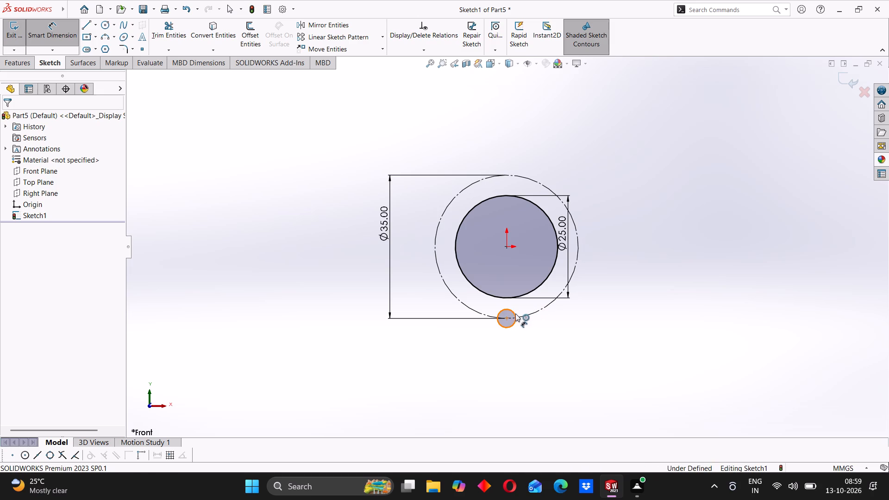
pyautogui.click(550, 323)
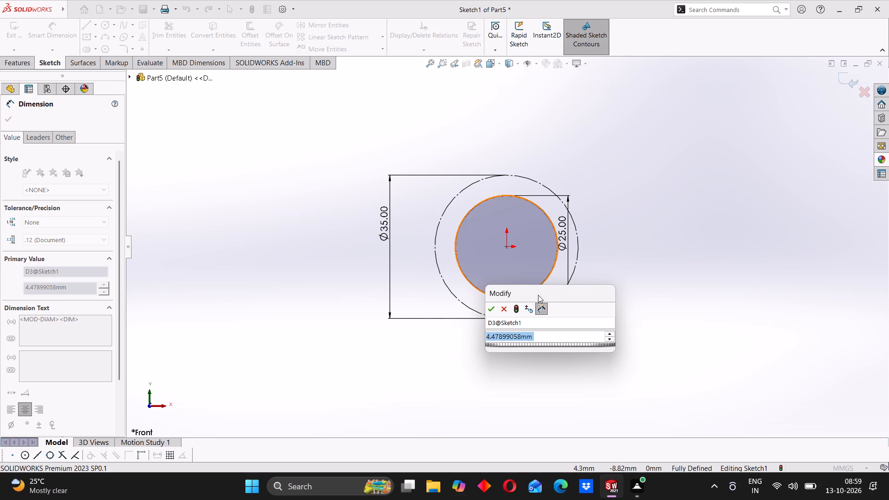
pyautogui.press('6')
pyautogui.press('Return')
pyautogui.click(594, 312)
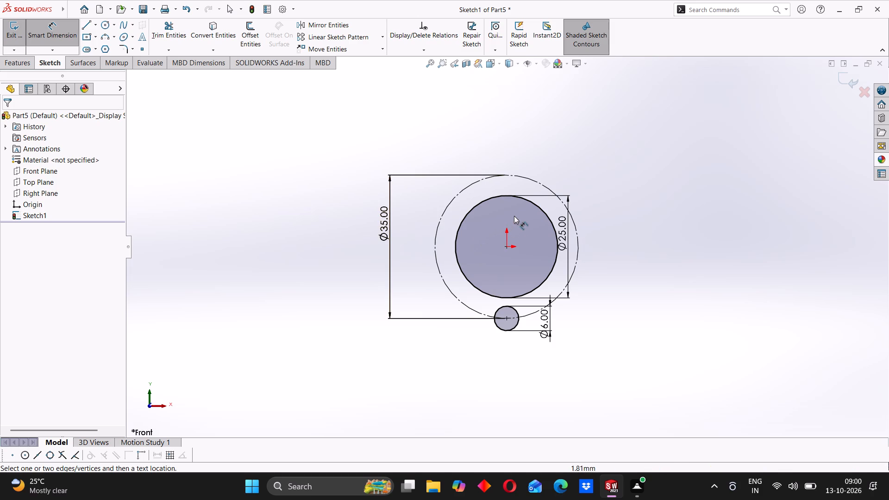
pyautogui.click(45, 36)
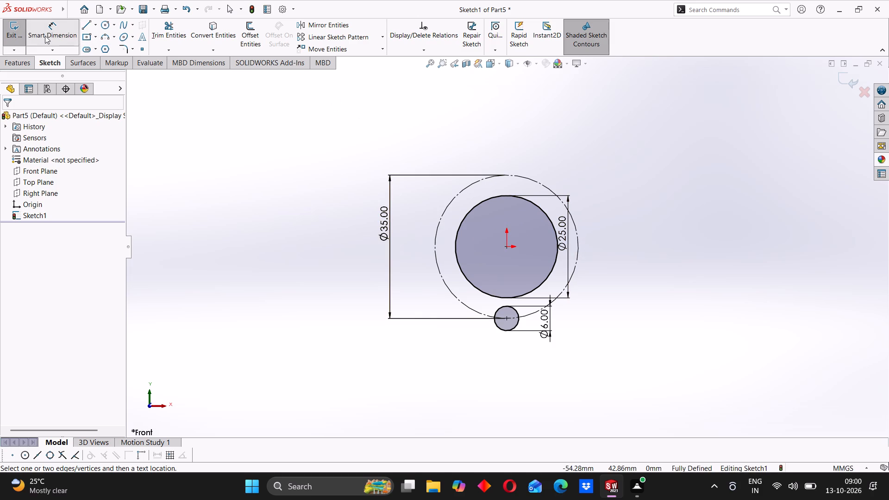
# Circular-pattern the 6 mm circle about the origin with 3 equally spaced instances over 360 degrees.
pyautogui.click(381, 37)
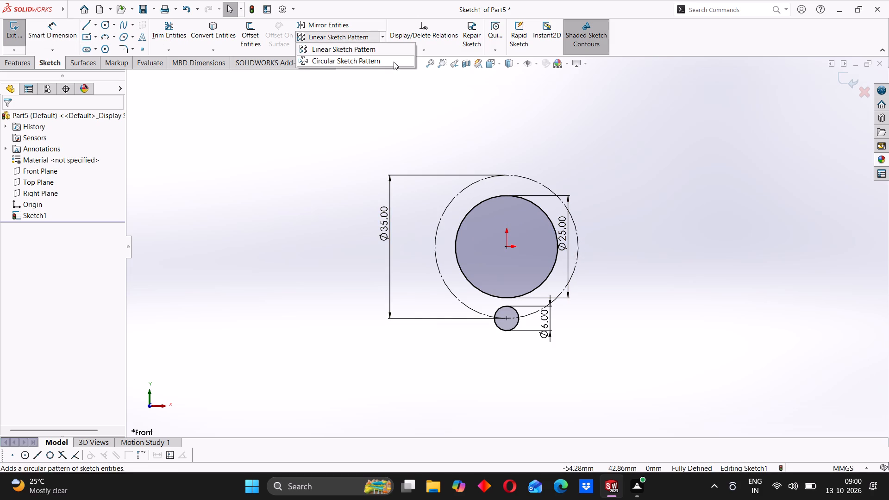
pyautogui.click(378, 60)
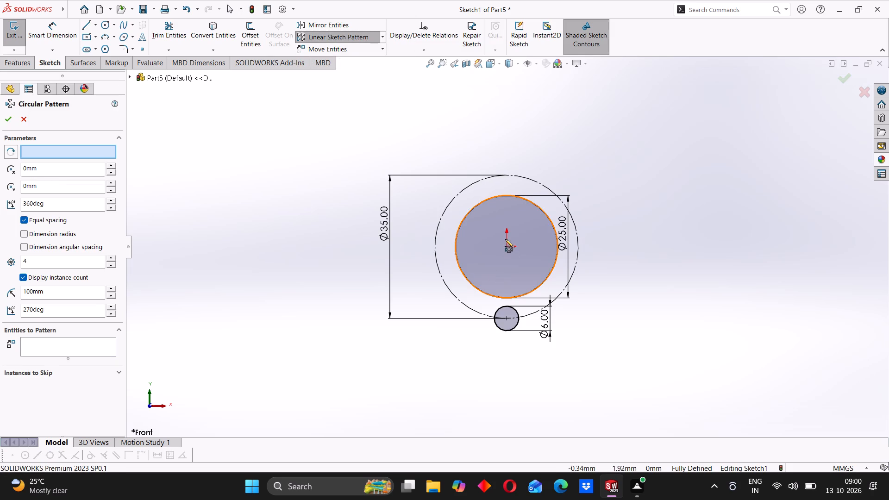
pyautogui.click(508, 247)
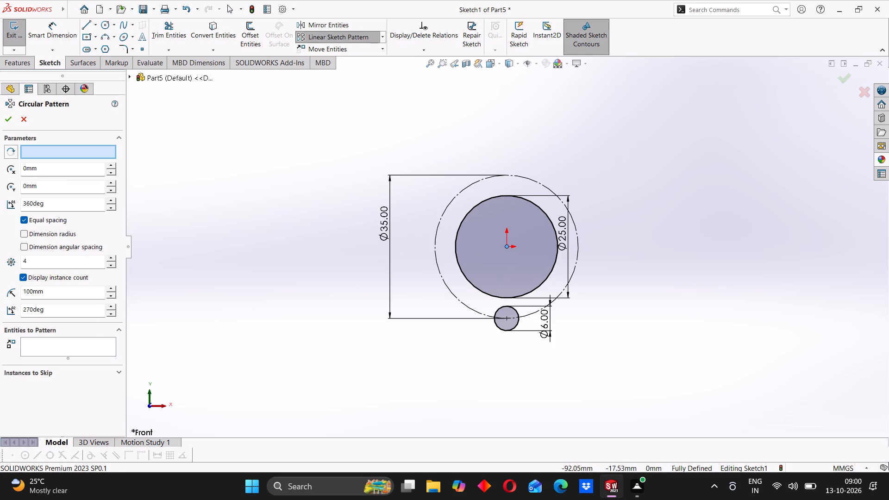
pyautogui.click(64, 154)
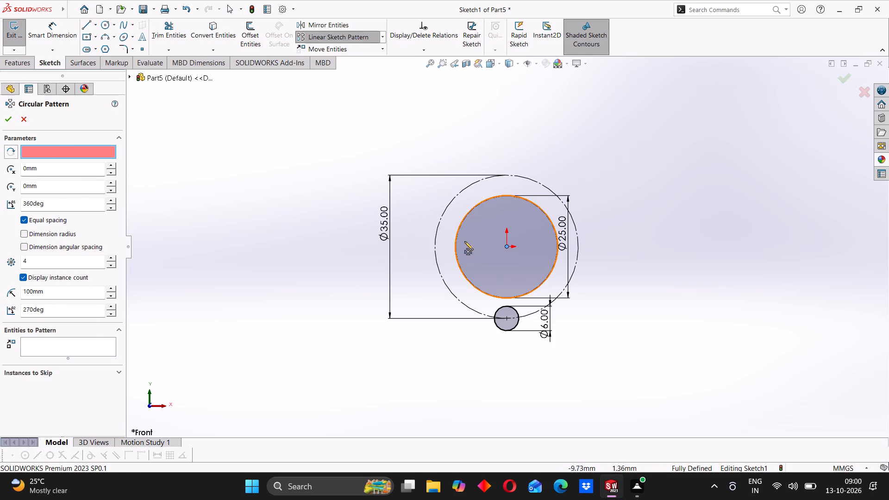
pyautogui.click(454, 245)
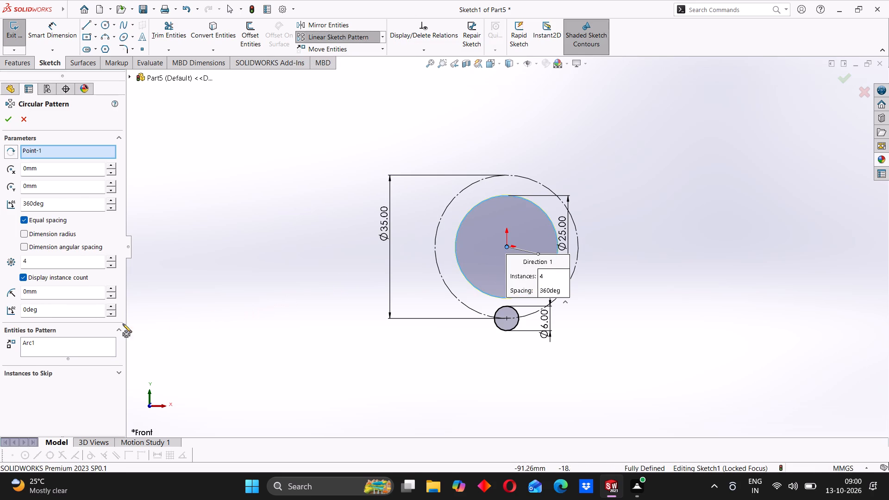
pyautogui.click(70, 345)
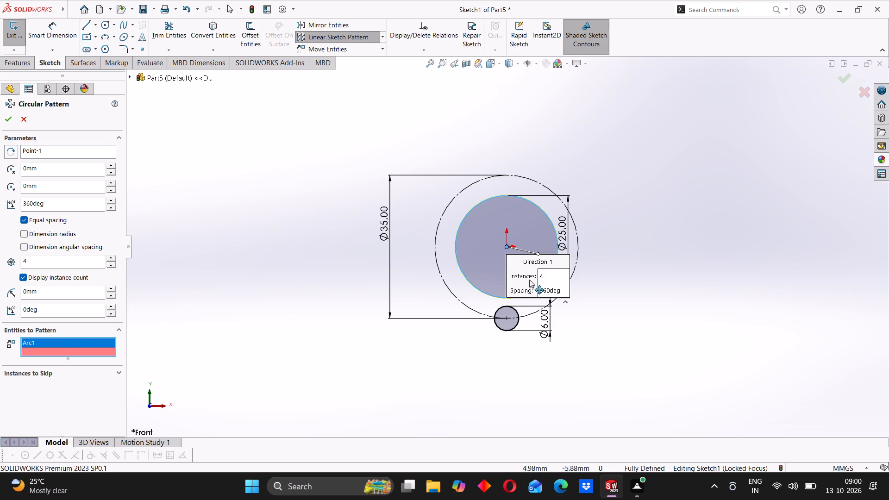
pyautogui.rightClick(55, 342)
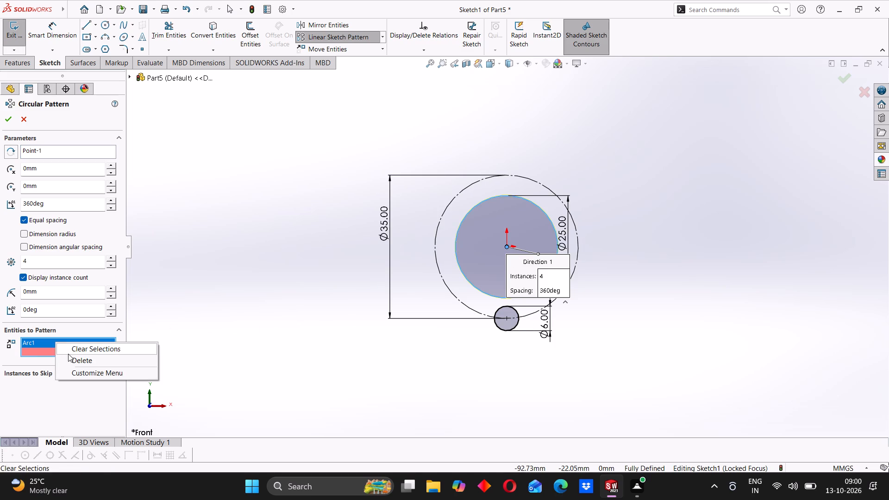
pyautogui.click(78, 353)
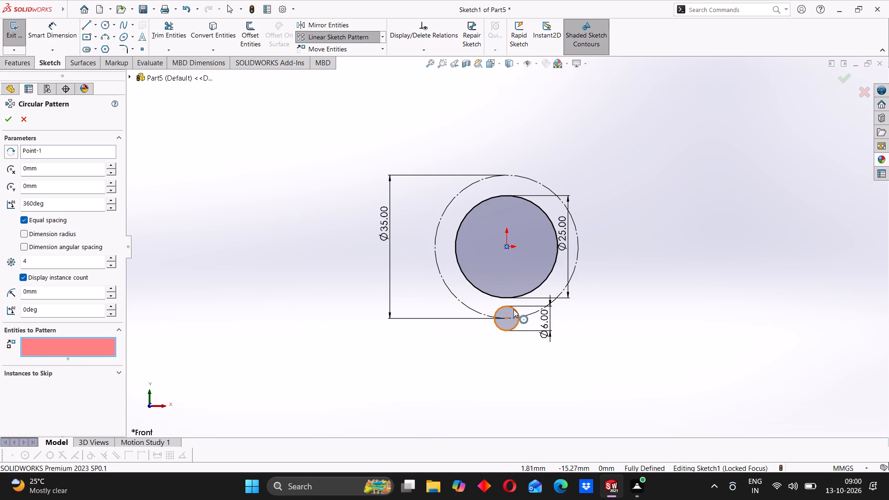
pyautogui.click(513, 309)
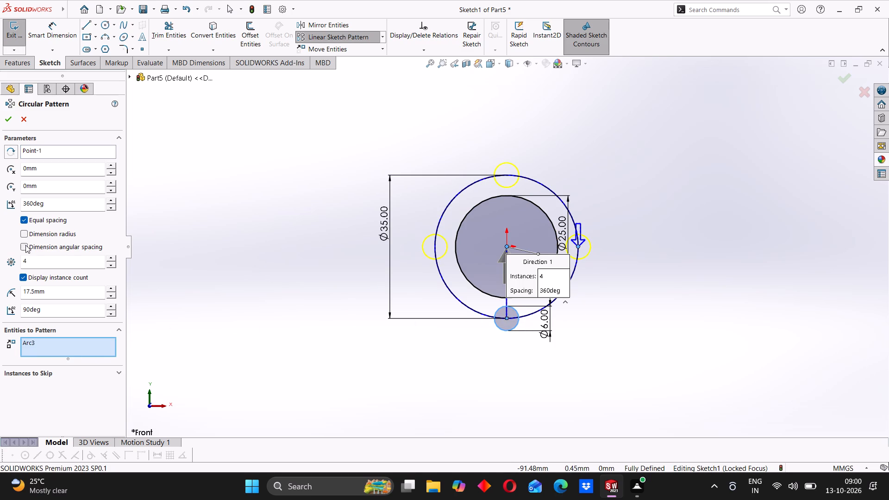
pyautogui.moveTo(35, 257); pyautogui.dragTo(11, 259)
pyautogui.press('3')
pyautogui.press('Return')
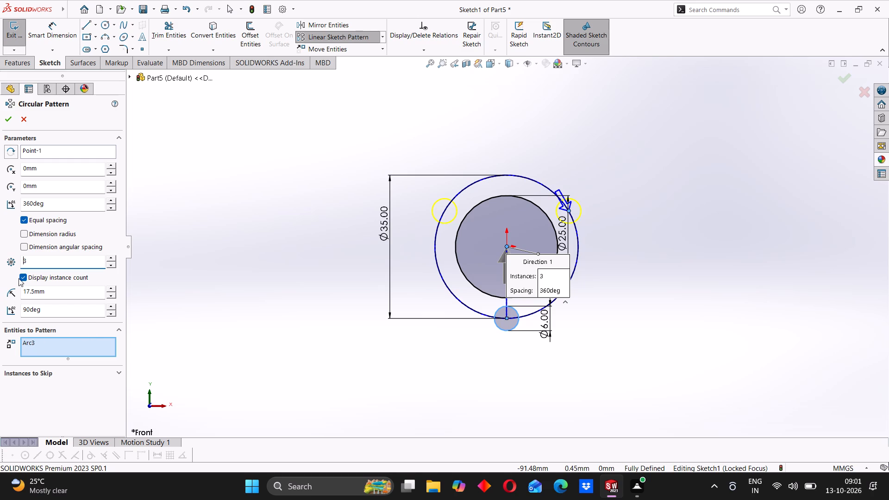
pyautogui.click(33, 265)
pyautogui.click(10, 122)
pyautogui.click(295, 183)
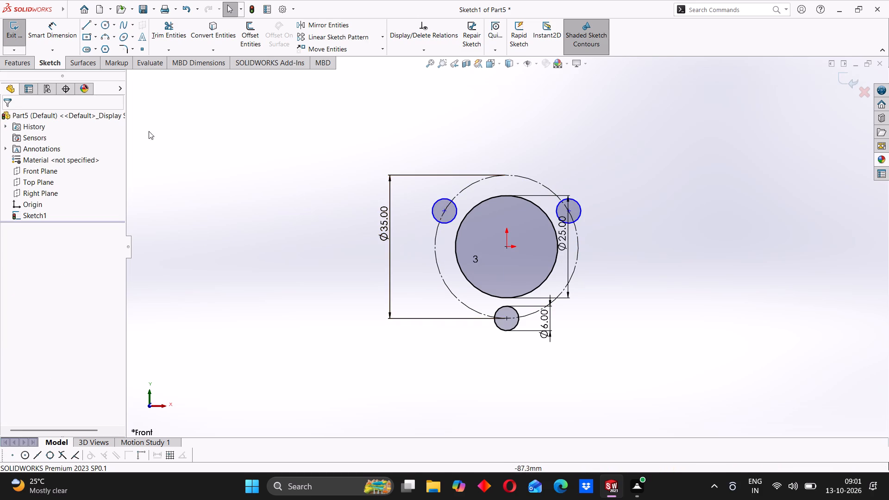
# Make the upper-left patterned circle's centre coincident with the 35 mm construction circle.
pyautogui.click(445, 212)
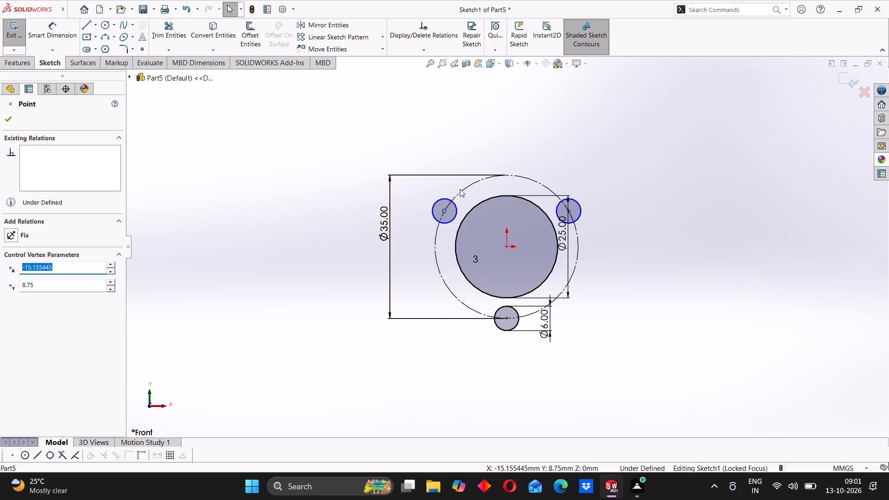
pyautogui.keyDown('ctrl'); pyautogui.click(460, 191); pyautogui.keyUp('ctrl')
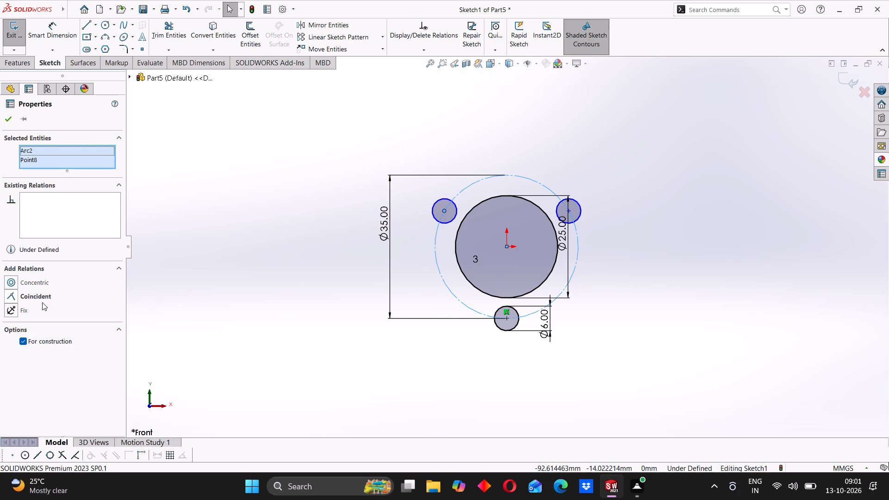
pyautogui.click(9, 295)
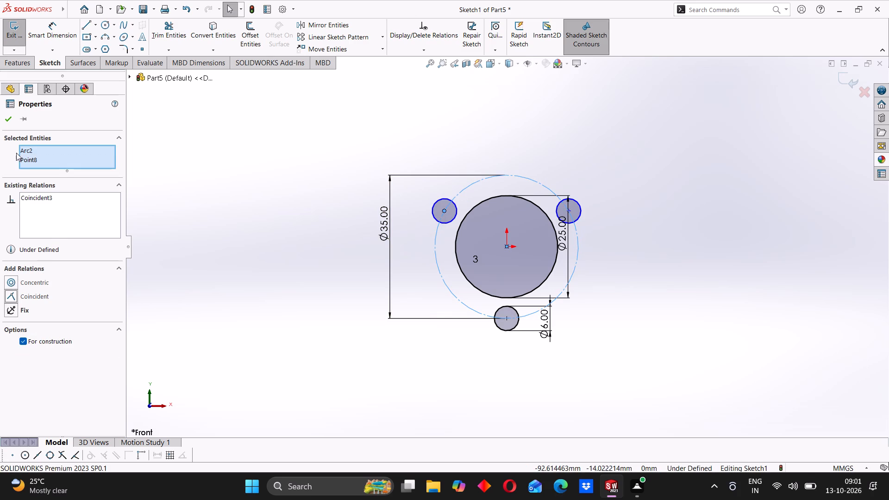
pyautogui.click(9, 121)
pyautogui.click(251, 157)
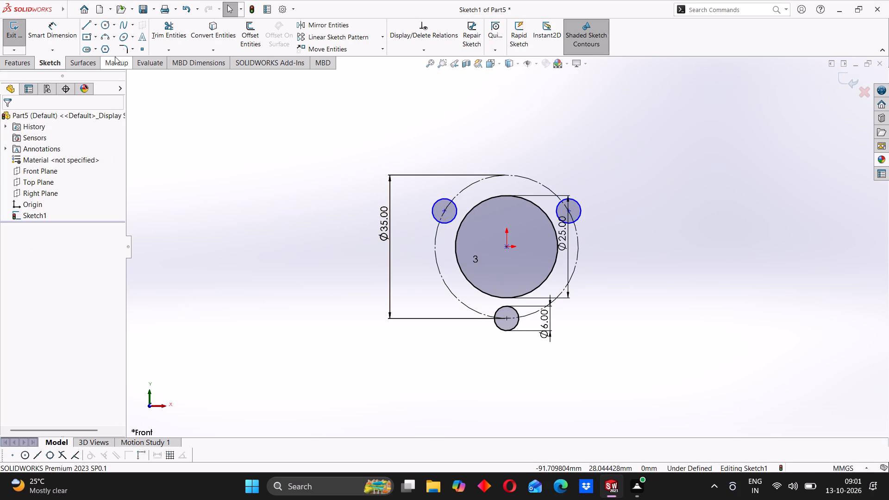
# Sketch a horizontal centerline about 60 mm long through the origin, extending past both sides of the 35 mm circle.
pyautogui.click(94, 26)
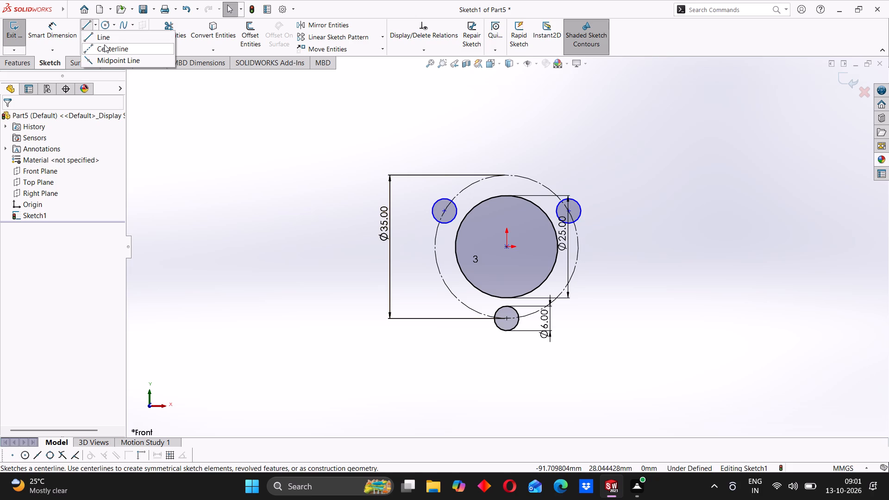
pyautogui.click(104, 44)
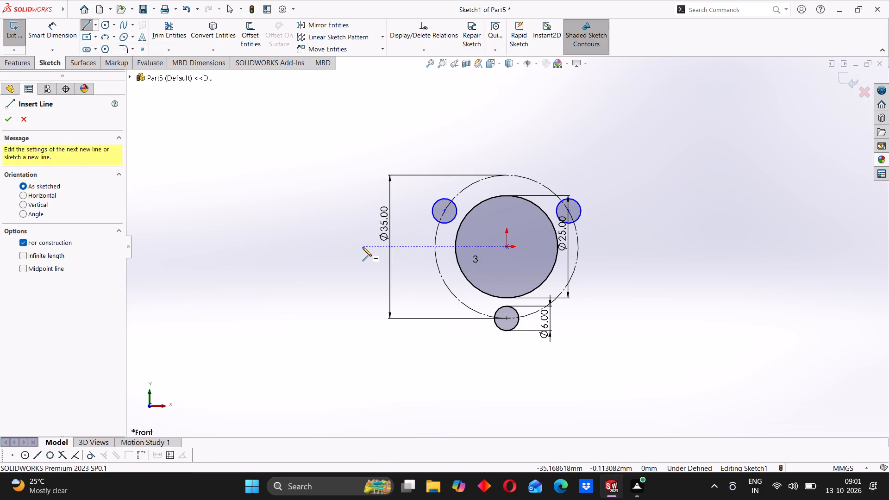
pyautogui.click(363, 247)
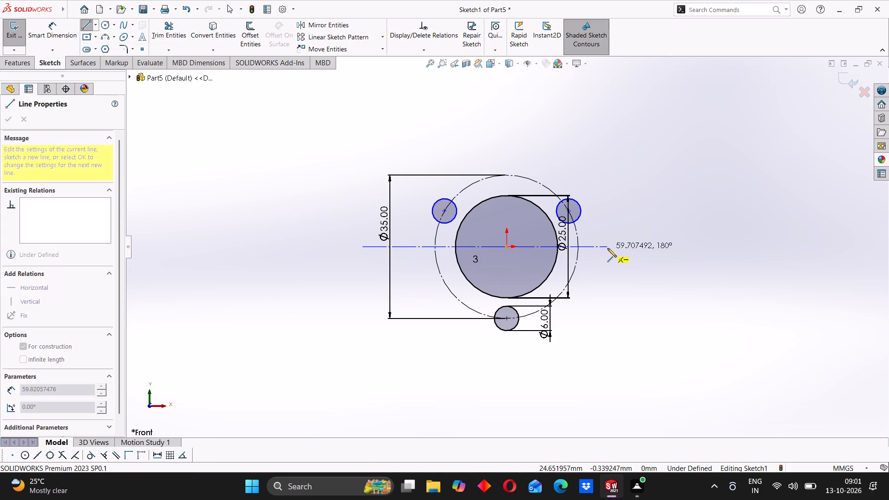
pyautogui.click(608, 248)
pyautogui.rightClick(618, 166)
pyautogui.click(628, 174)
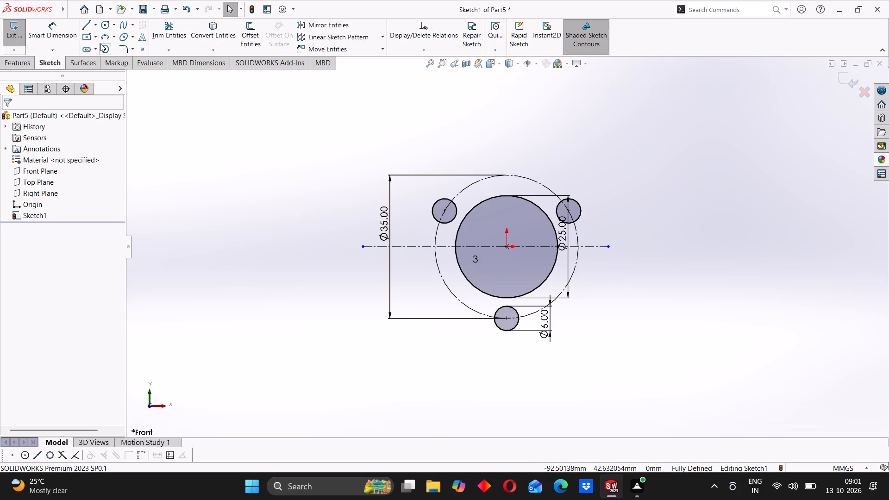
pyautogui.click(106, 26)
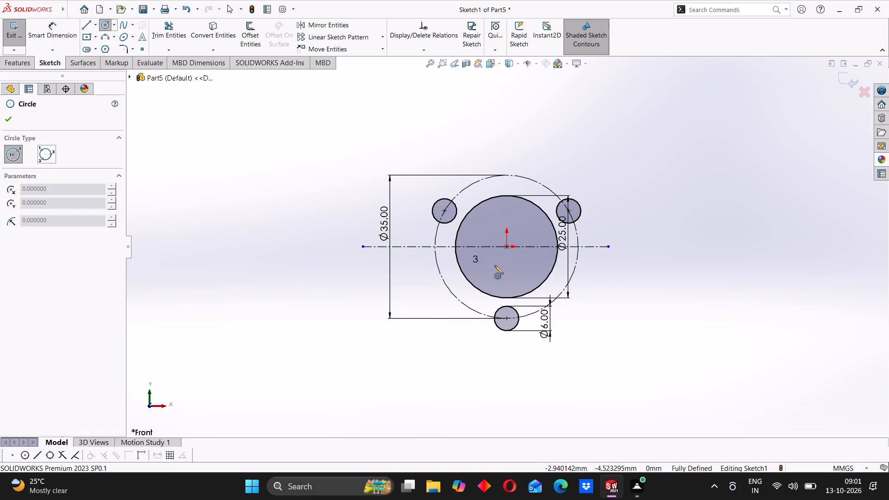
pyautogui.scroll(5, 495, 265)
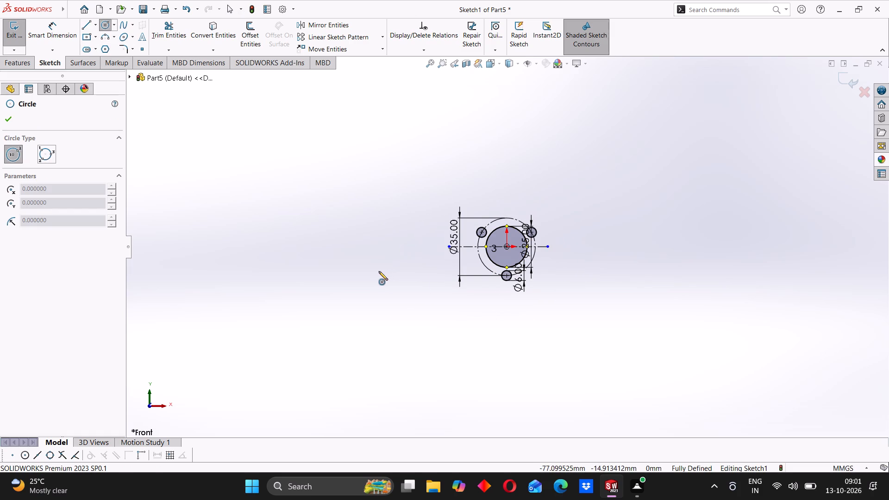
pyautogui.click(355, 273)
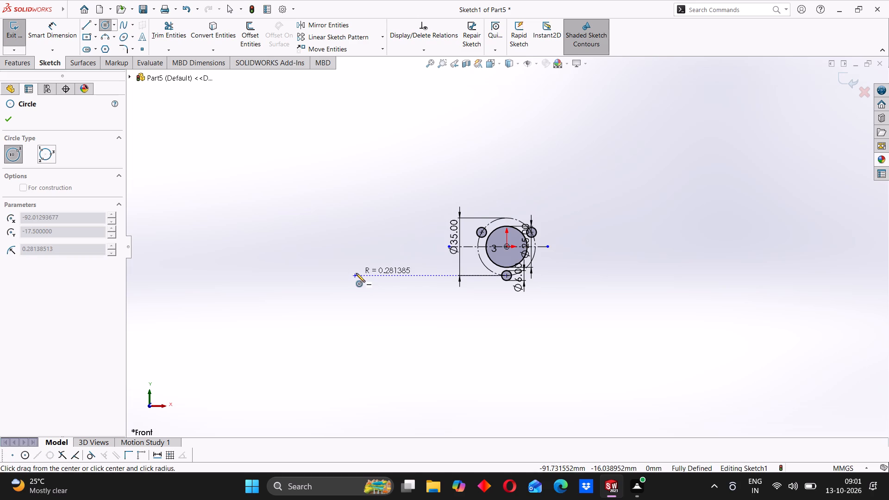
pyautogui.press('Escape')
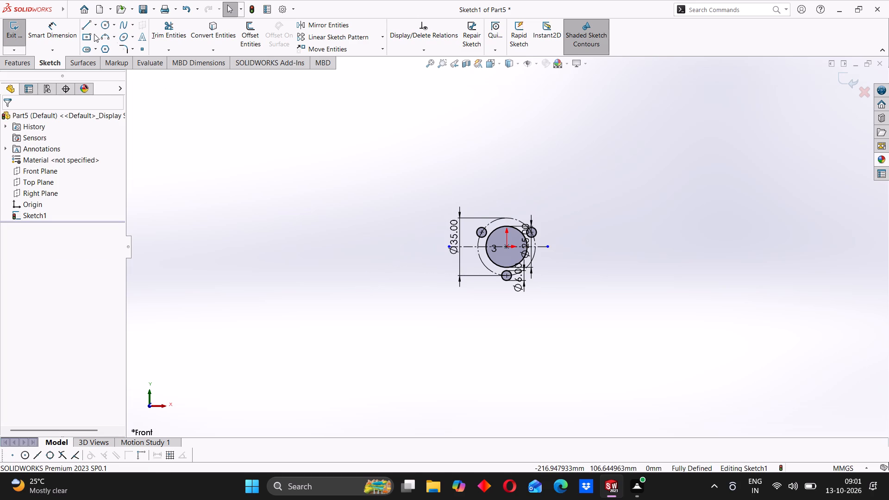
# Sketch a circle about 25 mm in diameter to the left of and slightly below the three-hole pattern.
pyautogui.click(105, 26)
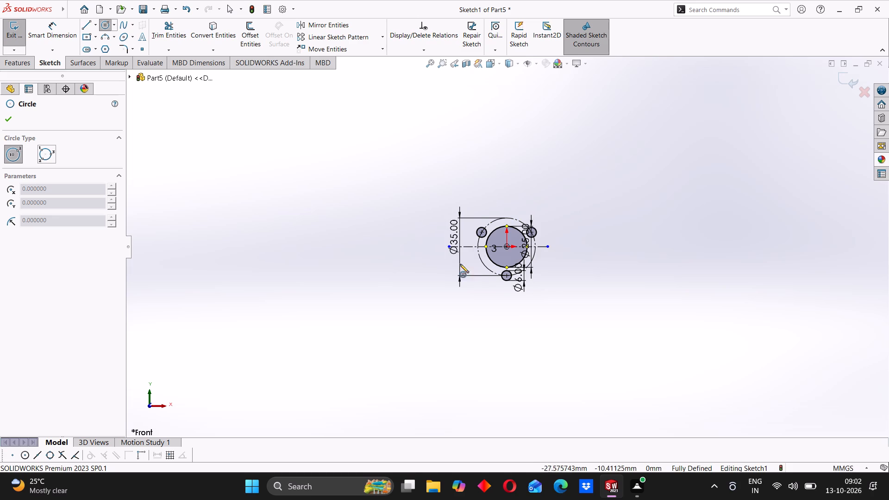
pyautogui.click(387, 269)
pyautogui.click(389, 245)
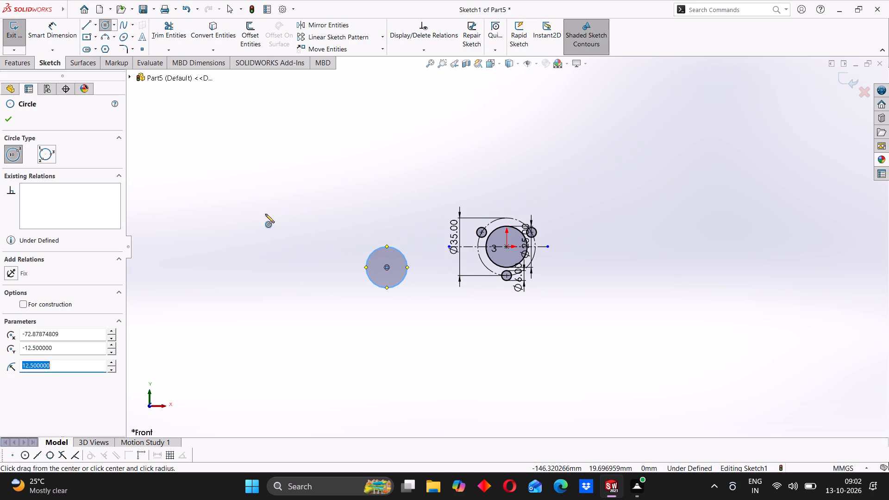
pyautogui.click(102, 25)
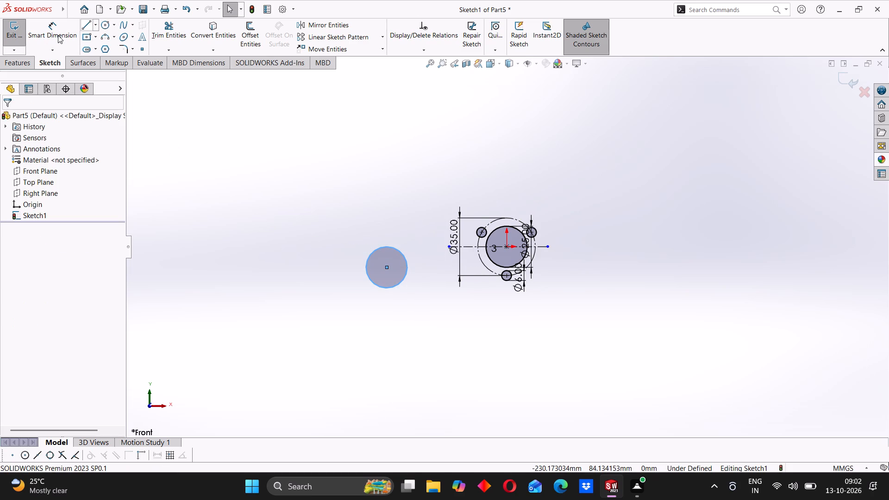
# Sketch a vertical centerline about 30 mm long from the origin upward past the 35 mm construction circle.
pyautogui.click(96, 24)
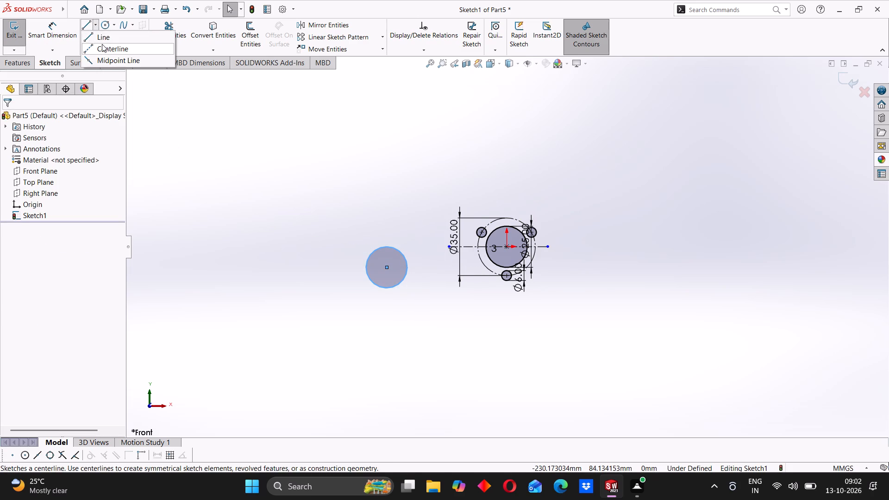
pyautogui.click(102, 44)
pyautogui.scroll(-3, 492, 259)
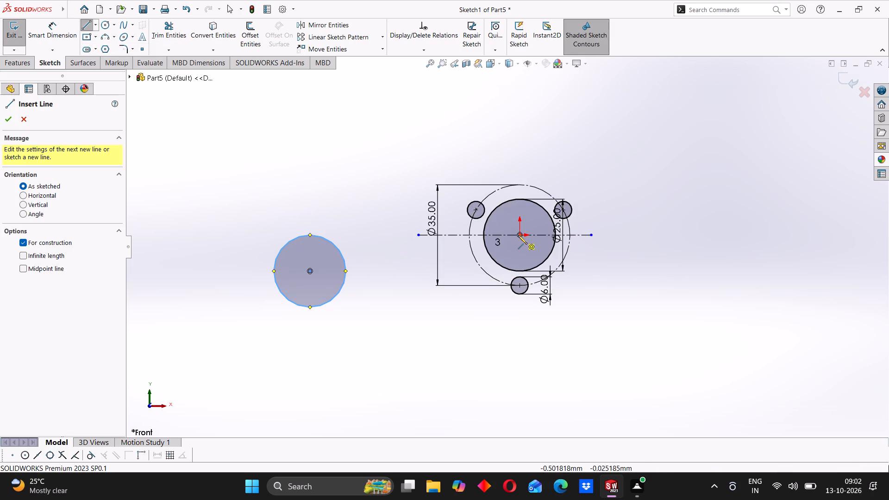
pyautogui.click(518, 235)
pyautogui.click(522, 149)
pyautogui.rightClick(403, 133)
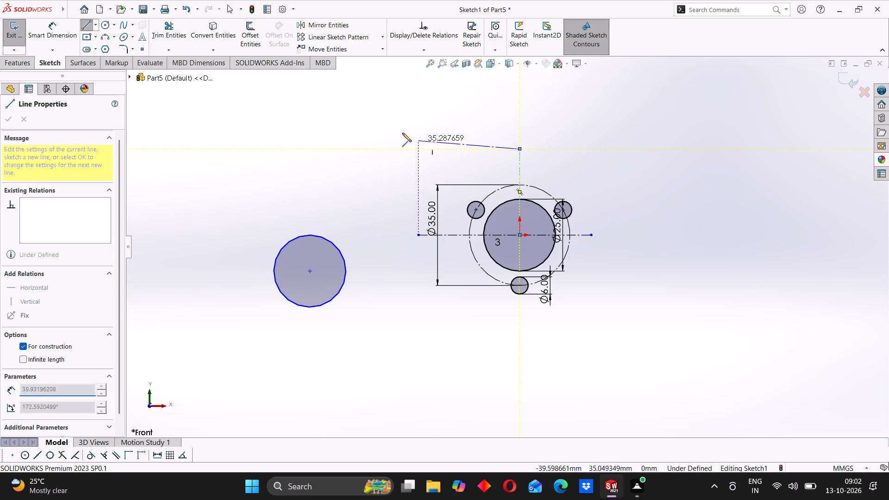
pyautogui.click(422, 138)
pyautogui.scroll(4, 532, 268)
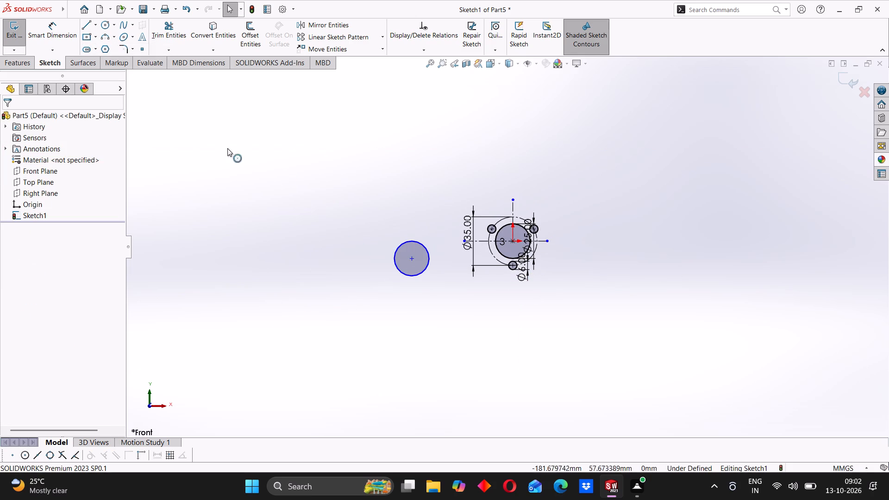
# Dimension the diameter of the separate circle left of the hole pattern to 36 mm.
pyautogui.click(56, 35)
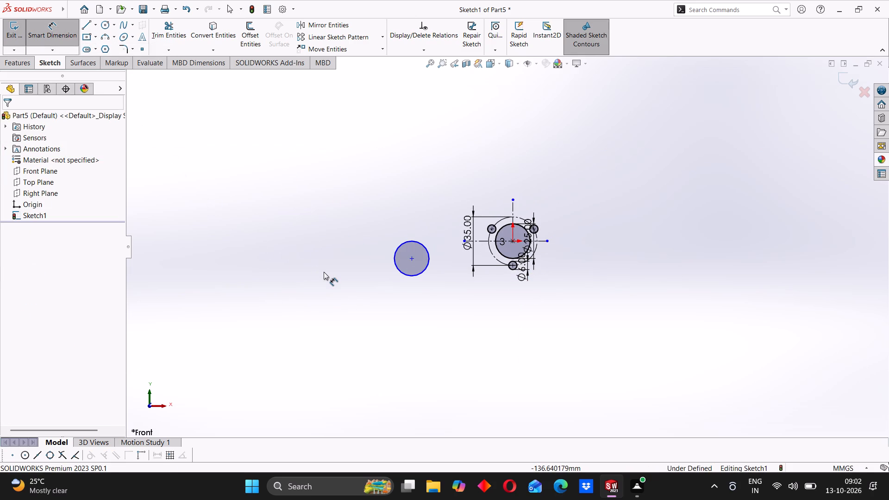
pyautogui.click(395, 260)
pyautogui.click(376, 269)
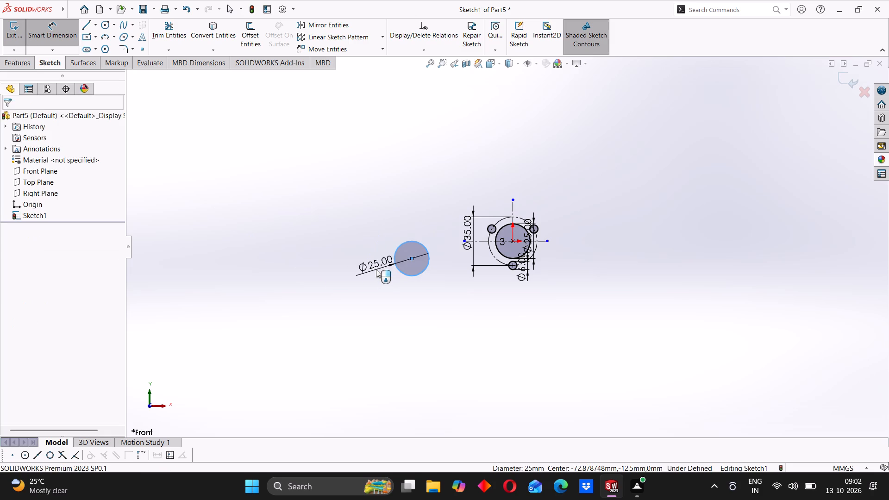
pyautogui.write('36')
pyautogui.press('Return')
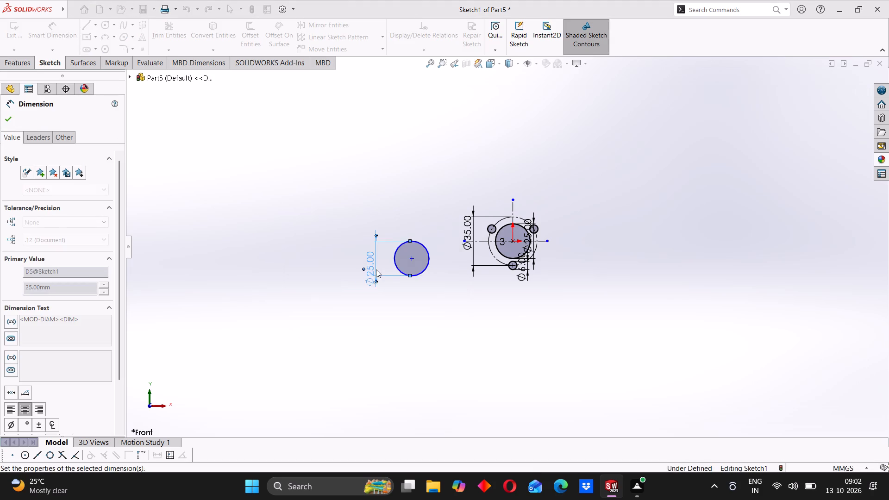
pyautogui.click(323, 275)
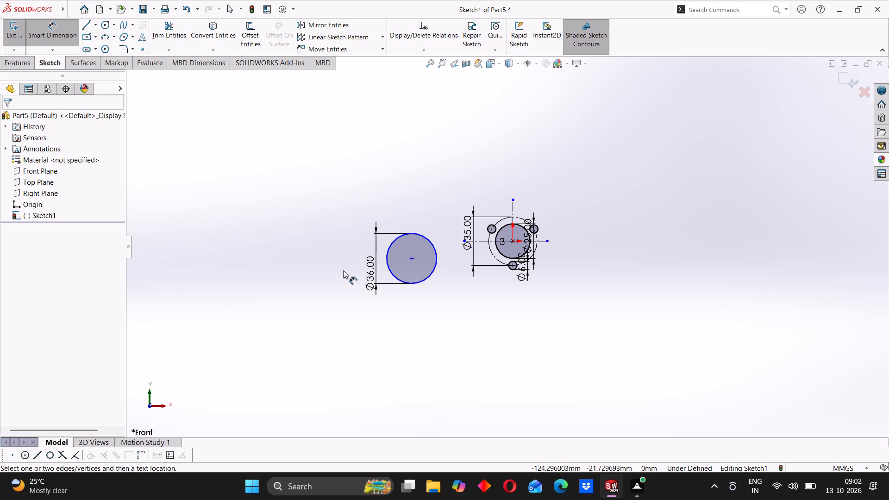
# Set the left circle's diameter to 15 mm.
pyautogui.doubleClick(369, 272)
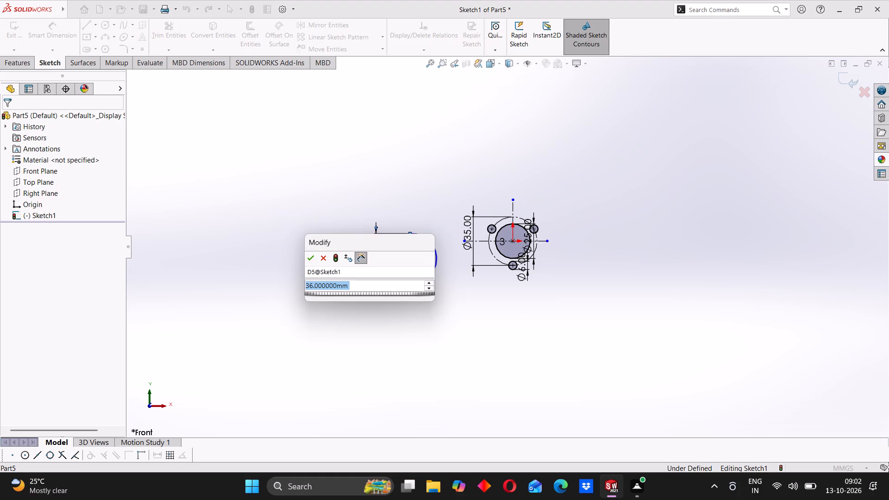
pyautogui.write('15')
pyautogui.press('Return')
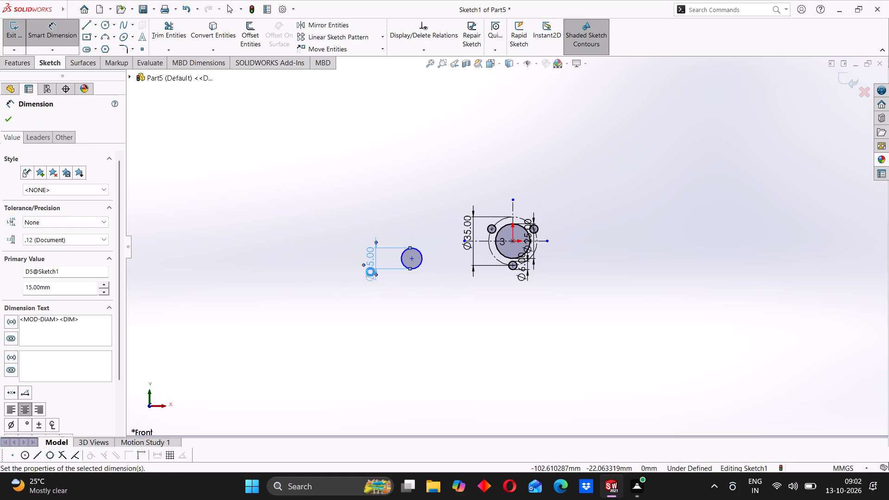
pyautogui.click(343, 274)
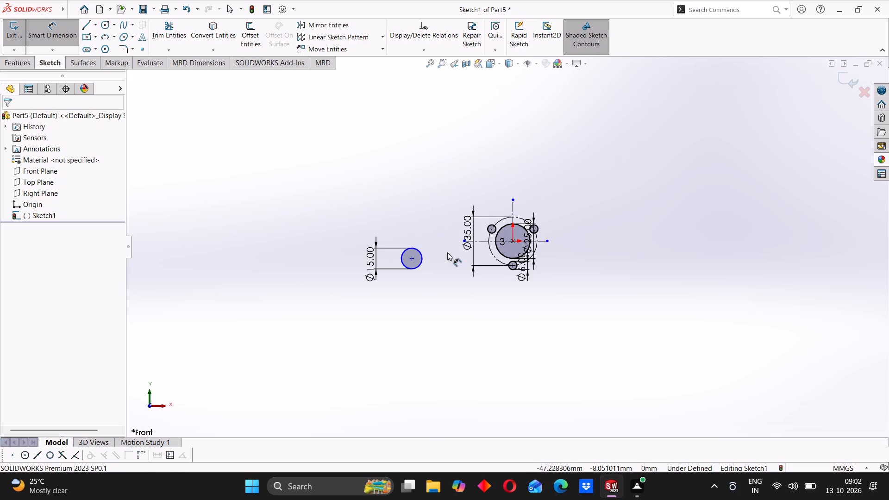
# Dimension the horizontal distance between the 15 mm circle's centre and the origin to 38 mm.
pyautogui.click(412, 258)
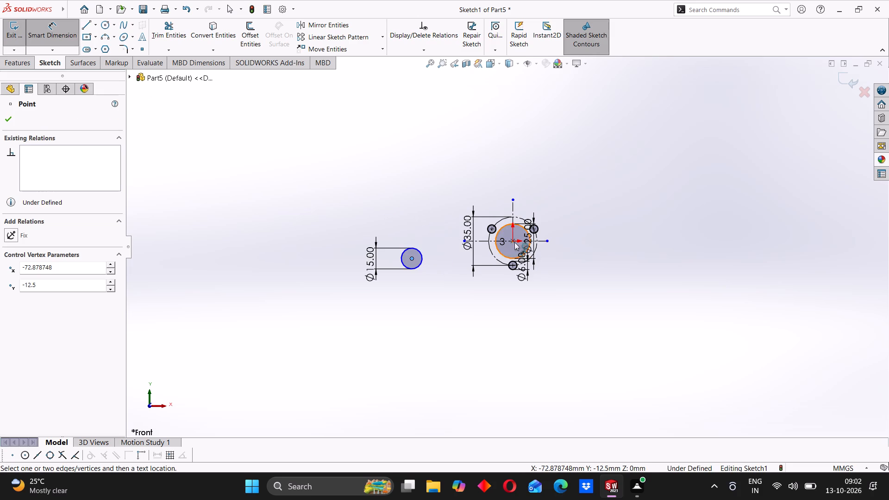
pyautogui.click(513, 240)
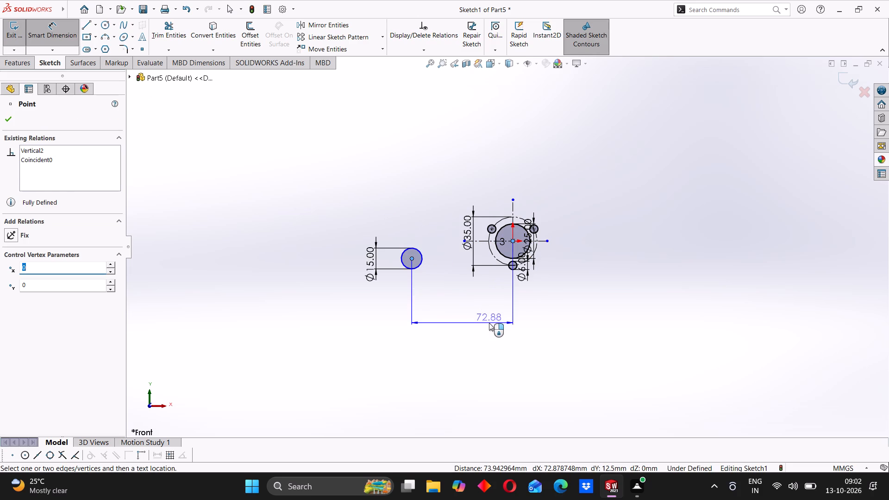
pyautogui.click(489, 323)
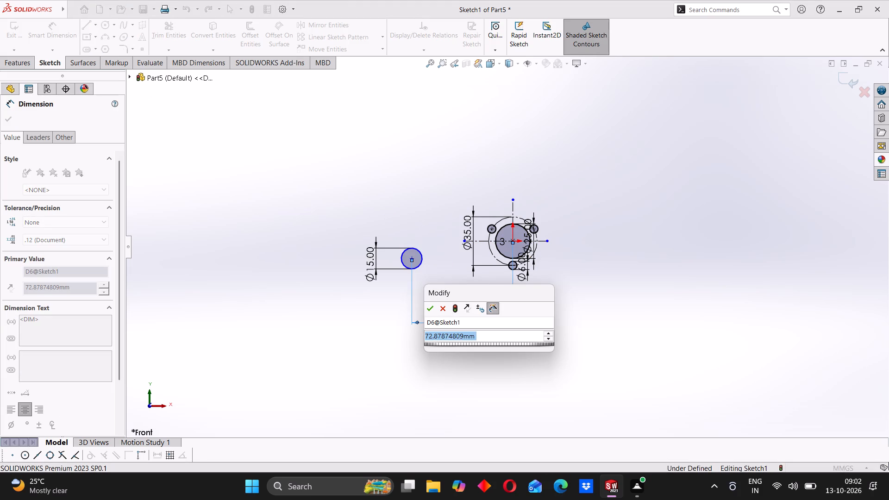
pyautogui.write('38')
pyautogui.press('Return')
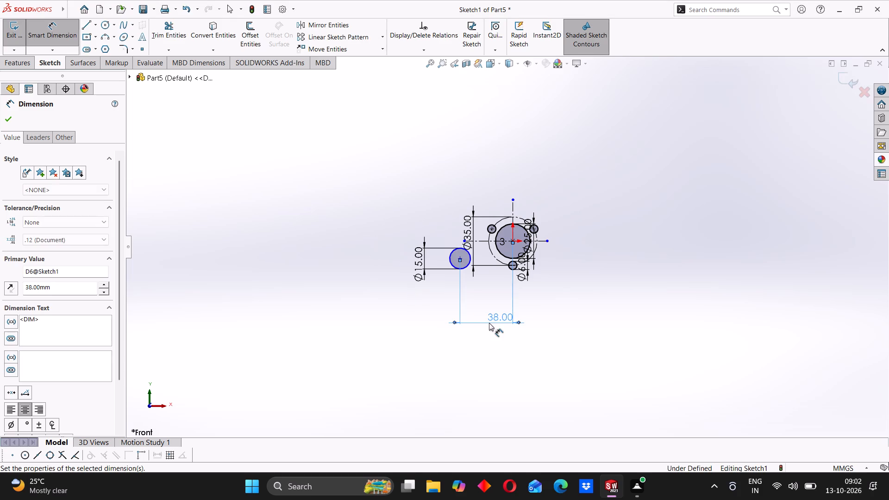
pyautogui.click(384, 335)
# Sketch a larger circle concentric with the 15 mm circle and dimension its diameter to 36 mm.
pyautogui.scroll(-3, 468, 256)
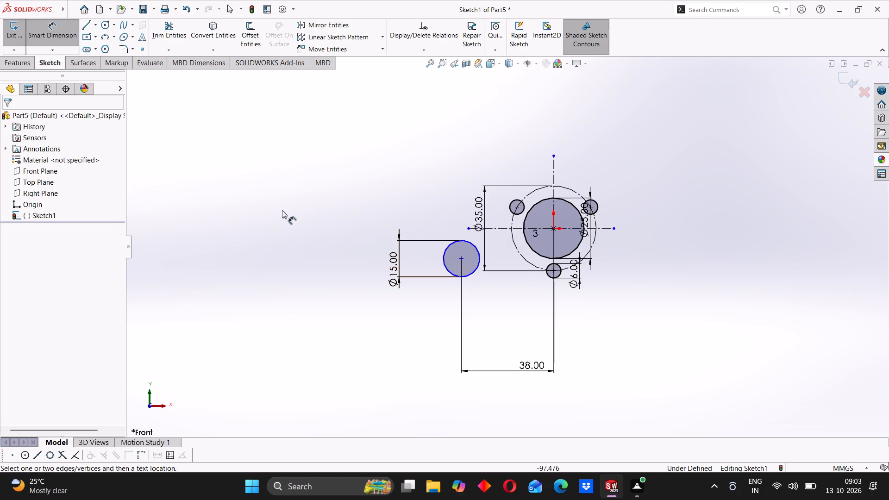
pyautogui.click(106, 22)
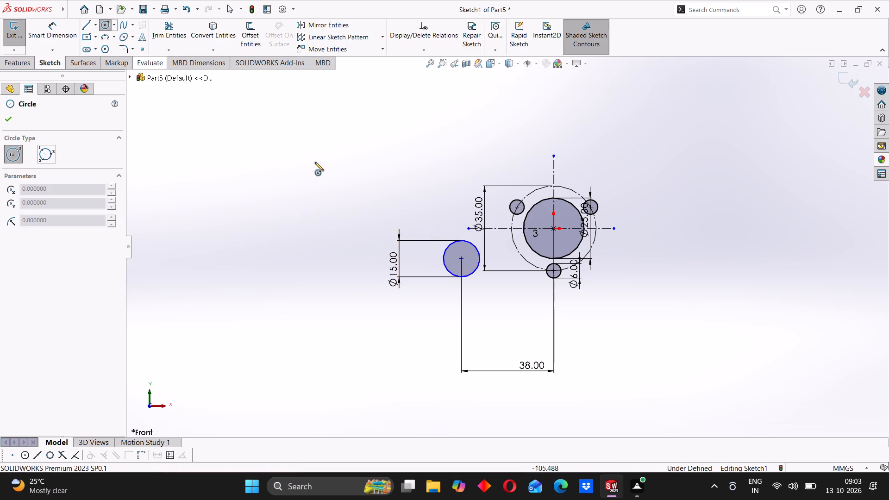
pyautogui.click(460, 259)
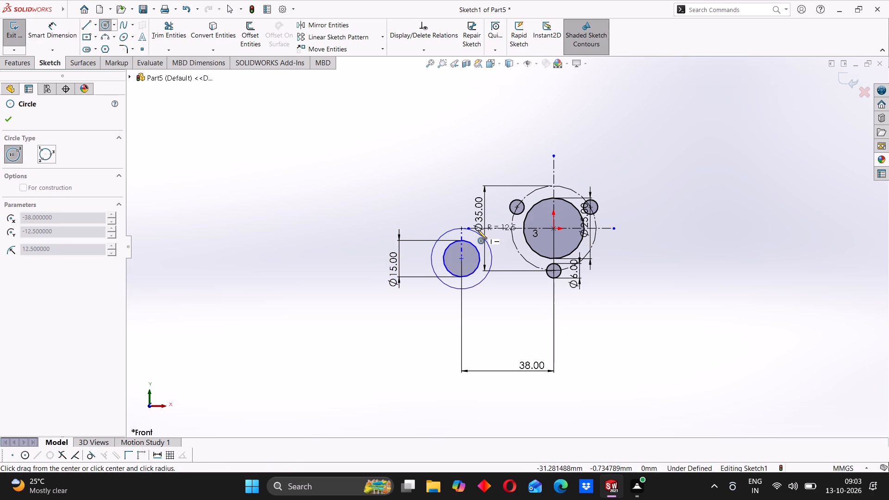
pyautogui.click(491, 221)
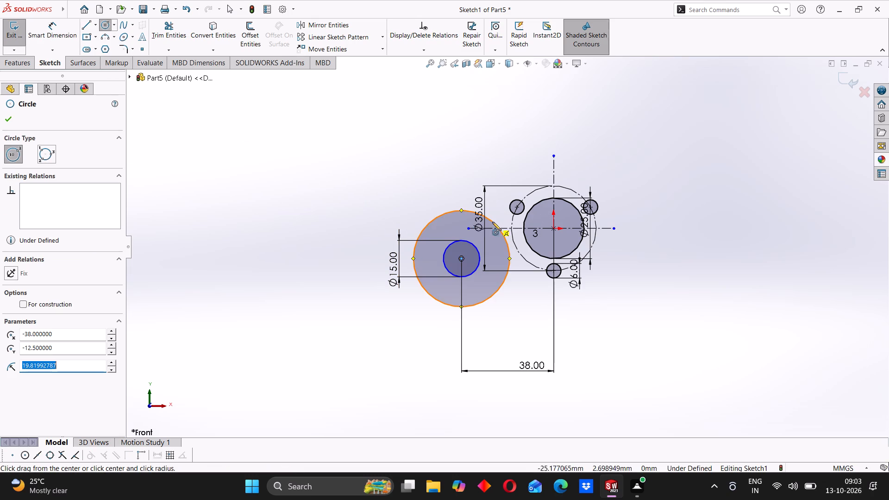
pyautogui.click(59, 30)
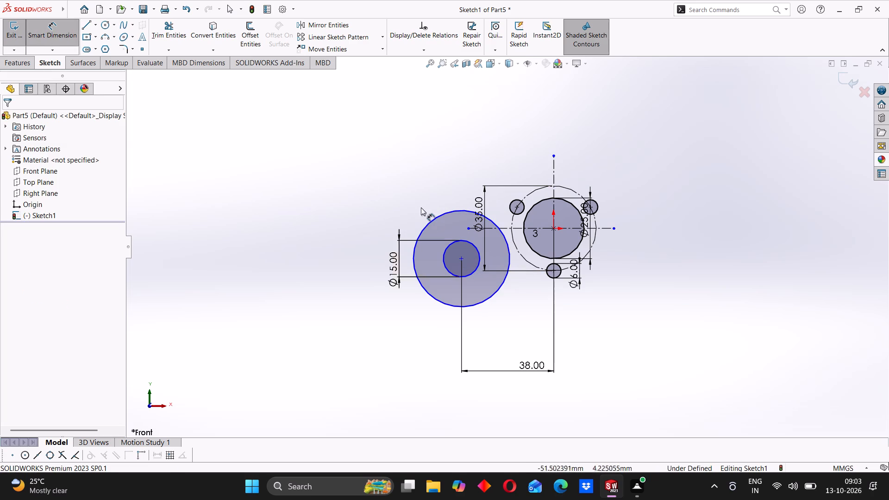
pyautogui.click(431, 220)
pyautogui.click(319, 237)
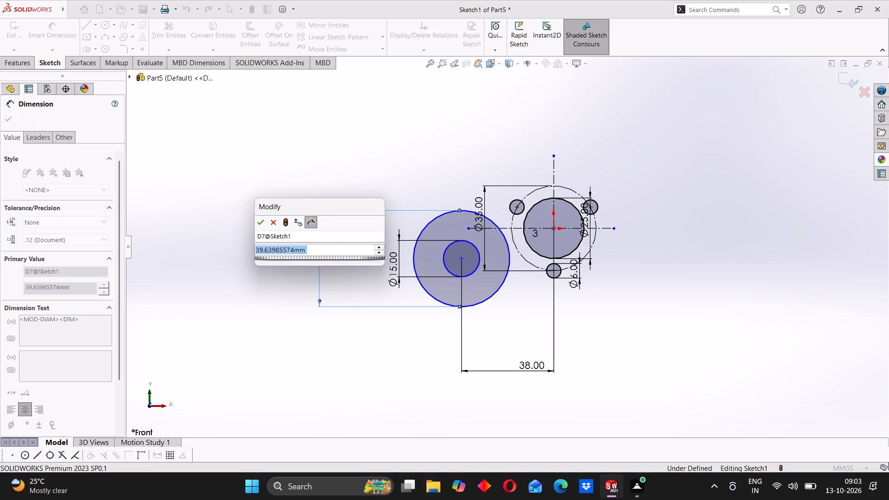
pyautogui.write('36')
pyautogui.press('Return')
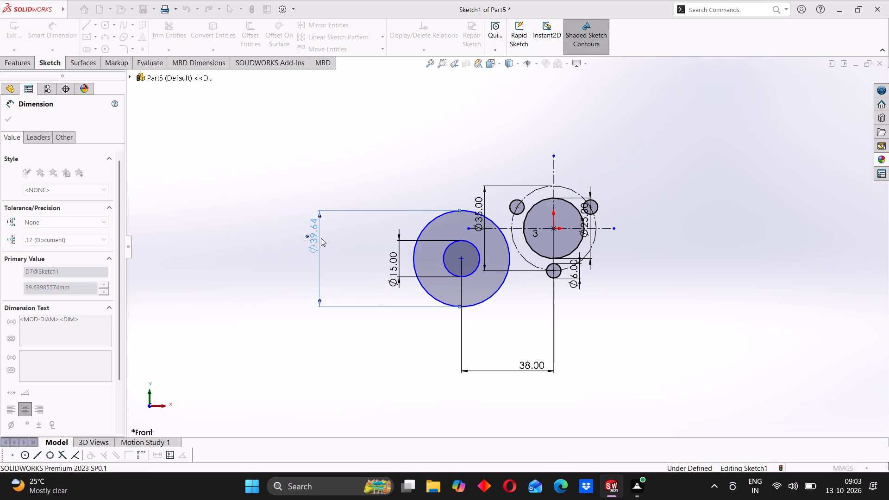
pyautogui.click(265, 258)
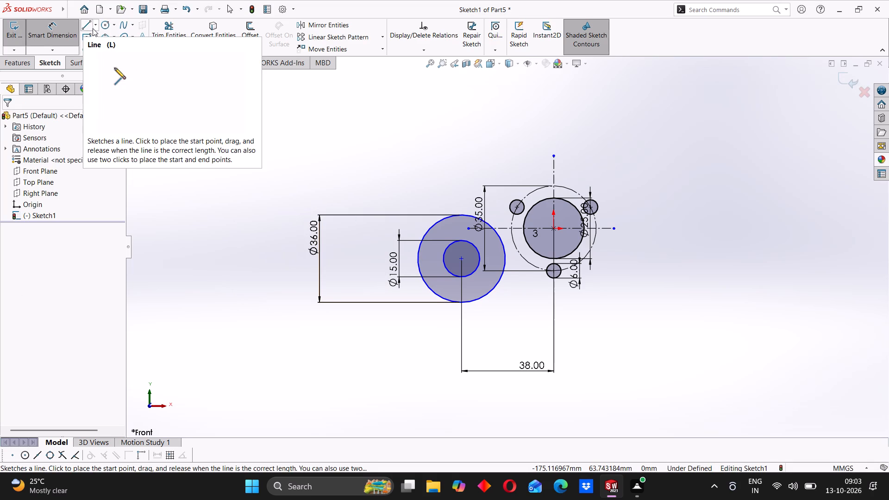
# Mirror the 36 mm and 15 mm circles about the vertical centerline through the origin.
pyautogui.click(323, 26)
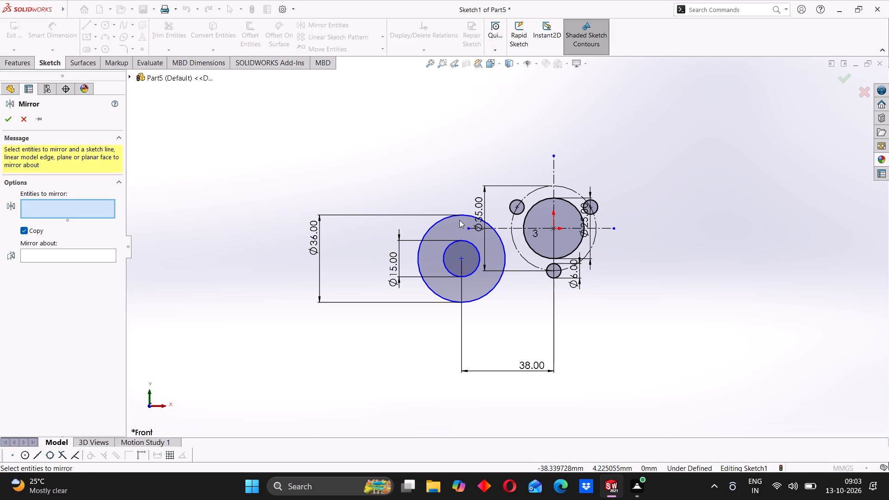
pyautogui.click(459, 220)
pyautogui.moveTo(458, 240); pyautogui.dragTo(453, 237)
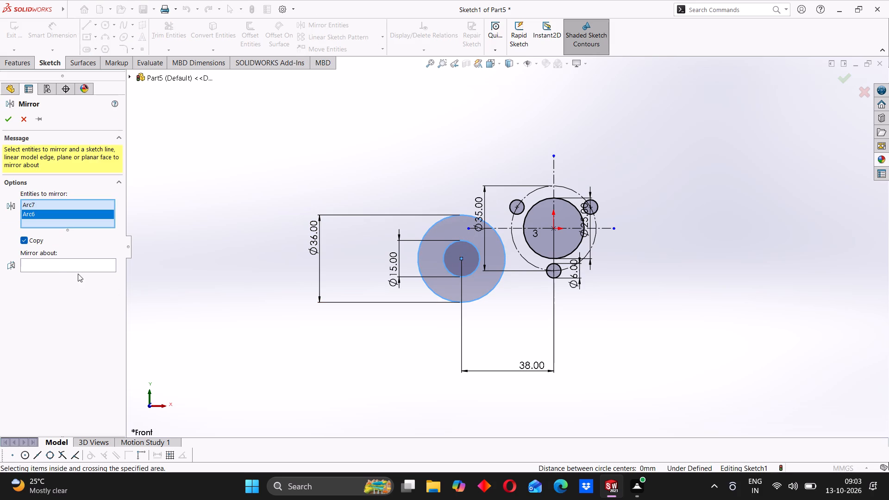
pyautogui.click(69, 263)
pyautogui.click(556, 173)
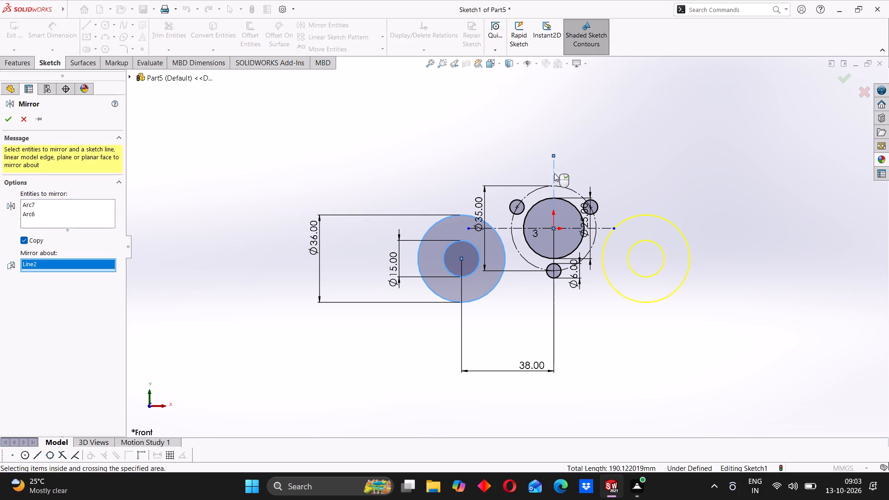
pyautogui.click(6, 121)
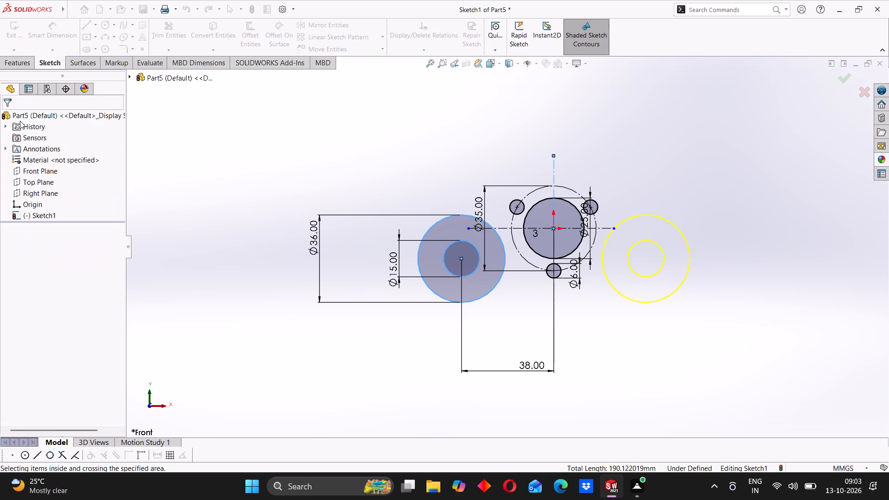
# Sketch a 76 mm horizontal line joining the bottom quadrants of the two 36 mm circles.
pyautogui.click(85, 28)
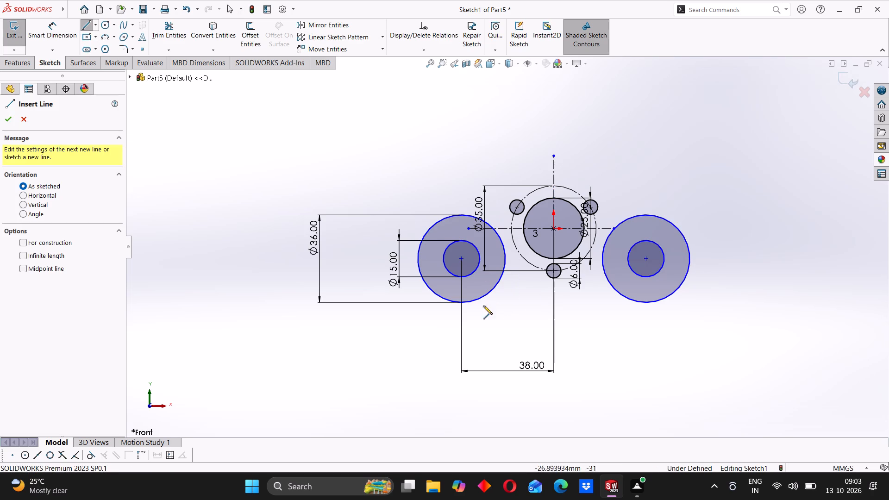
pyautogui.scroll(-4, 455, 300)
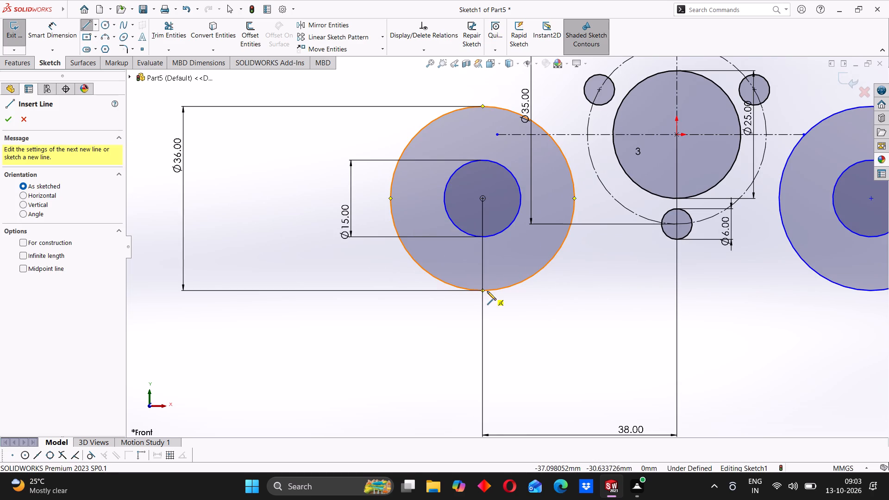
pyautogui.click(488, 292)
pyautogui.scroll(4, 708, 288)
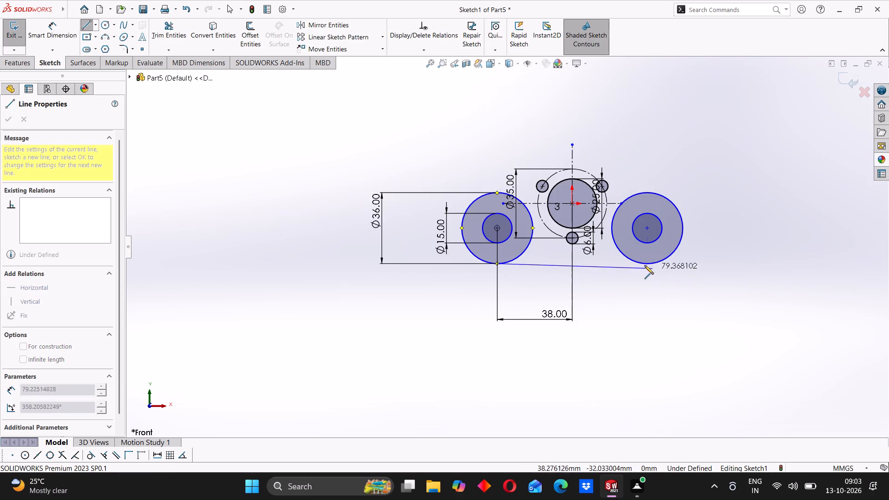
pyautogui.scroll(-7, 637, 263)
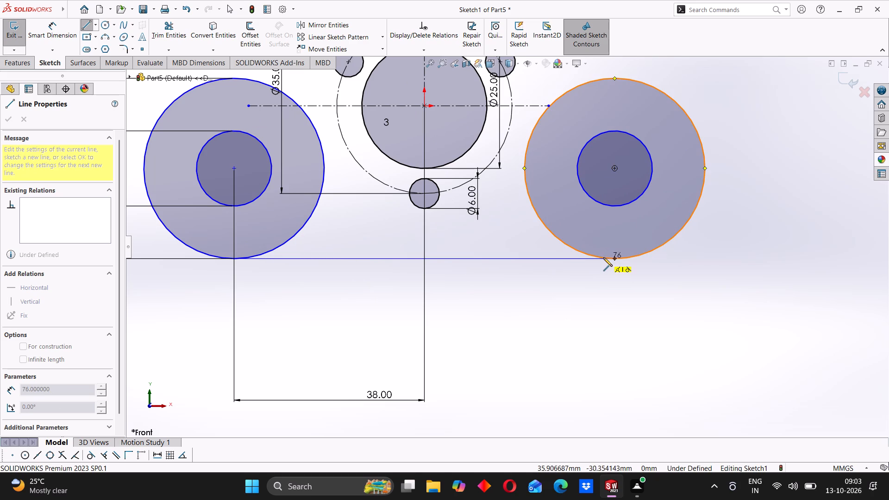
pyautogui.click(603, 257)
pyautogui.rightClick(463, 264)
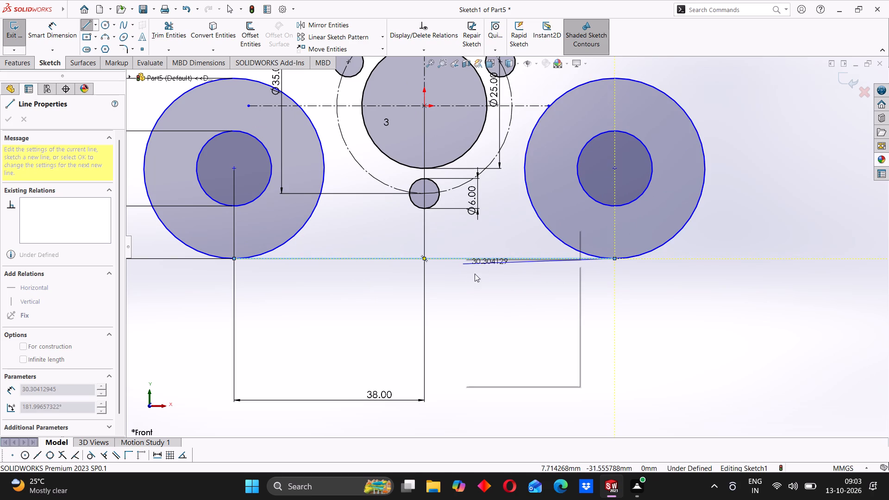
# Finish the bottom line and check its relation to the lower-left 36 mm circle.
pyautogui.click(486, 272)
pyautogui.scroll(3, 531, 298)
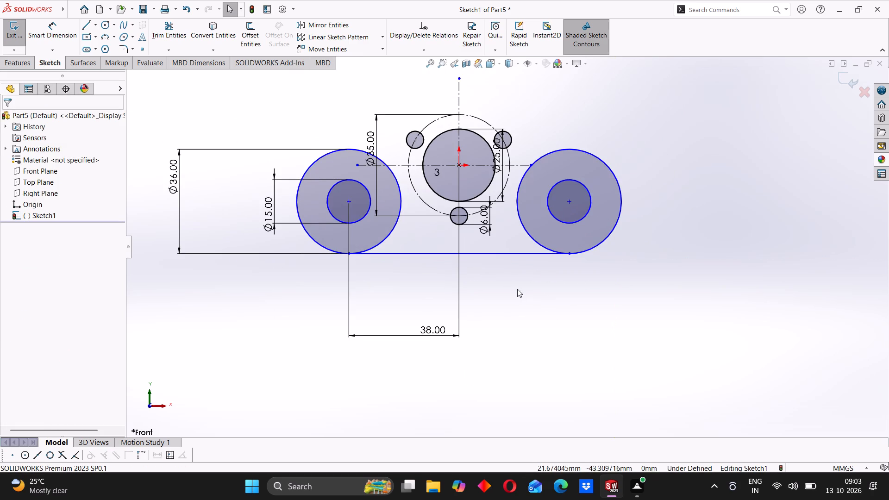
pyautogui.click(393, 256)
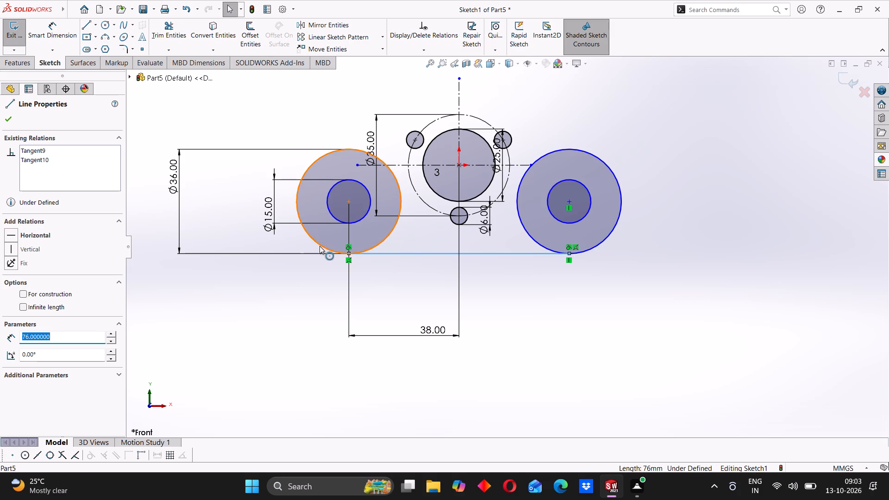
pyautogui.keyDown('ctrl'); pyautogui.click(319, 246); pyautogui.keyUp('ctrl')
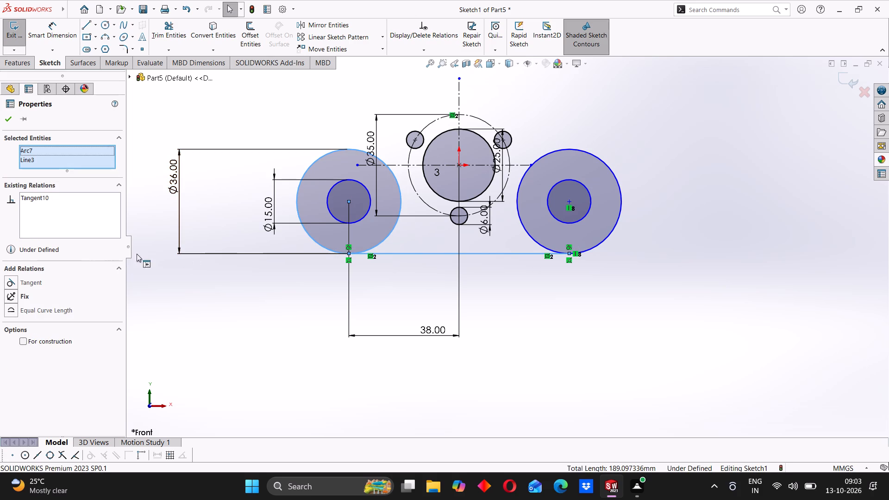
pyautogui.click(13, 120)
pyautogui.scroll(3, 402, 196)
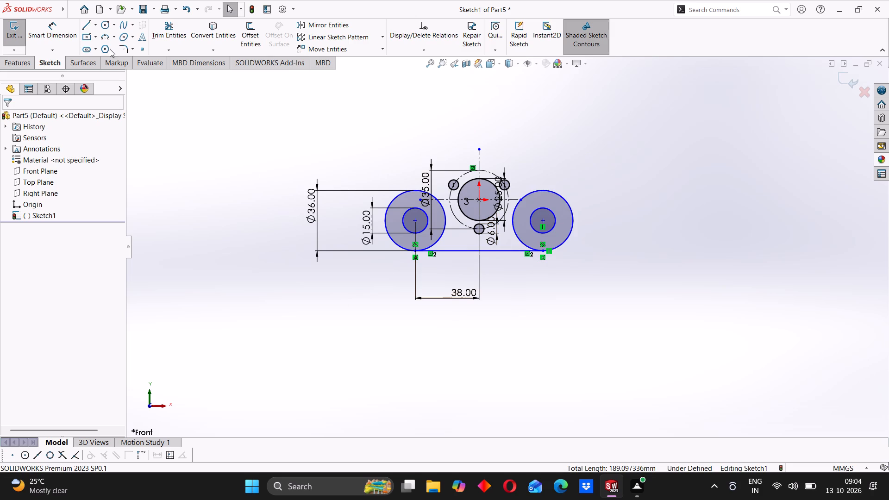
# Dimension the vertical distance between the bottom horizontal line and the origin to 32 mm.
pyautogui.click(67, 35)
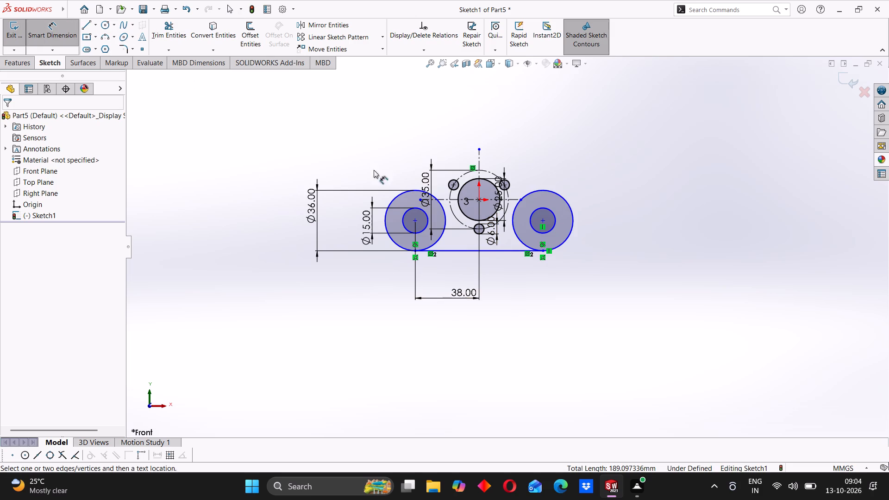
pyautogui.scroll(-4, 462, 232)
pyautogui.click(471, 259)
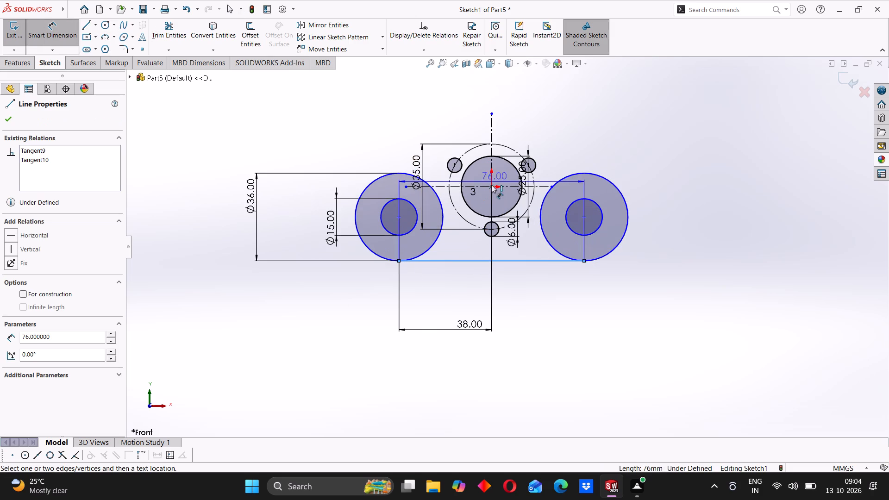
pyautogui.click(491, 187)
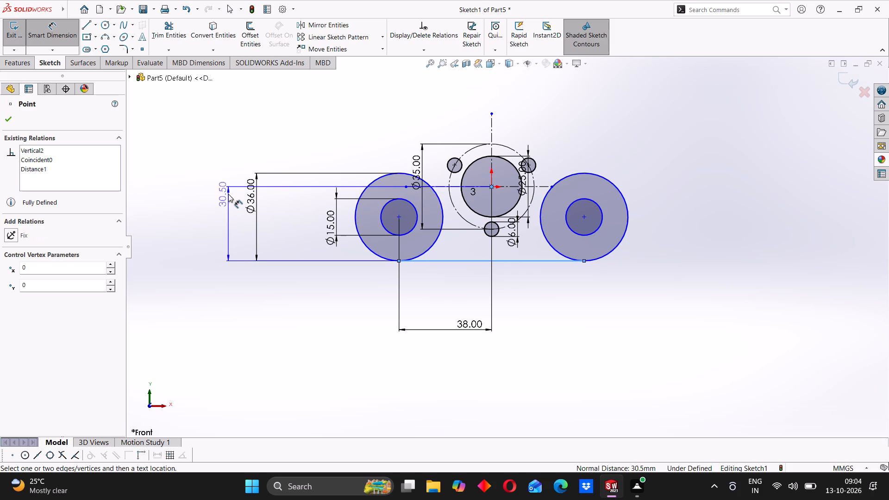
pyautogui.click(228, 194)
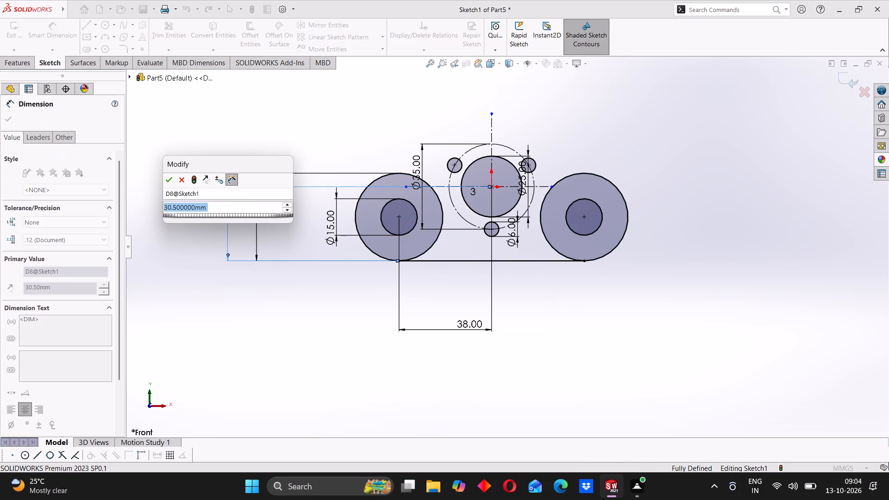
pyautogui.write('32')
pyautogui.press('Return')
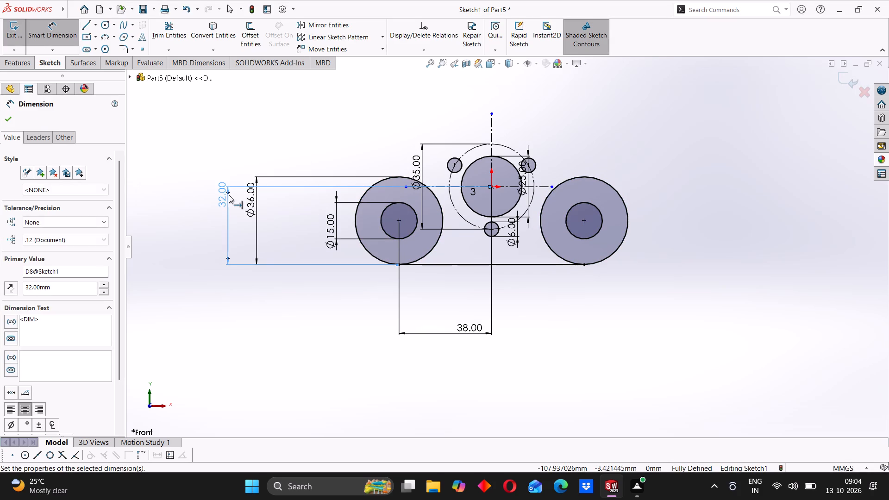
pyautogui.click(161, 194)
# Sketch two concentric circles centred about 110 mm directly above the origin, about 25 mm and 59 mm in diameter.
pyautogui.scroll(2, 416, 231)
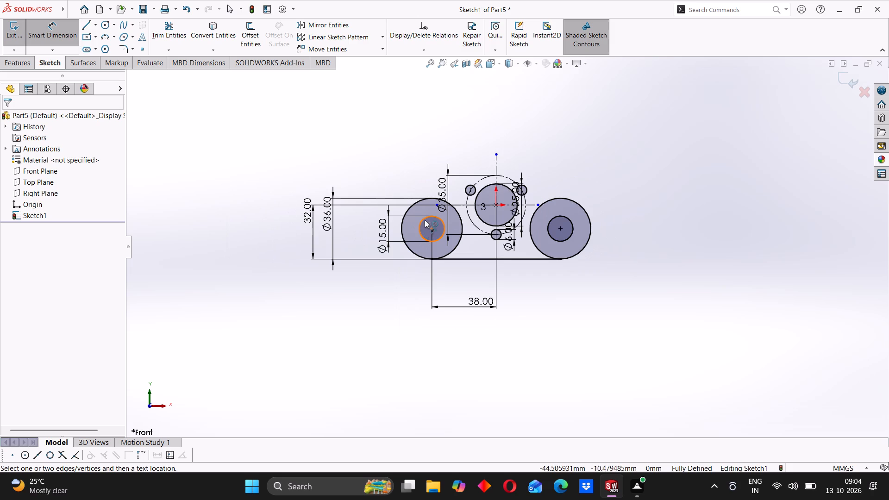
pyautogui.scroll(1, 463, 215)
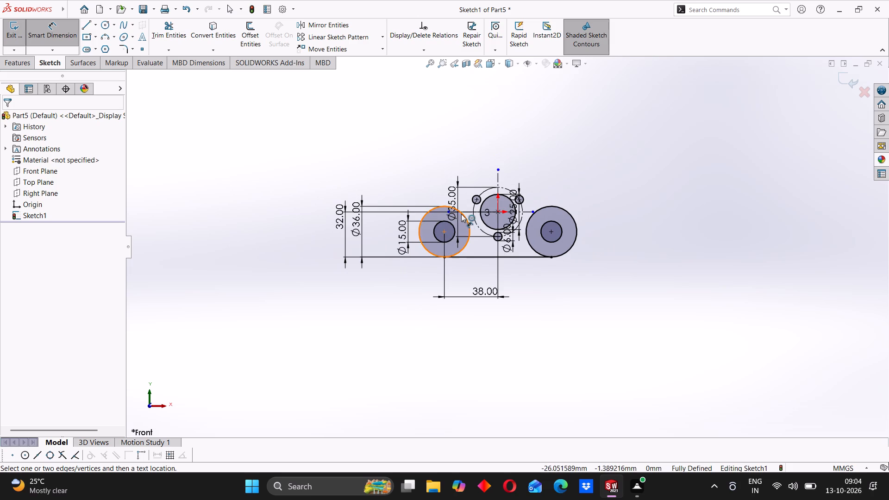
pyautogui.scroll(2, 455, 200)
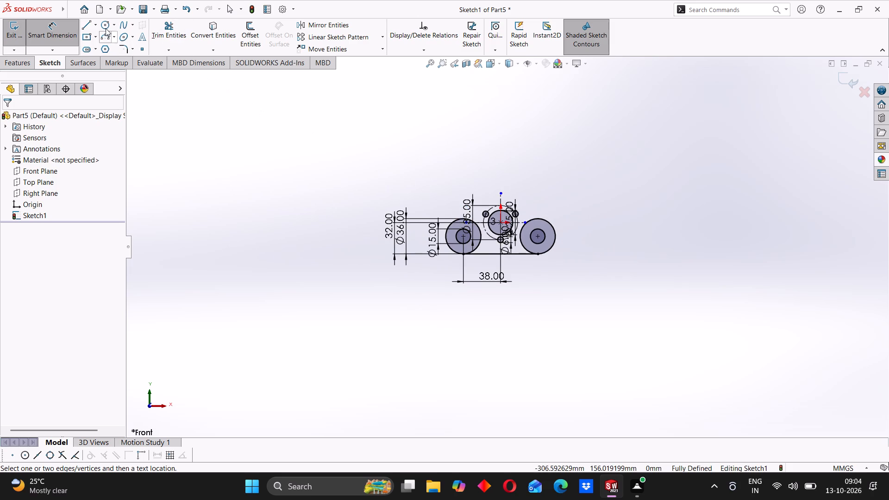
pyautogui.click(101, 25)
pyautogui.scroll(-3, 481, 141)
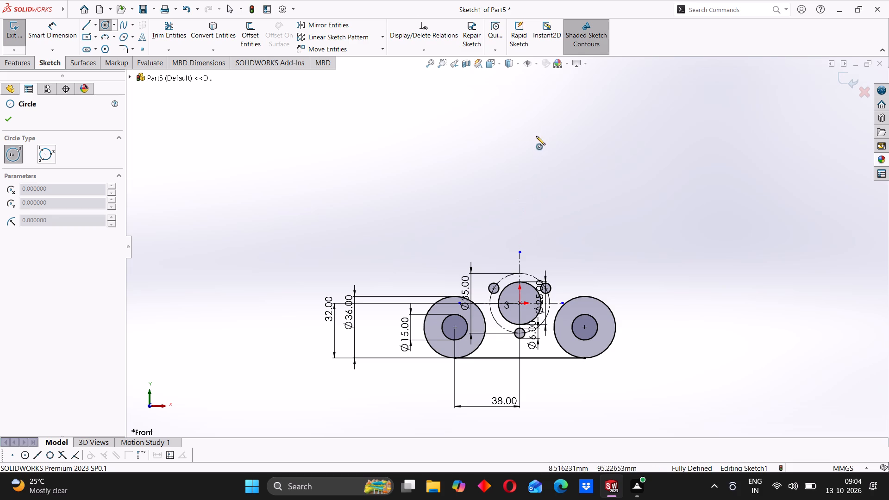
pyautogui.click(518, 114)
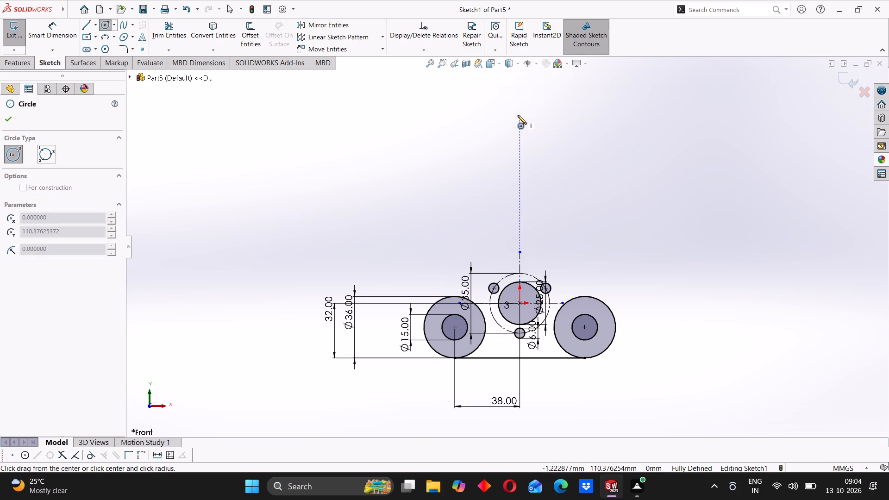
pyautogui.click(530, 133)
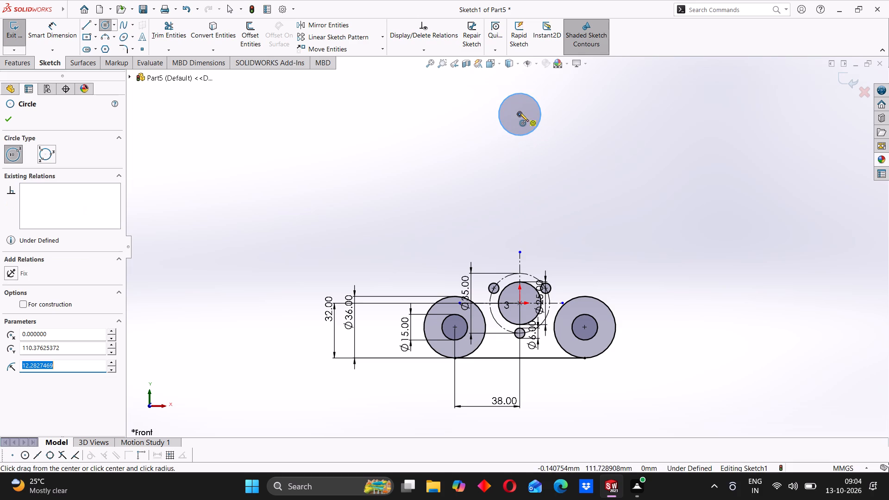
pyautogui.click(520, 112)
pyautogui.click(557, 148)
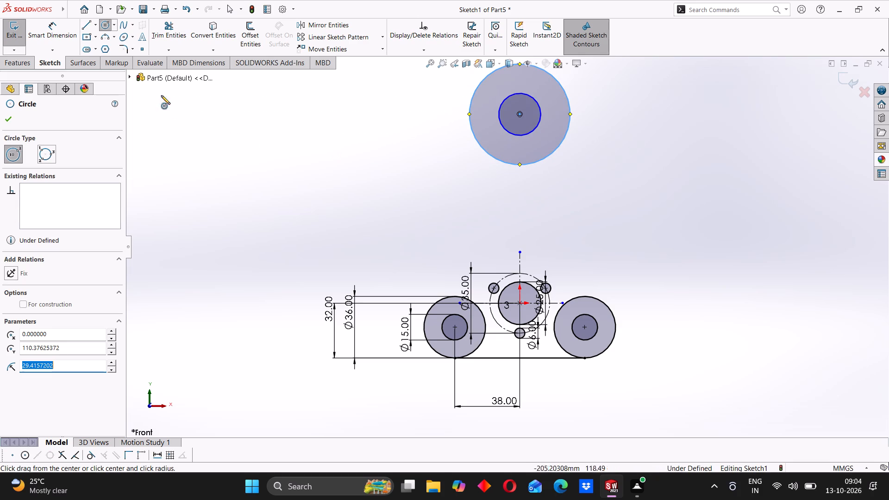
# Dimension the upper concentric circles, setting the inner diameter to 15 mm and the outer diameter to 36 mm.
pyautogui.click(60, 35)
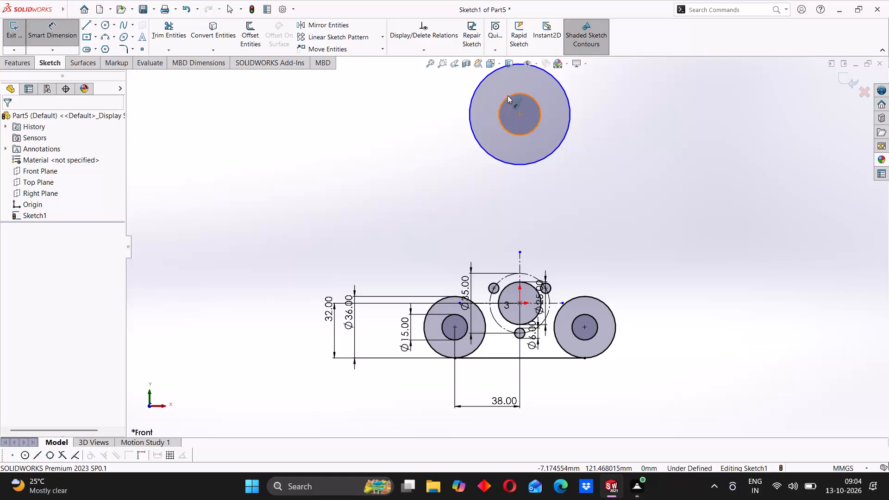
pyautogui.click(510, 97)
pyautogui.click(542, 96)
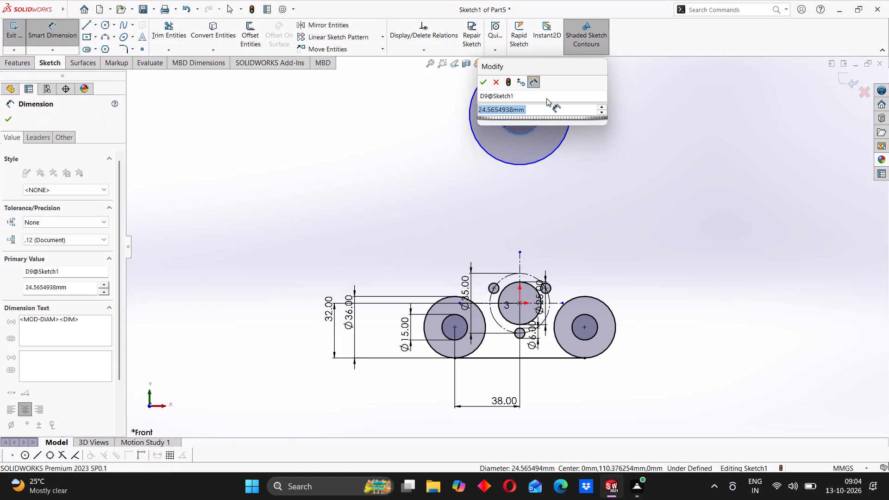
pyautogui.write('15')
pyautogui.press('Return')
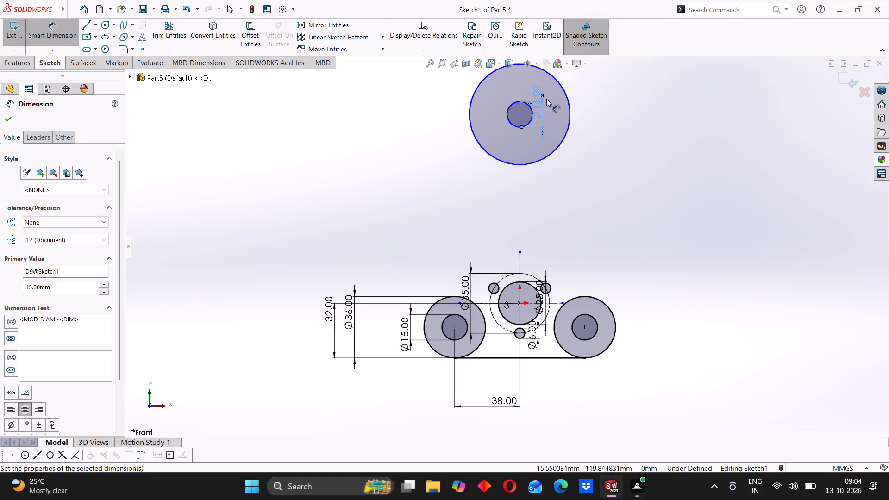
pyautogui.click(566, 93)
pyautogui.click(591, 116)
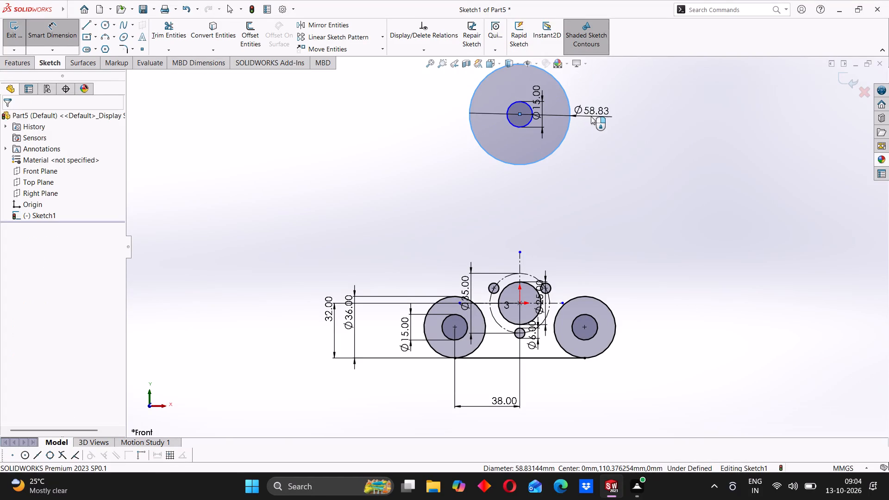
pyautogui.write('36')
pyautogui.press('Return')
pyautogui.click(401, 196)
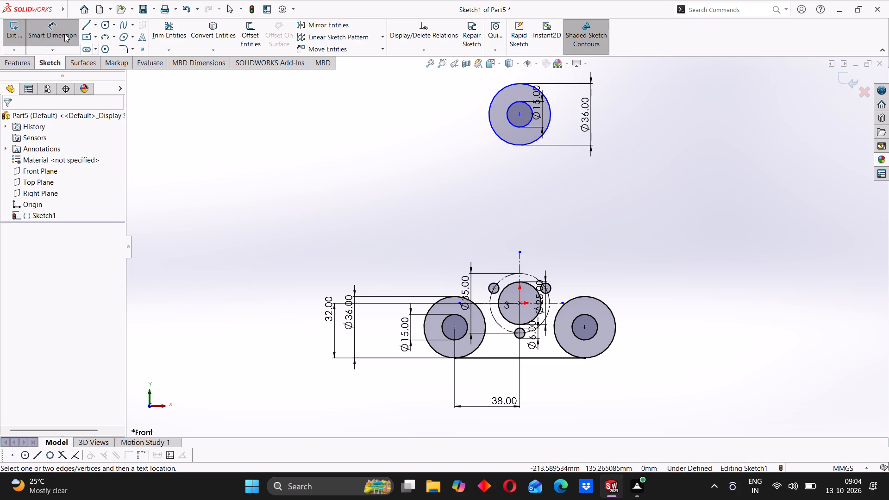
# Sketch two slanted lines joining the outer sides of the two lower 36 mm circles to the upper 36 mm circle.
pyautogui.click(82, 25)
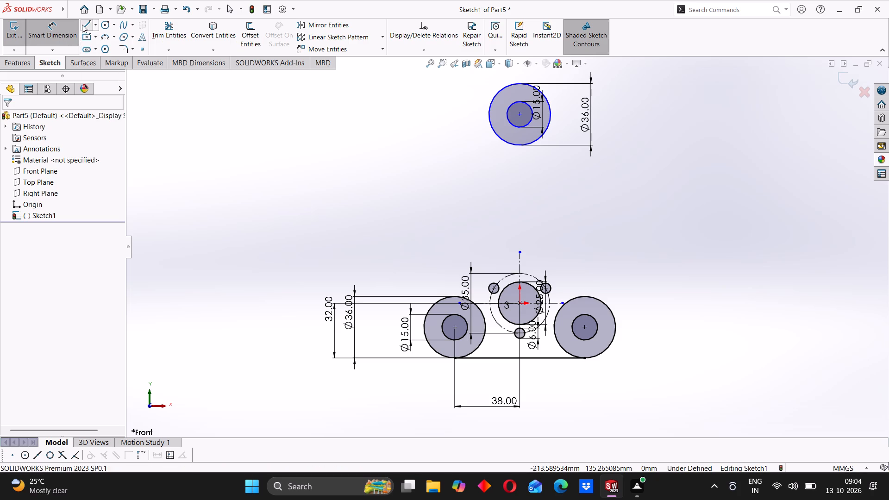
pyautogui.click(433, 305)
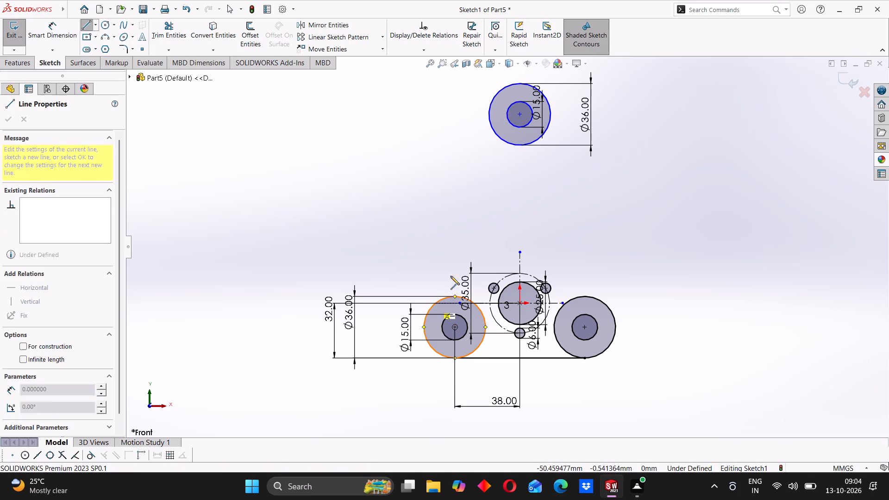
pyautogui.click(492, 101)
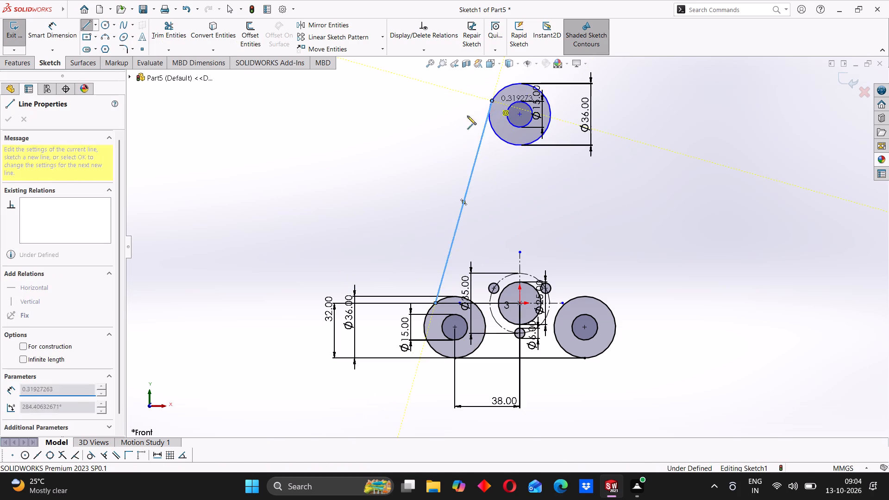
pyautogui.rightClick(348, 141)
pyautogui.click(358, 143)
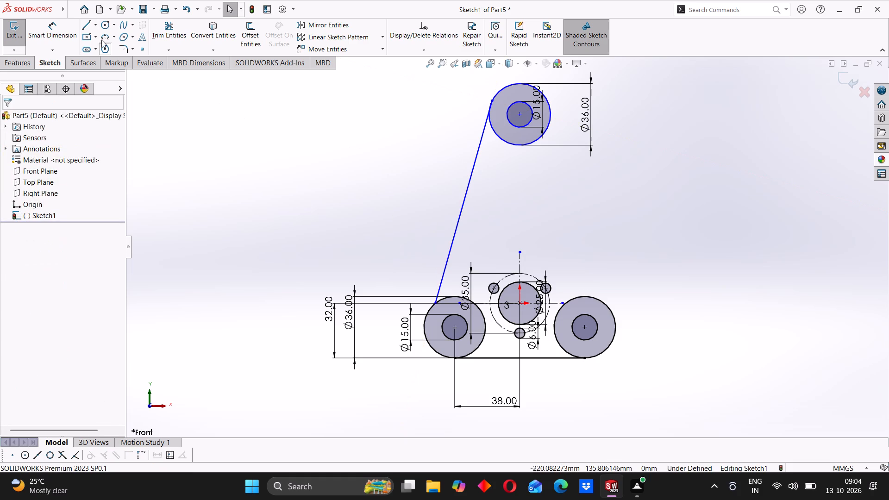
pyautogui.click(87, 28)
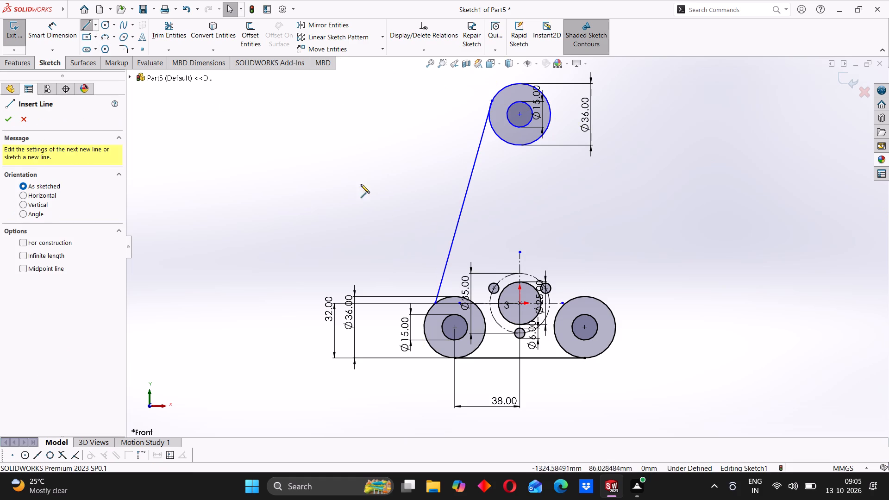
pyautogui.click(616, 320)
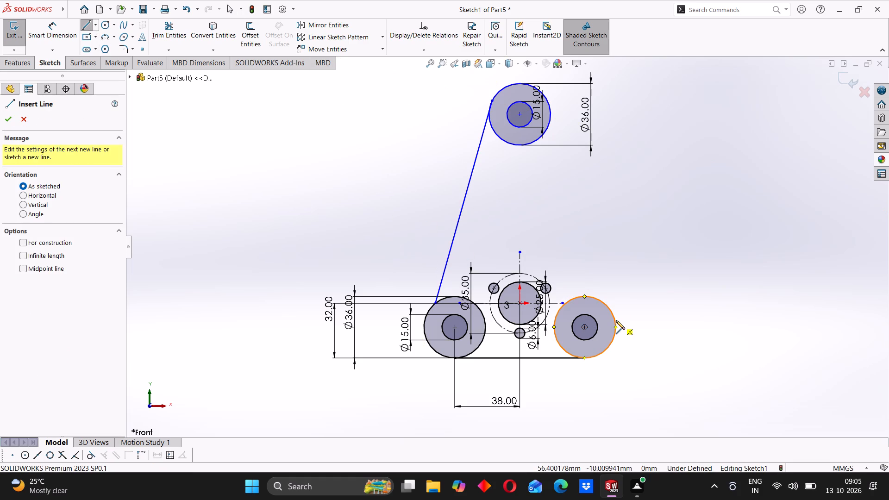
pyautogui.click(550, 102)
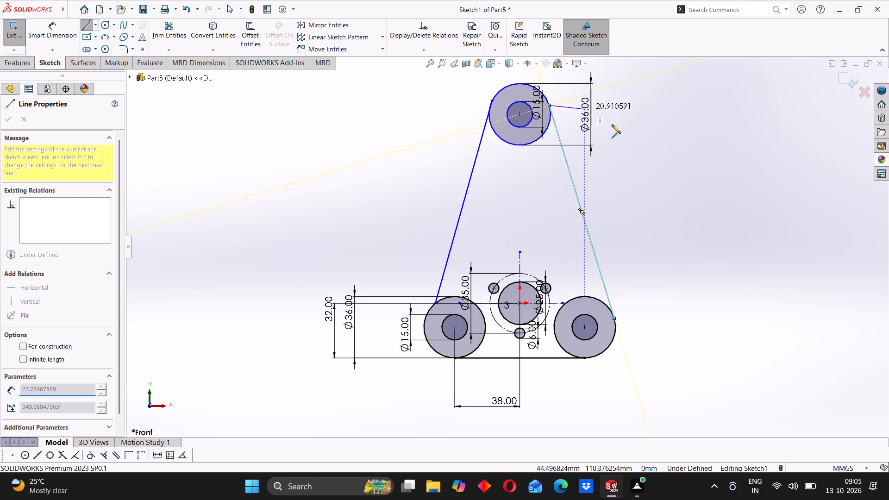
pyautogui.rightClick(623, 129)
pyautogui.click(633, 135)
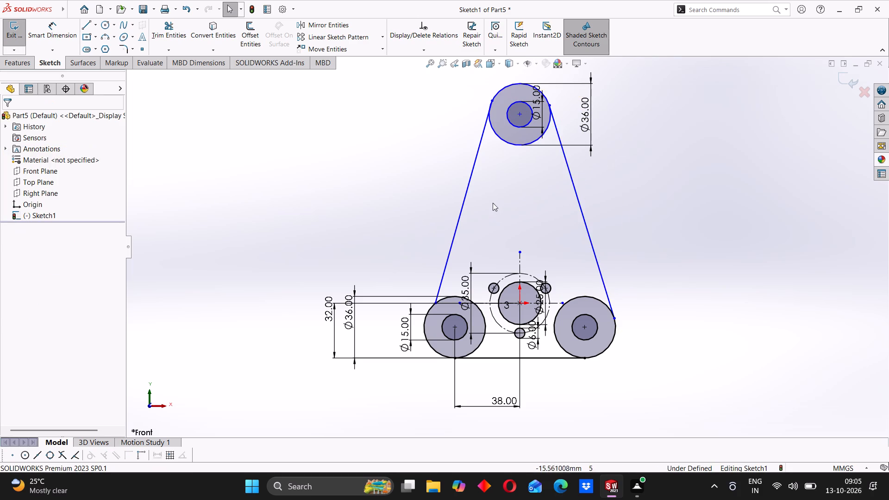
# Add a tangent relation between the left slanted line and the lower-left 36 mm circle.
pyautogui.scroll(-2, 494, 203)
pyautogui.scroll(3, 490, 175)
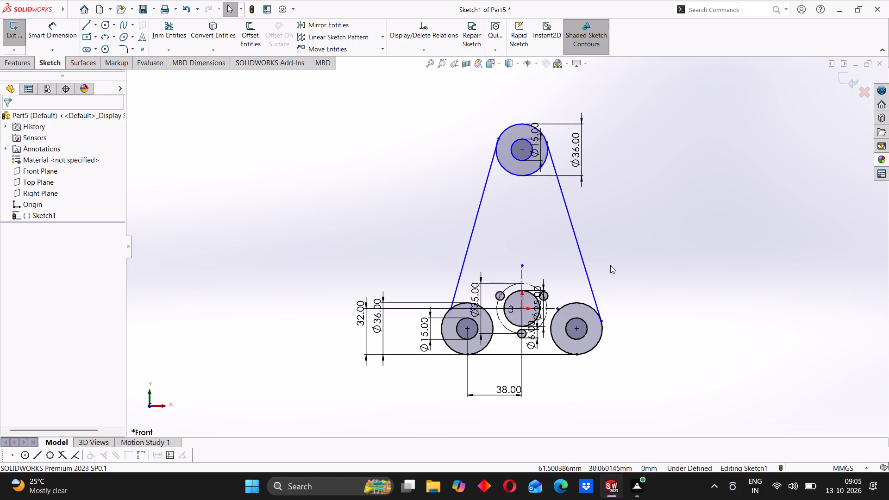
pyautogui.click(465, 266)
pyautogui.scroll(-4, 452, 303)
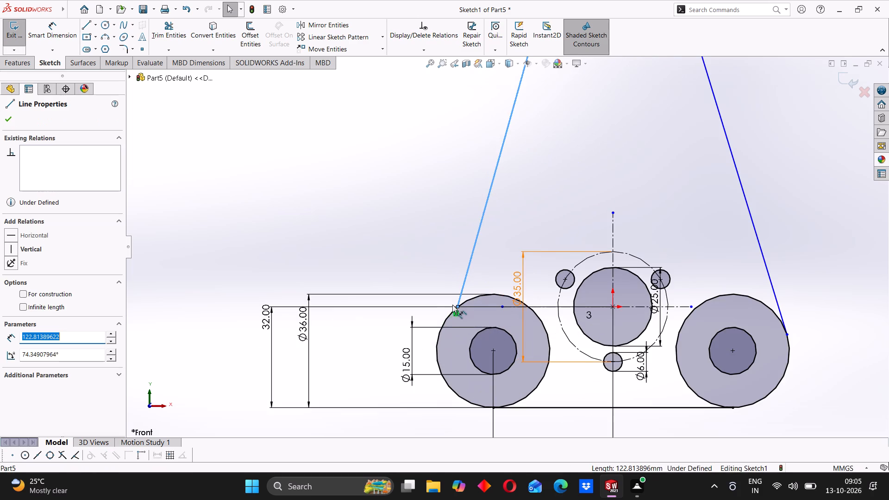
pyautogui.keyDown('ctrl'); pyautogui.click(442, 323); pyautogui.keyUp('ctrl')
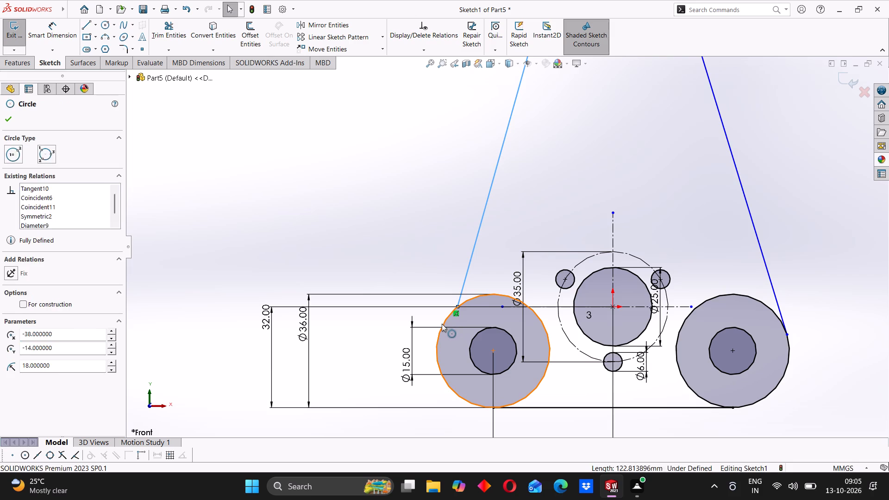
pyautogui.click(16, 281)
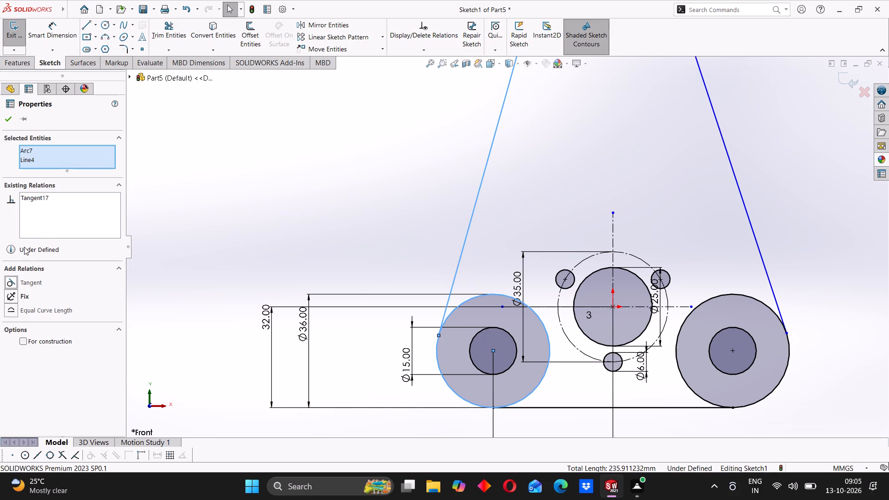
pyautogui.click(11, 120)
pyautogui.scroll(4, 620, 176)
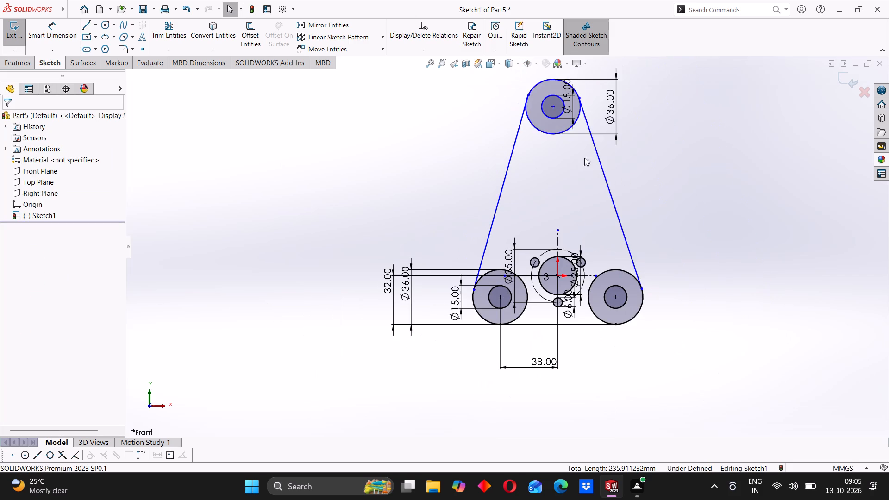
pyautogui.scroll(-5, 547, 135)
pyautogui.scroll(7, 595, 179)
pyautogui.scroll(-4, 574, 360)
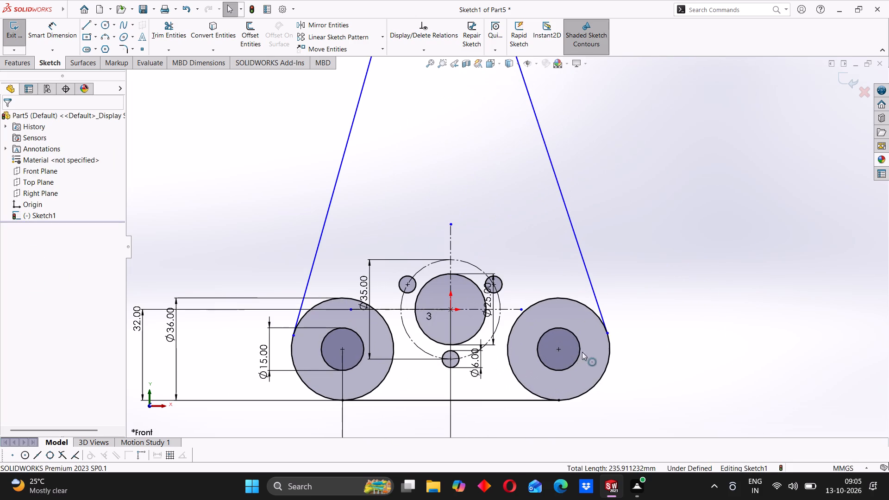
# Add a tangent relation between the left slanted line and the upper 36 mm circle.
pyautogui.click(595, 296)
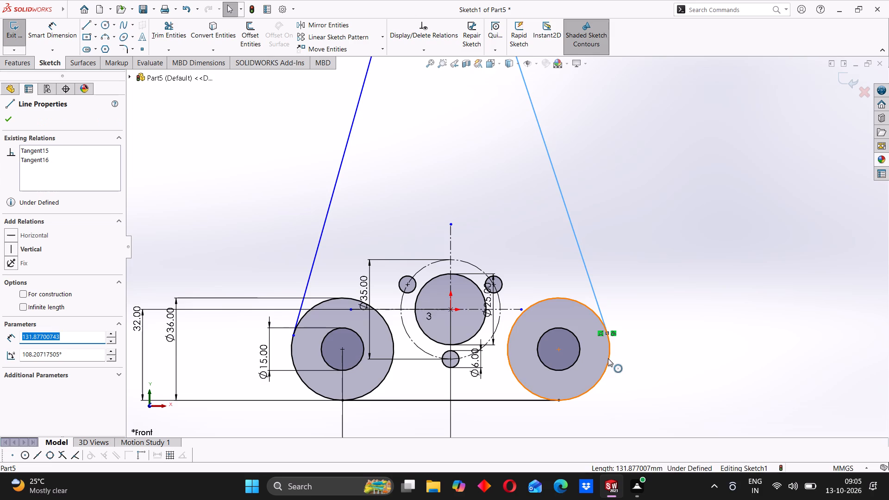
pyautogui.scroll(5, 452, 228)
pyautogui.click(399, 189)
pyautogui.scroll(-3, 482, 147)
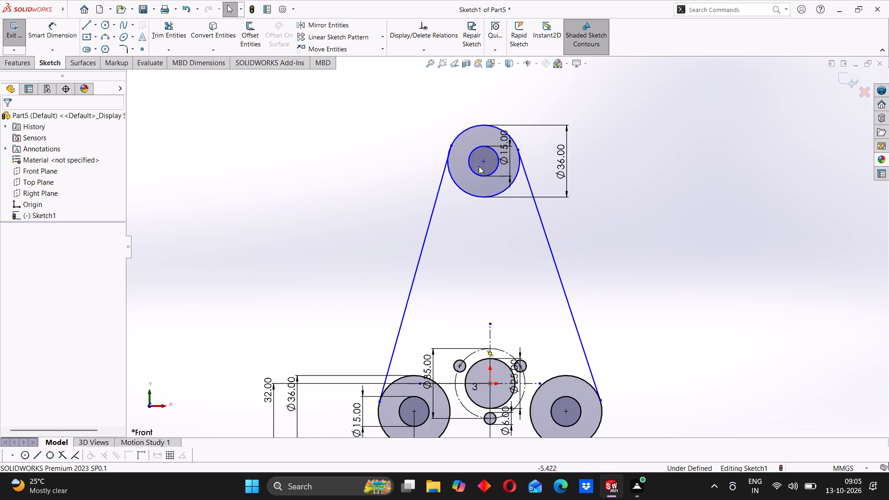
pyautogui.scroll(-2, 476, 169)
pyautogui.click(427, 196)
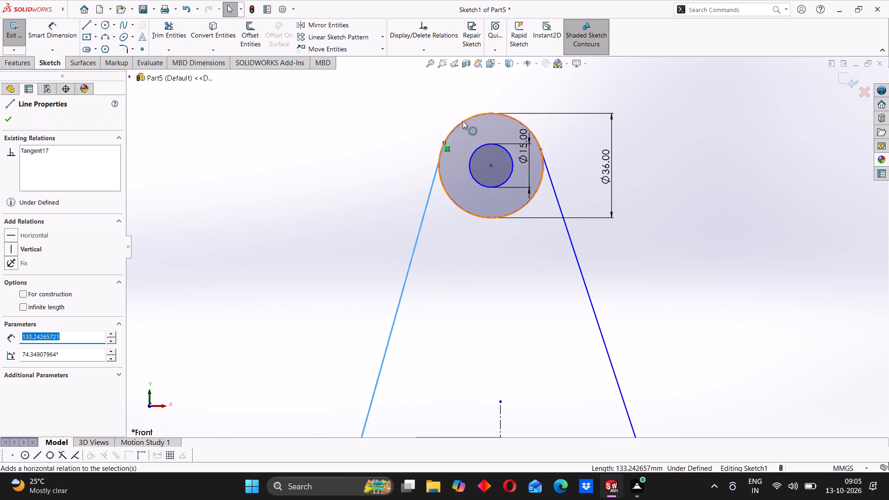
pyautogui.keyDown('ctrl'); pyautogui.click(462, 121); pyautogui.keyUp('ctrl')
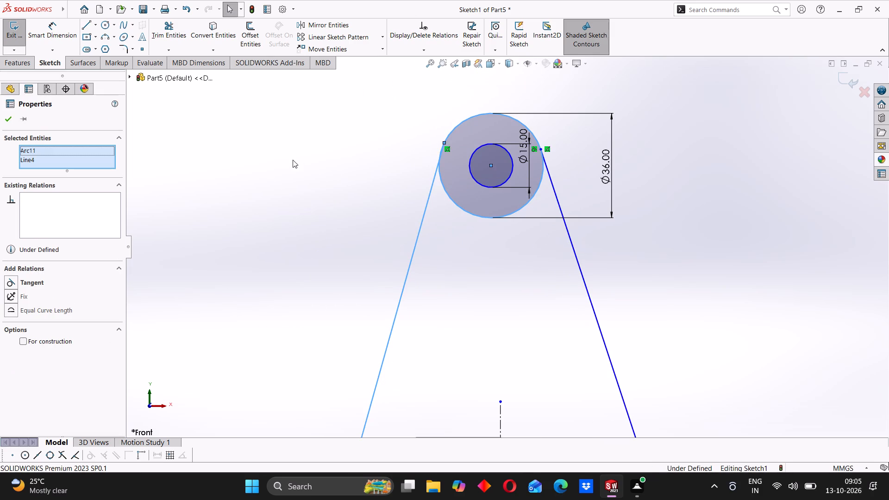
pyautogui.click(13, 282)
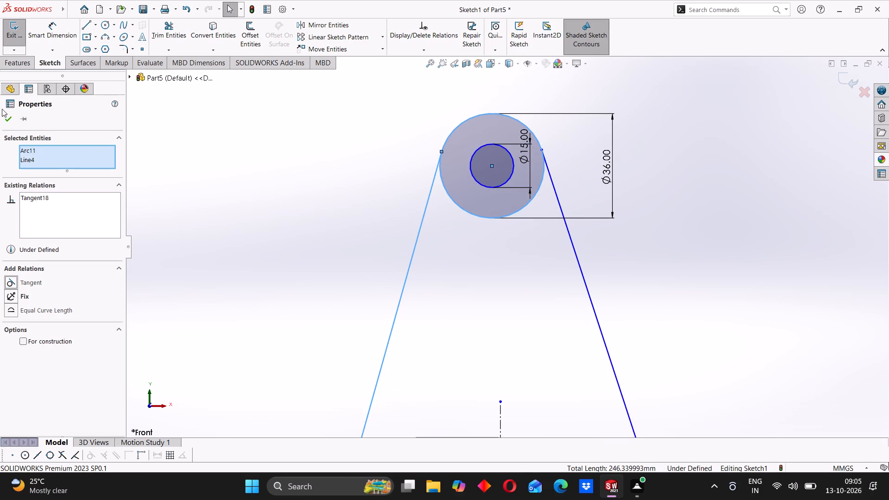
pyautogui.click(5, 121)
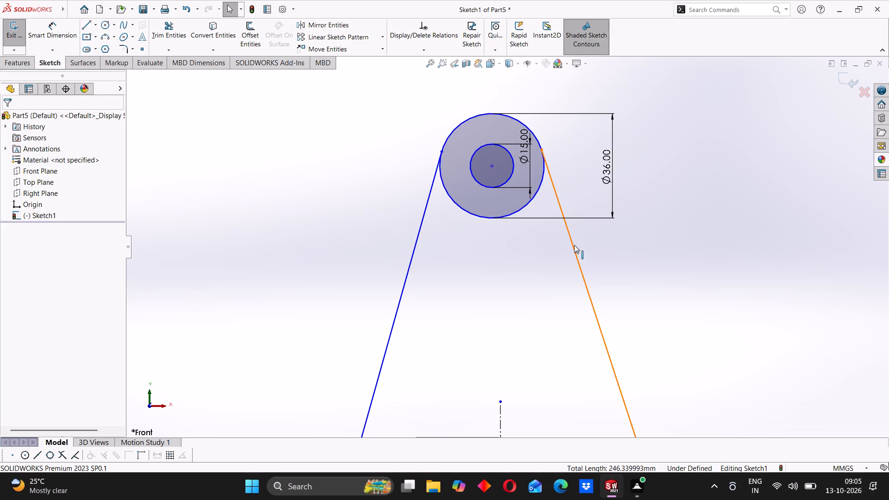
# Apply a tangent relation between the right slanted line and the upper 36 mm circle.
pyautogui.click(574, 245)
pyautogui.keyDown('ctrl'); pyautogui.click(534, 133); pyautogui.keyUp('ctrl')
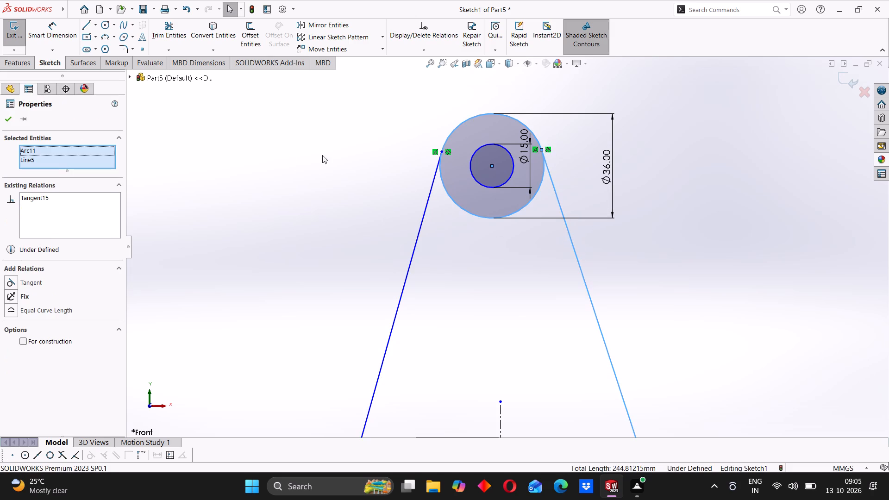
pyautogui.click(6, 281)
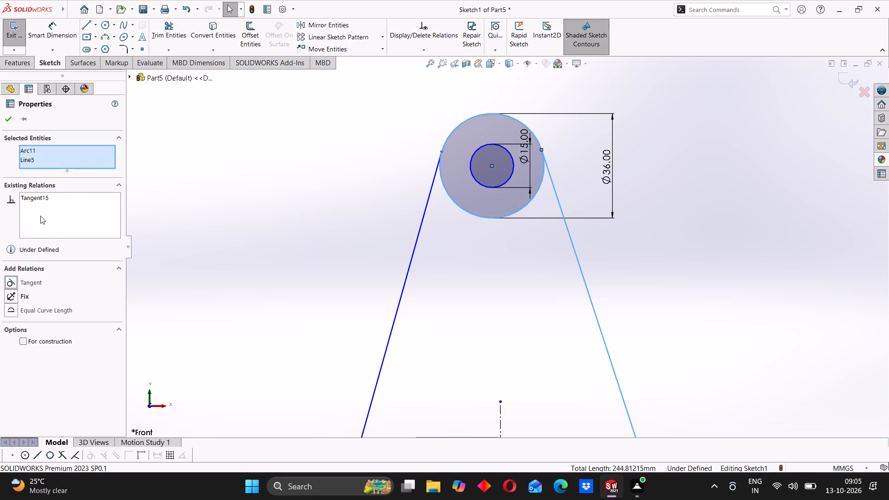
pyautogui.click(9, 120)
# Trim the inner arcs of all three 36 mm circles so only the plate's rounded triangular outline remains.
pyautogui.scroll(3, 573, 275)
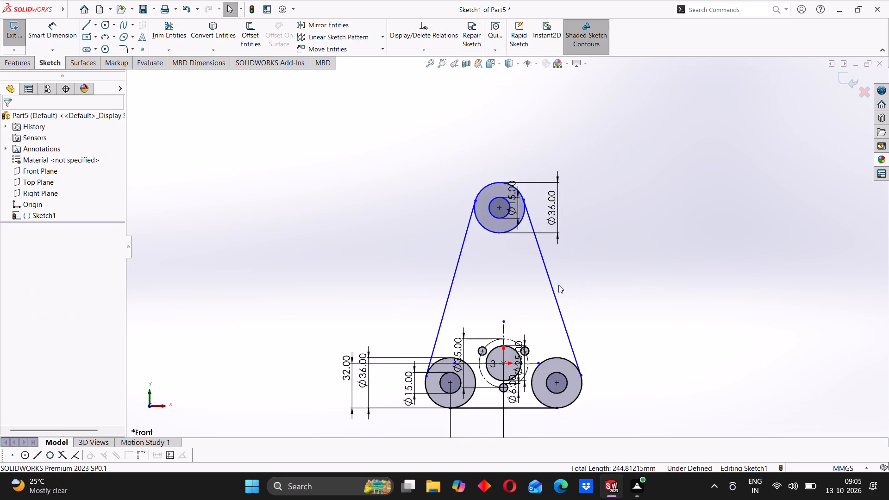
pyautogui.scroll(3, 558, 285)
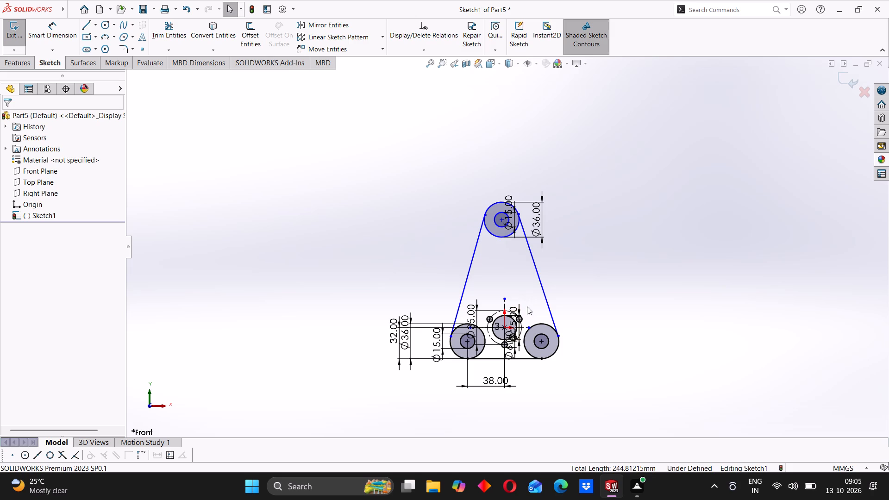
pyautogui.scroll(-3, 502, 306)
pyautogui.scroll(2, 502, 306)
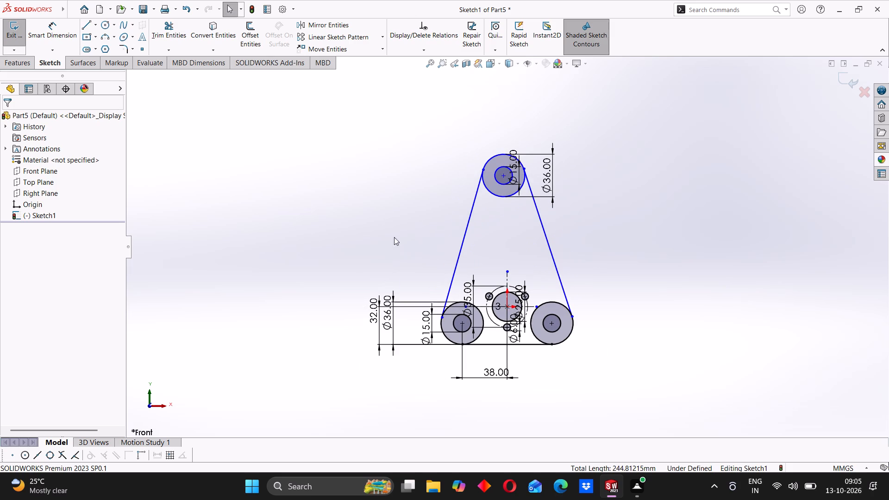
pyautogui.click(165, 30)
pyautogui.click(494, 194)
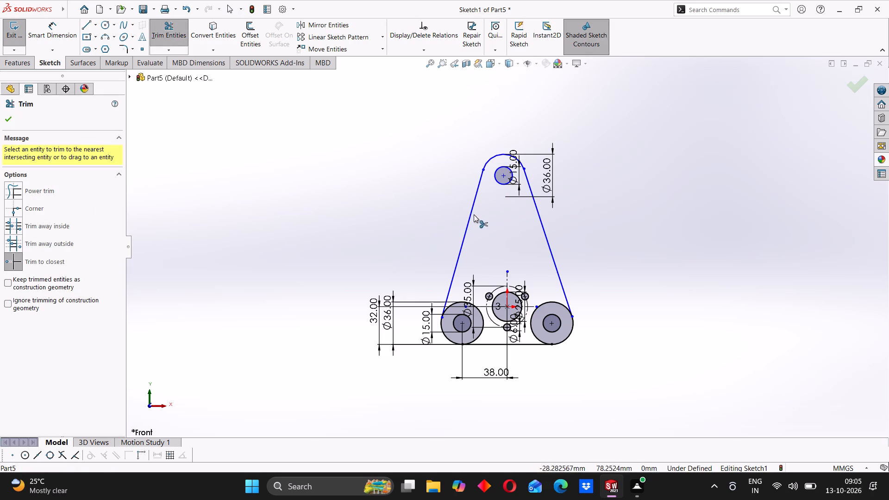
pyautogui.scroll(-4, 493, 325)
pyautogui.click(476, 294)
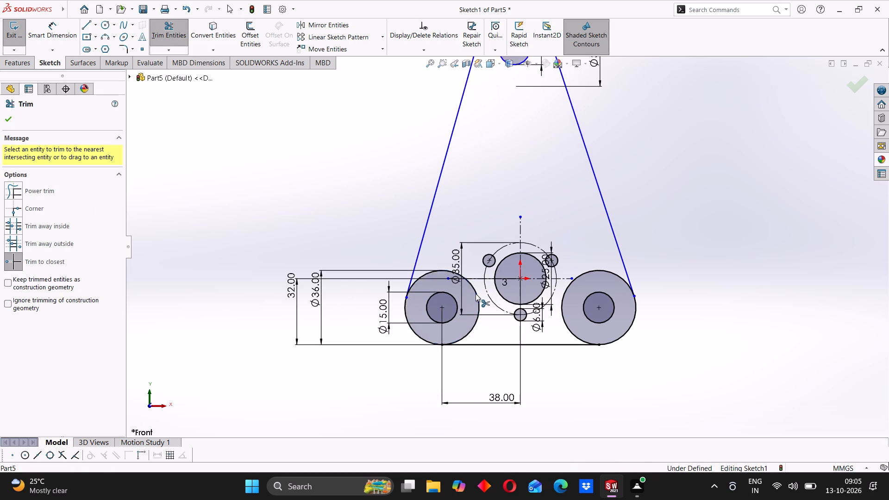
pyautogui.click(436, 271)
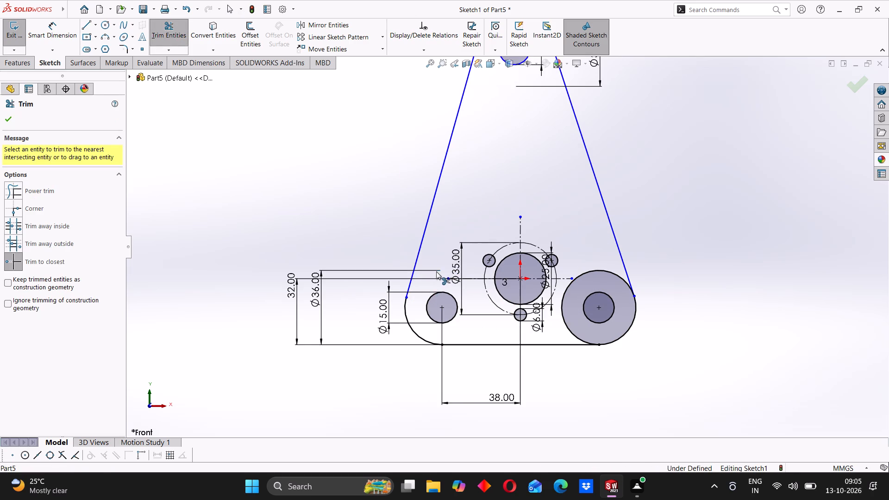
pyautogui.click(596, 268)
pyautogui.click(585, 273)
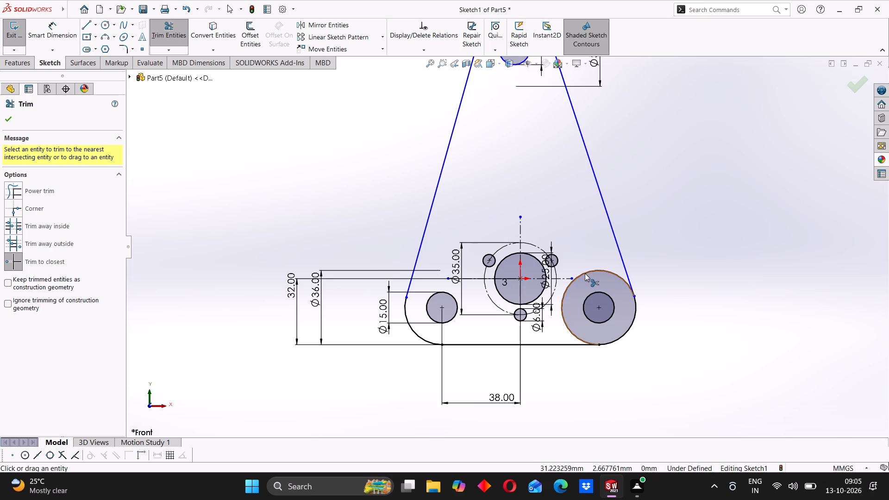
pyautogui.scroll(3, 495, 285)
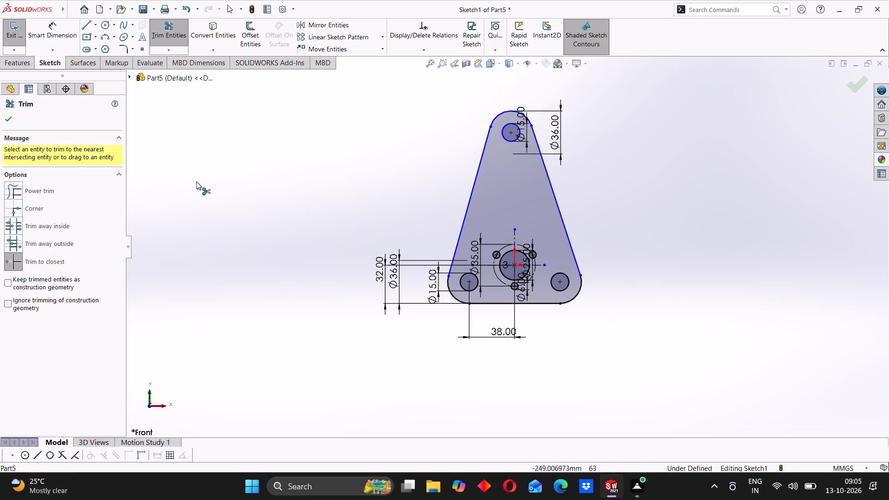
pyautogui.click(165, 28)
# Dimension the plate's overall height from the bottom edge to the top of the upper arc as 115 mm.
pyautogui.click(63, 31)
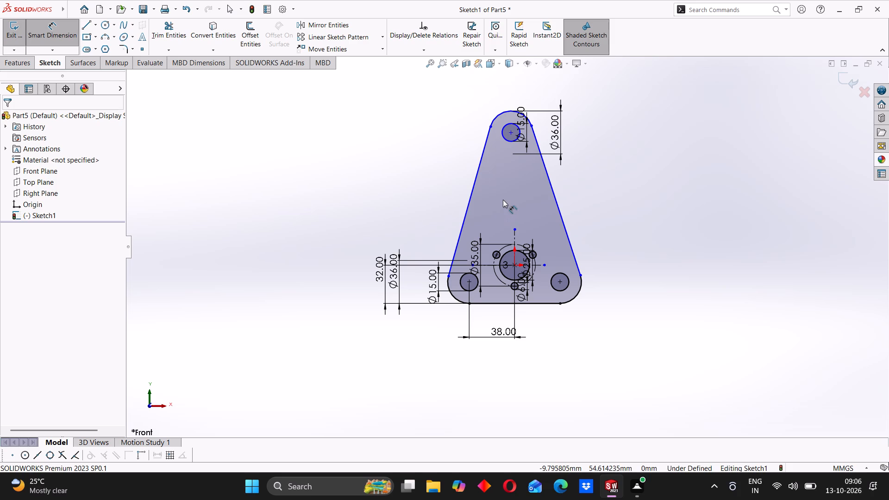
pyautogui.scroll(-1, 493, 123)
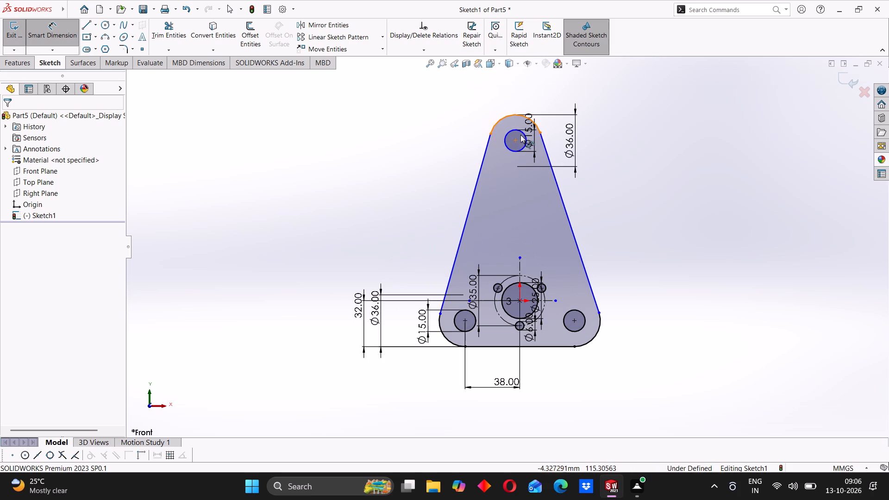
pyautogui.scroll(-2, 516, 116)
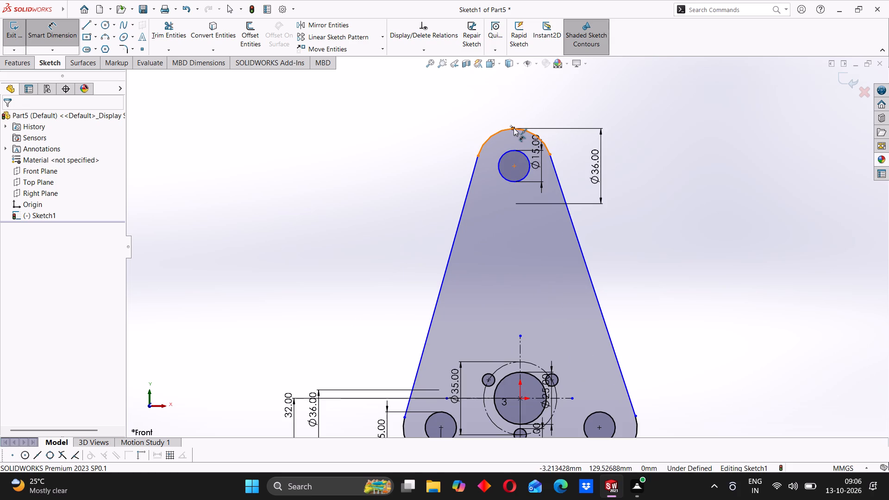
pyautogui.click(513, 128)
pyautogui.scroll(7, 498, 239)
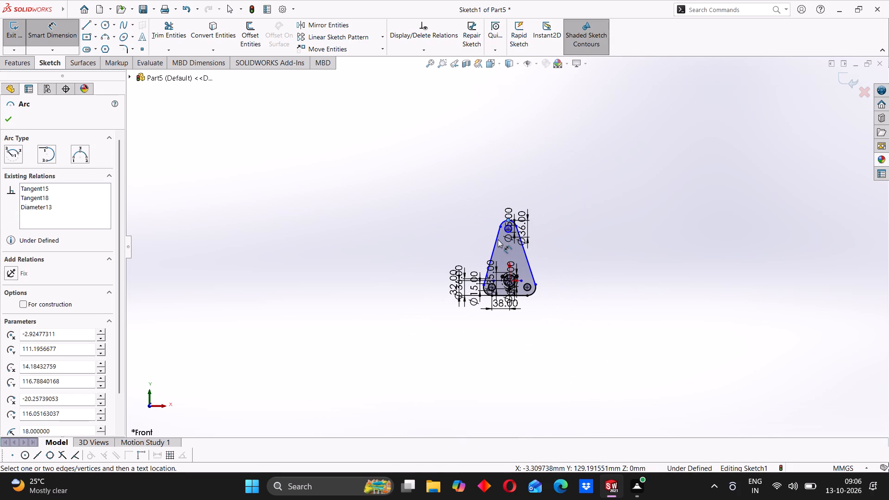
pyautogui.scroll(-1, 498, 239)
pyautogui.scroll(-3, 517, 286)
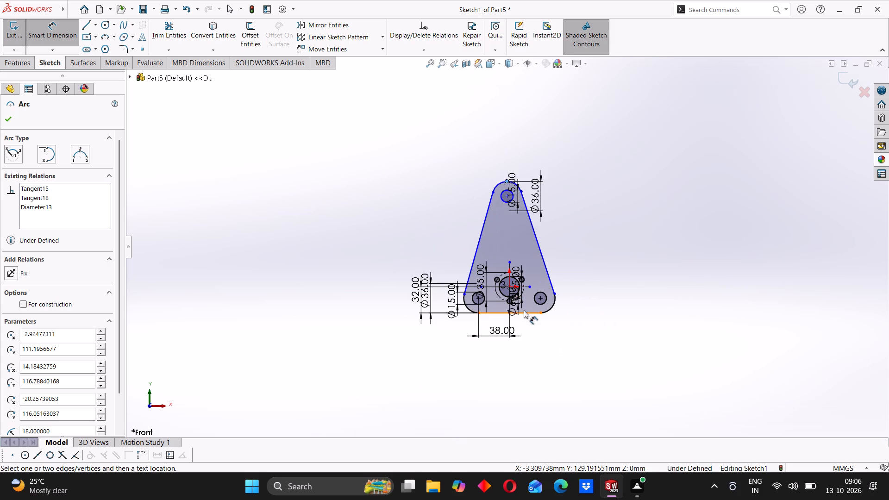
pyautogui.click(524, 310)
pyautogui.click(608, 279)
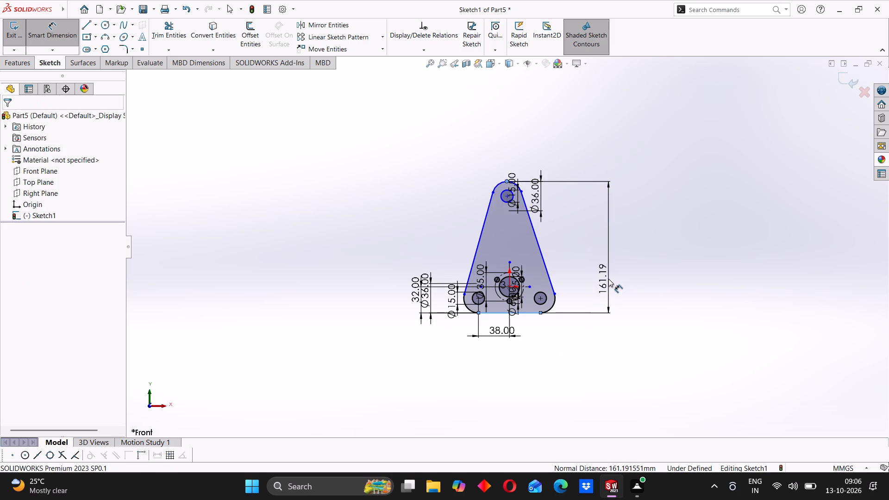
pyautogui.write('115')
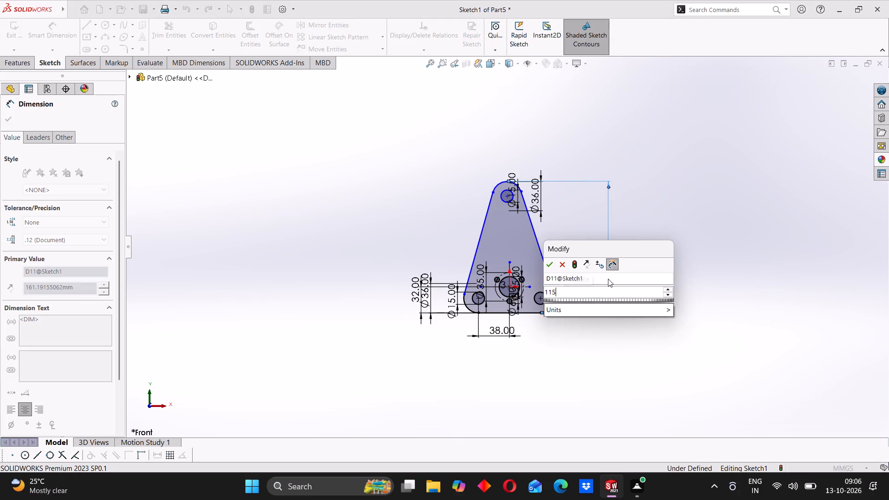
pyautogui.press('Return')
pyautogui.click(417, 214)
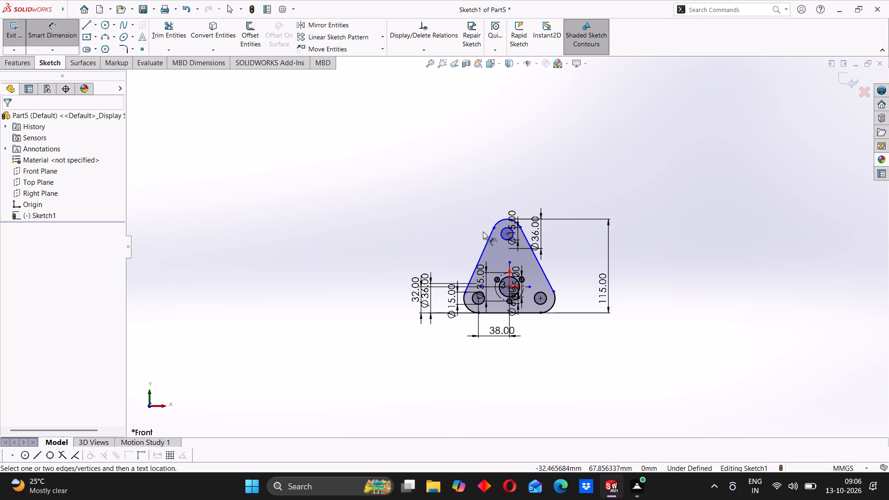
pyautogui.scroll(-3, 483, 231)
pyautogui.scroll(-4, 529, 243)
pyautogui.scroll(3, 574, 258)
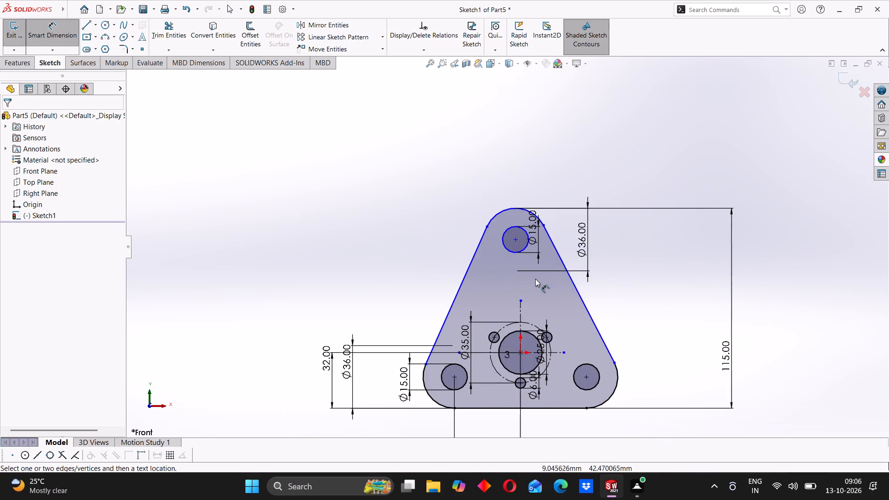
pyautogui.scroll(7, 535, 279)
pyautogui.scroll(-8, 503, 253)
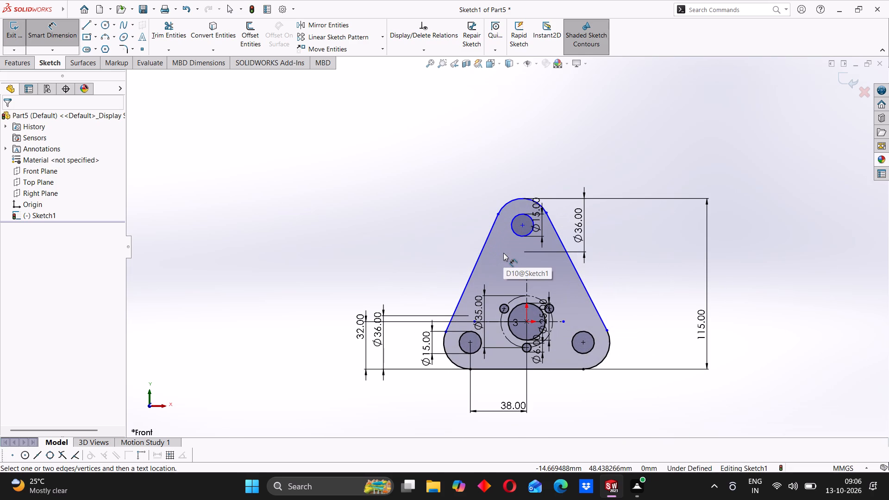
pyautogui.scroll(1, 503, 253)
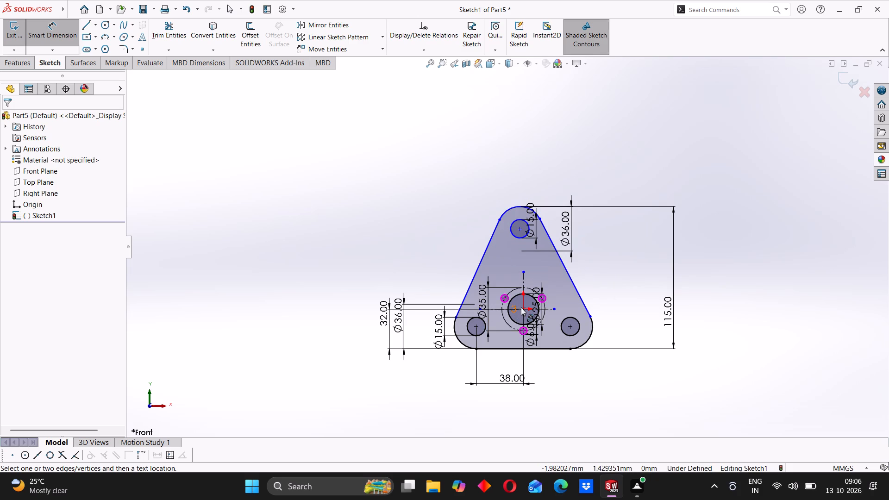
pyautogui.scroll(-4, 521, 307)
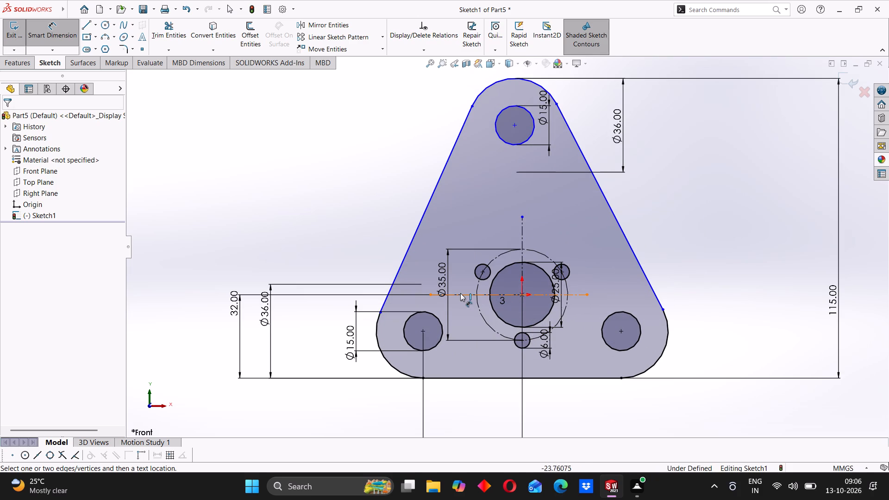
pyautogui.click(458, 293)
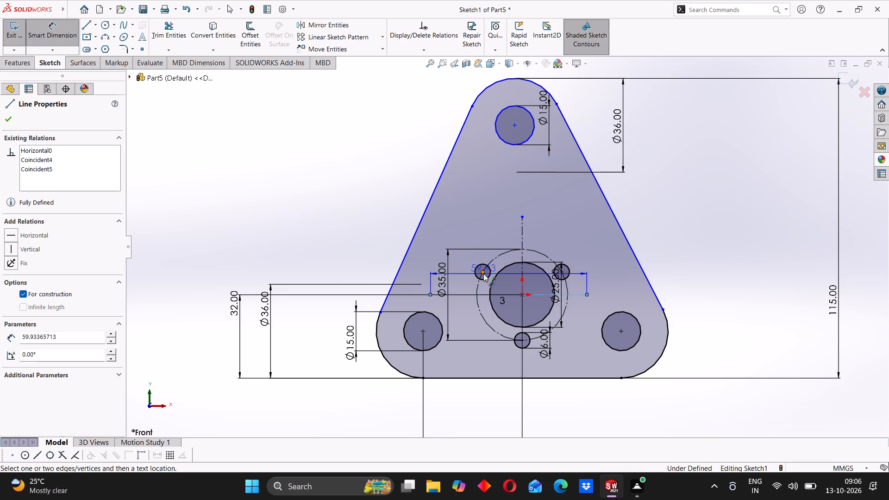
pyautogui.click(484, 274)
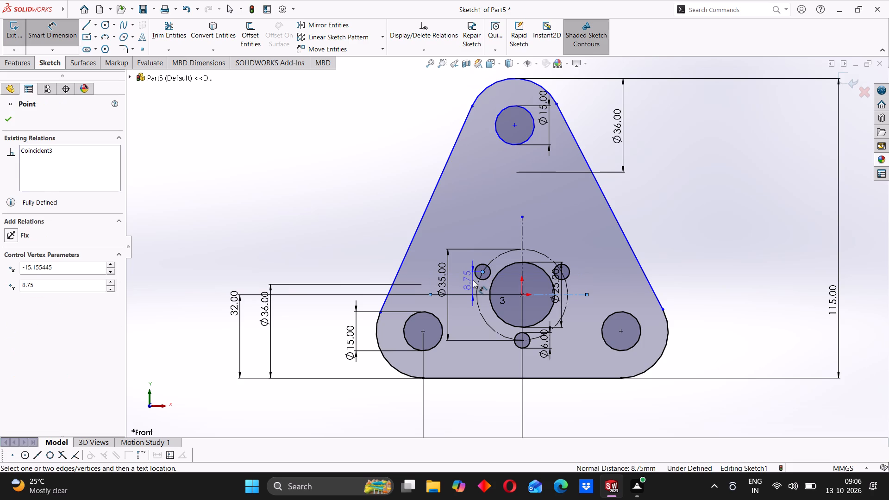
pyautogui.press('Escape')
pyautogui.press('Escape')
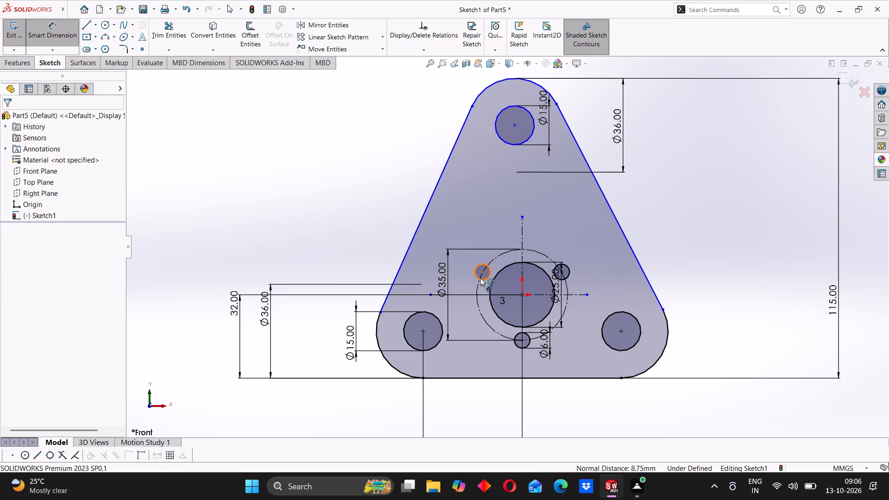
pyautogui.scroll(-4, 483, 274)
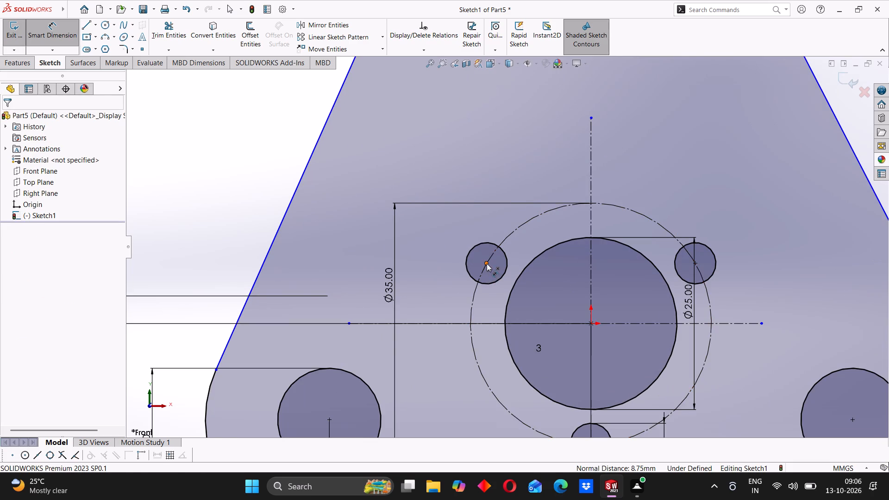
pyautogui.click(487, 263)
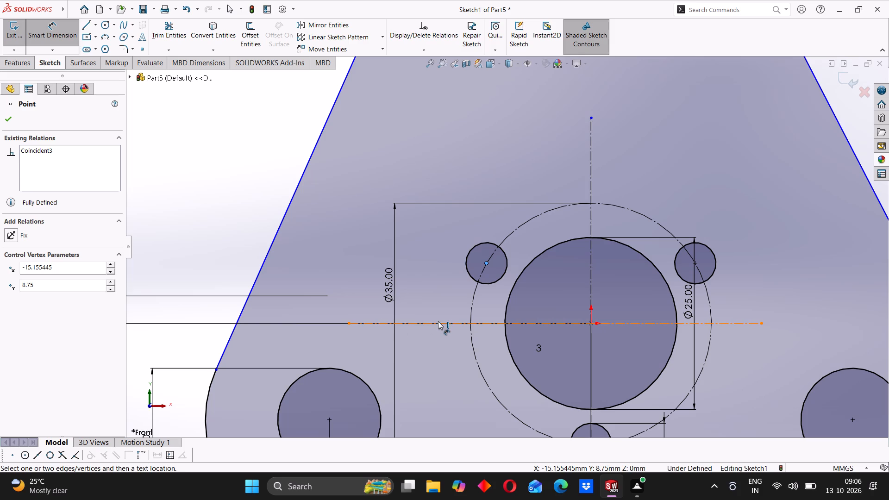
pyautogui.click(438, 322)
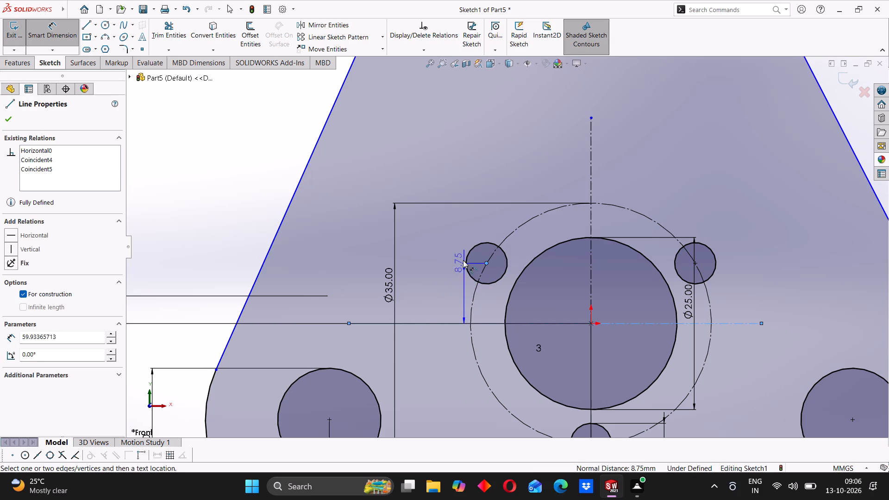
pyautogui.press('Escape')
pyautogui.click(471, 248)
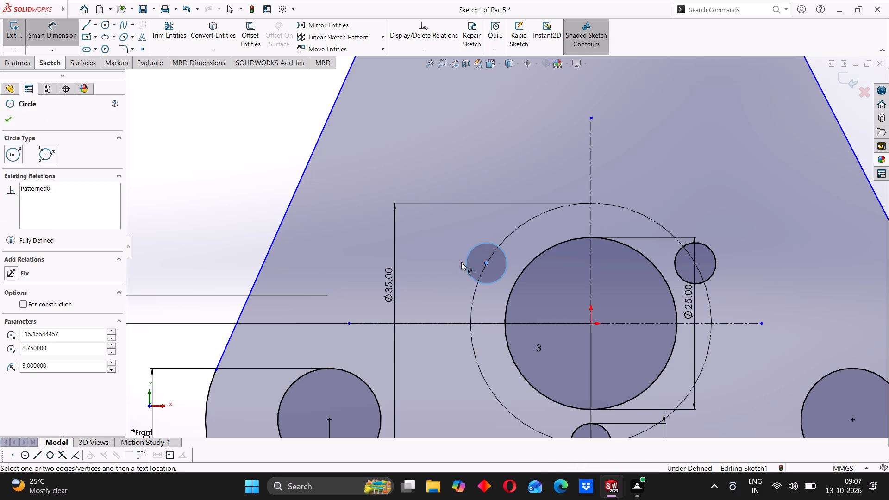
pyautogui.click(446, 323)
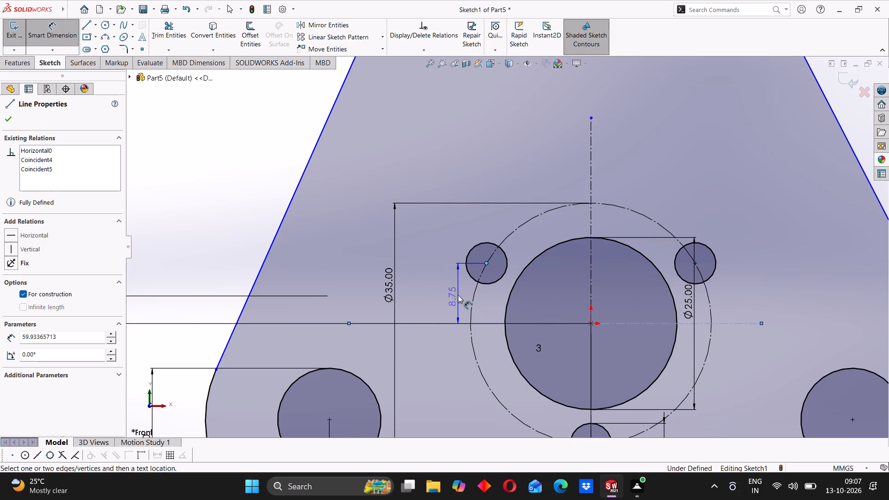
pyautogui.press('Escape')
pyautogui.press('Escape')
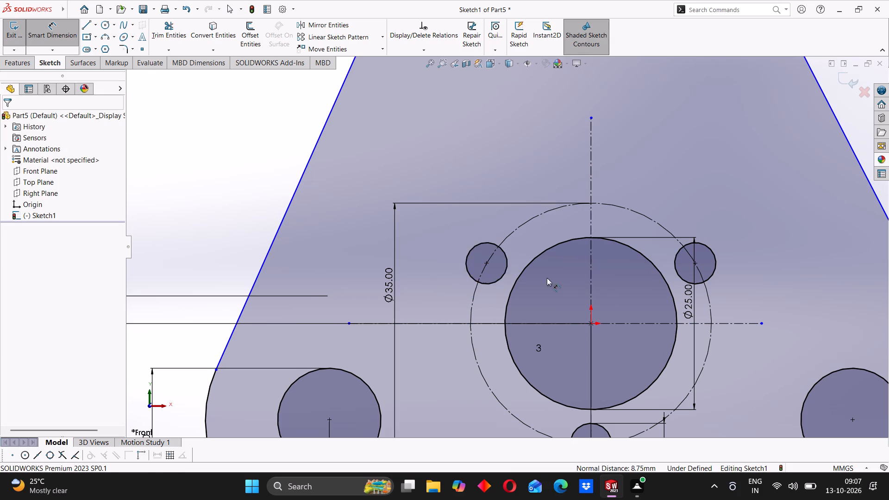
# Draw a construction centerline from the origin to the center of the upper-left 6 mm hole.
pyautogui.click(98, 26)
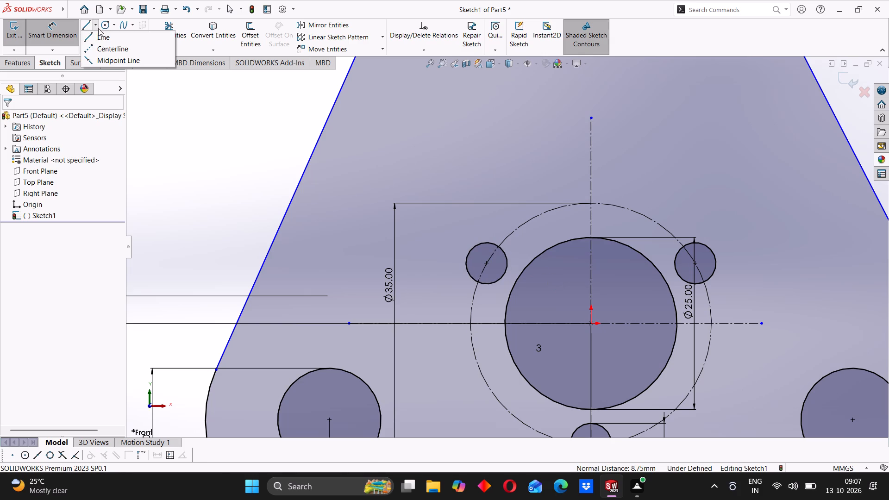
pyautogui.click(101, 48)
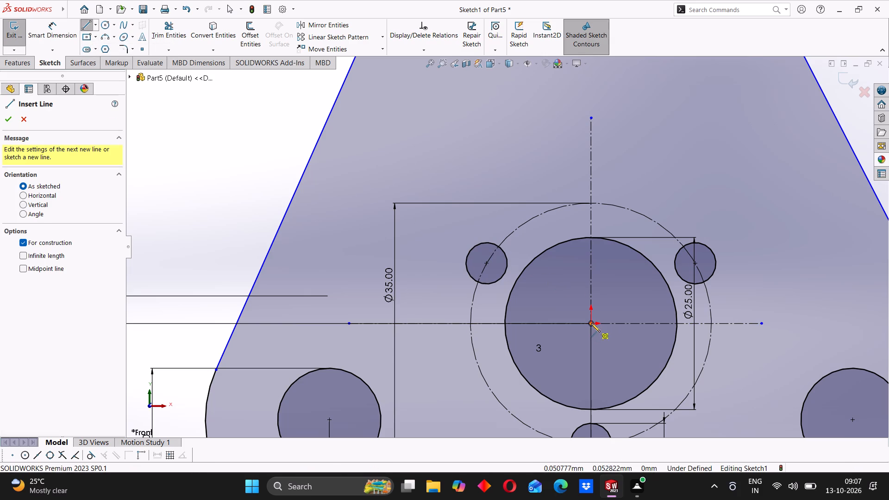
pyautogui.click(591, 323)
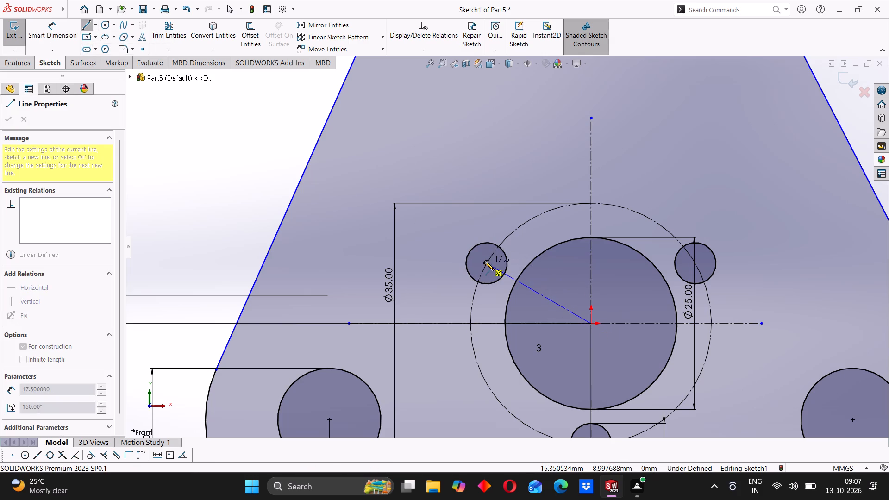
pyautogui.click(485, 262)
pyautogui.press('Escape')
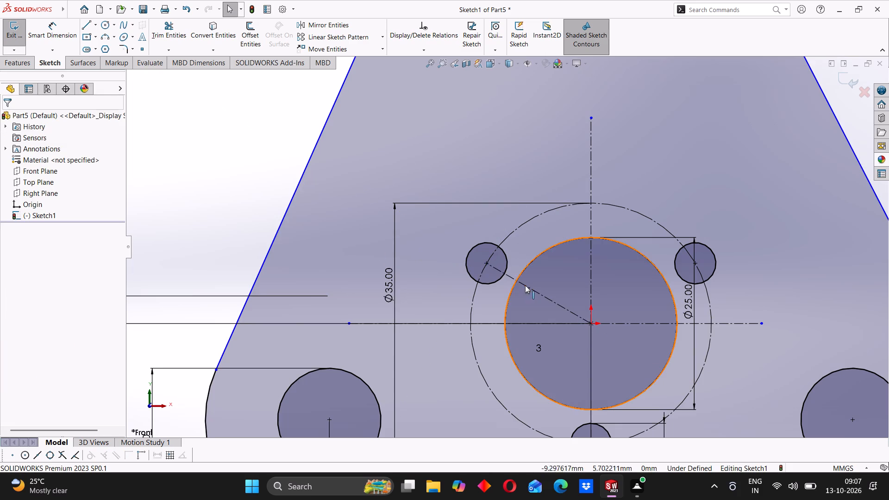
pyautogui.click(527, 287)
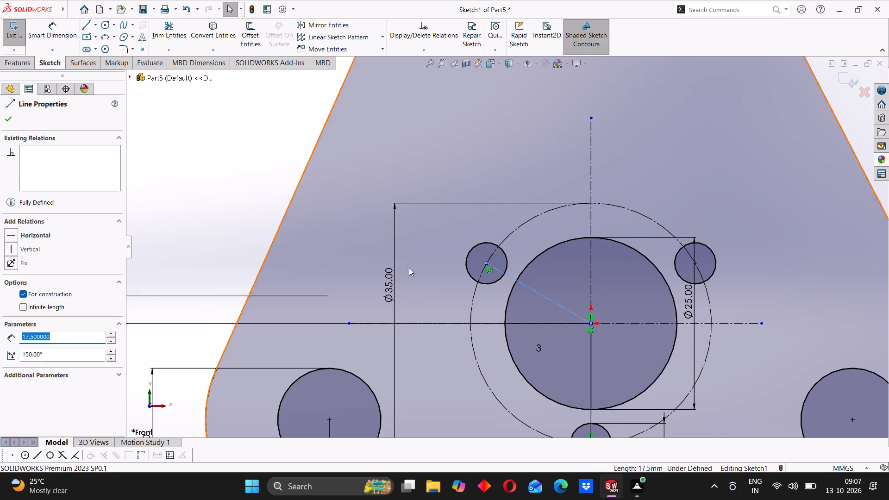
pyautogui.press('Escape')
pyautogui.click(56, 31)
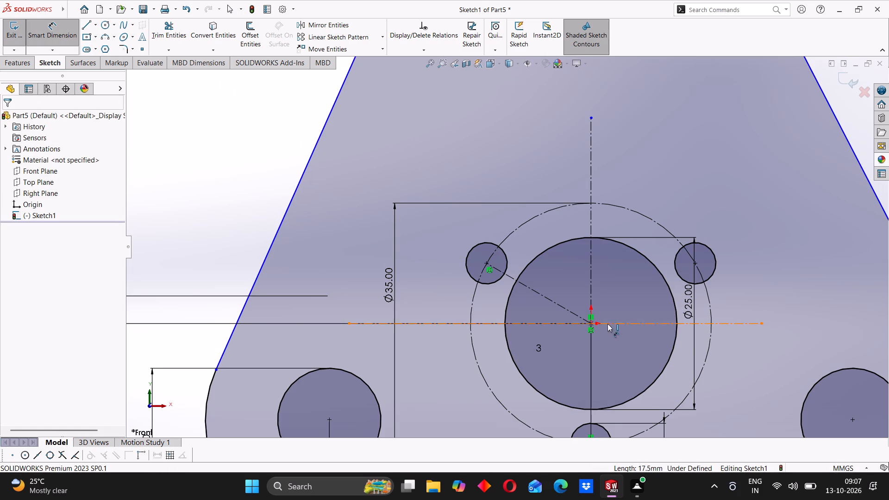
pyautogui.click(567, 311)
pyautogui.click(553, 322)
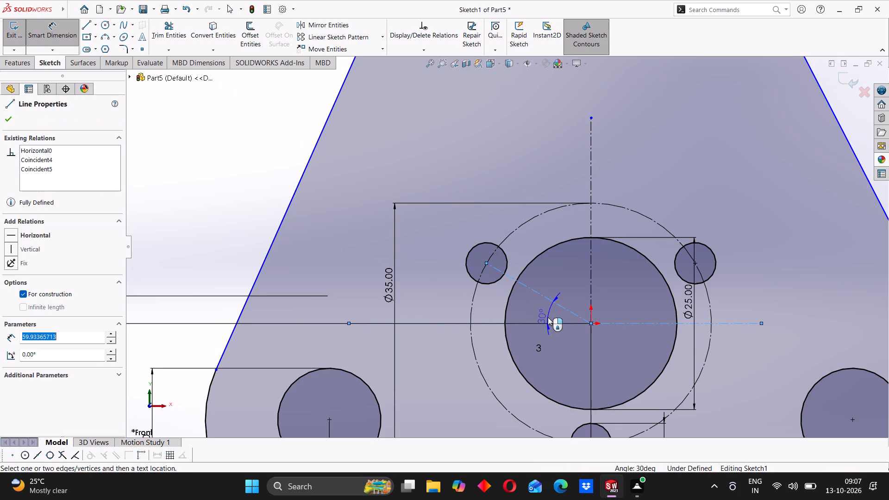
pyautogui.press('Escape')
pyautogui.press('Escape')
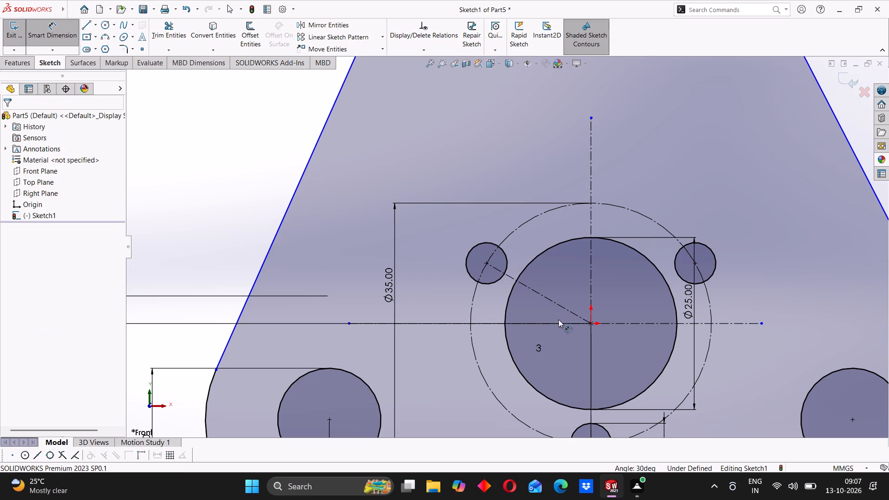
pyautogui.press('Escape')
# Apply tangent relations at the points where the two slanted lines meet the plate's lower corner arcs.
pyautogui.scroll(6, 590, 326)
pyautogui.scroll(-4, 411, 291)
pyautogui.click(430, 271)
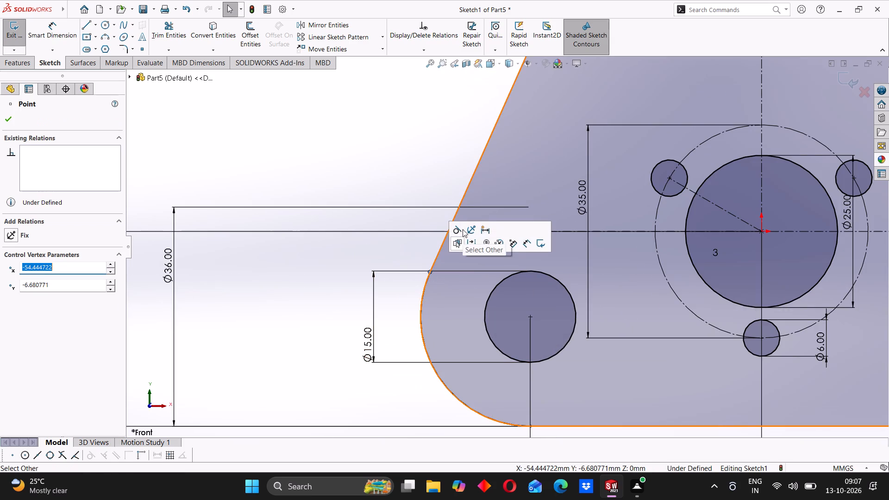
pyautogui.click(457, 227)
pyautogui.scroll(5, 648, 284)
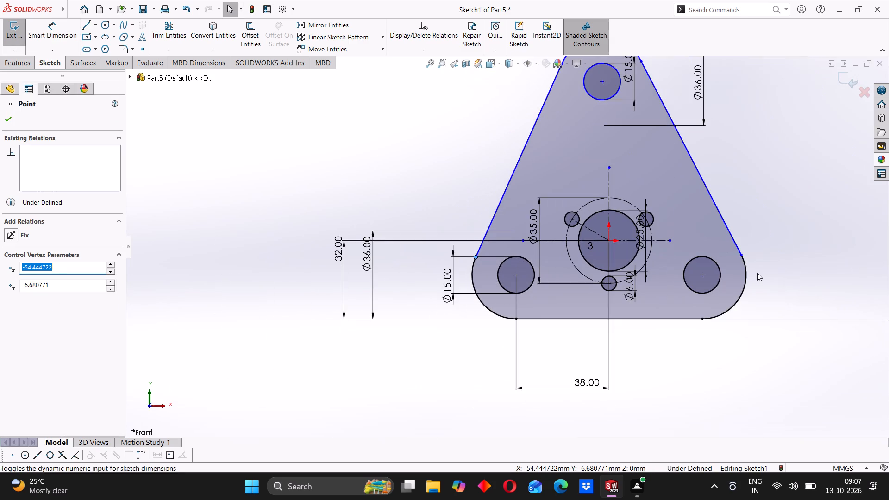
pyautogui.scroll(-4, 757, 264)
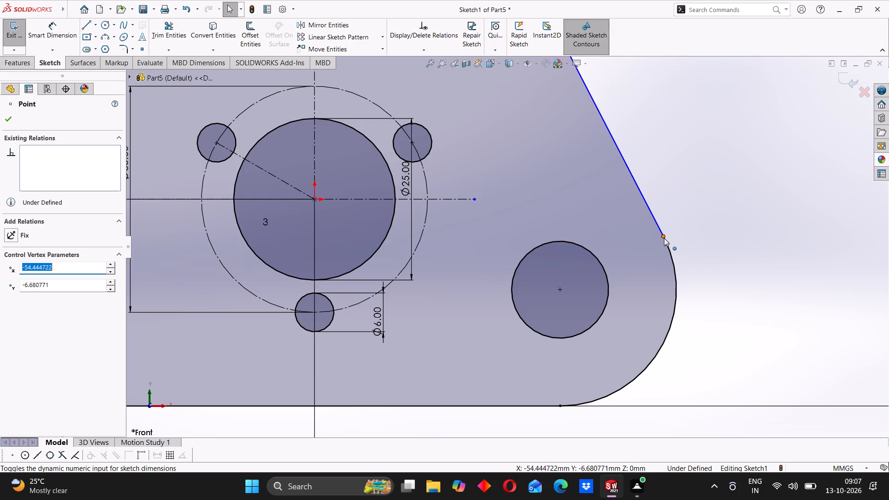
pyautogui.click(664, 238)
pyautogui.click(690, 200)
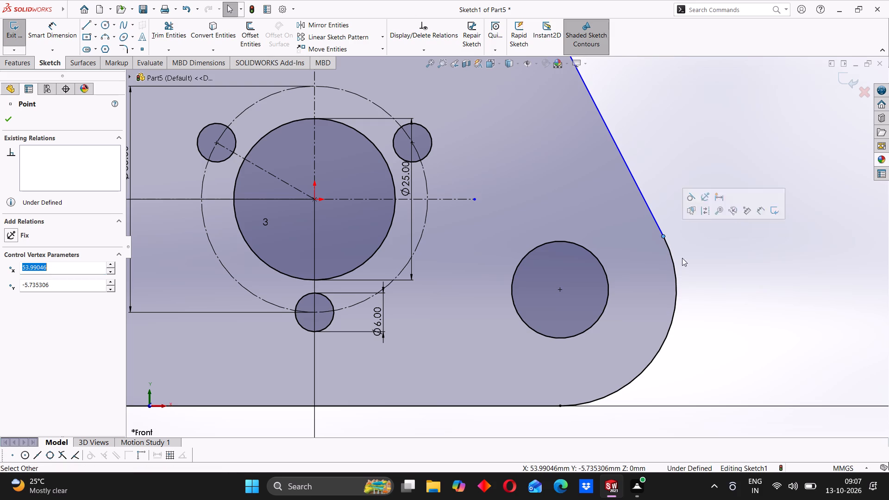
pyautogui.scroll(5, 690, 280)
pyautogui.click(638, 276)
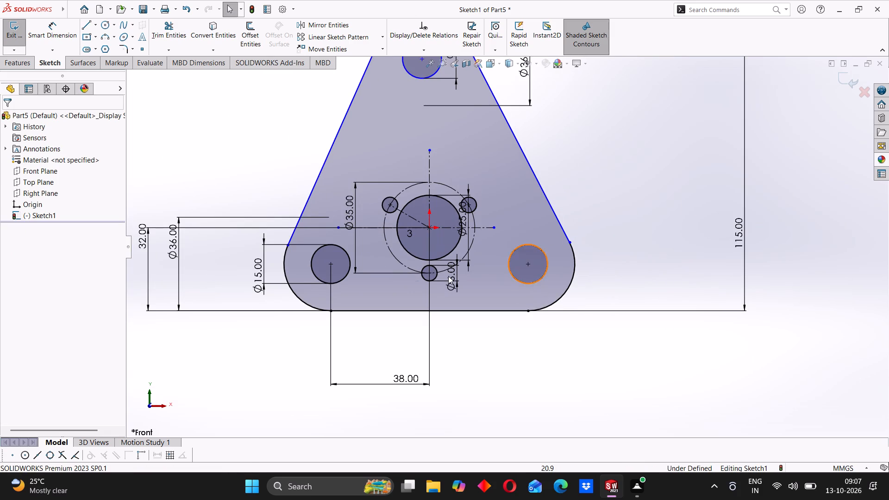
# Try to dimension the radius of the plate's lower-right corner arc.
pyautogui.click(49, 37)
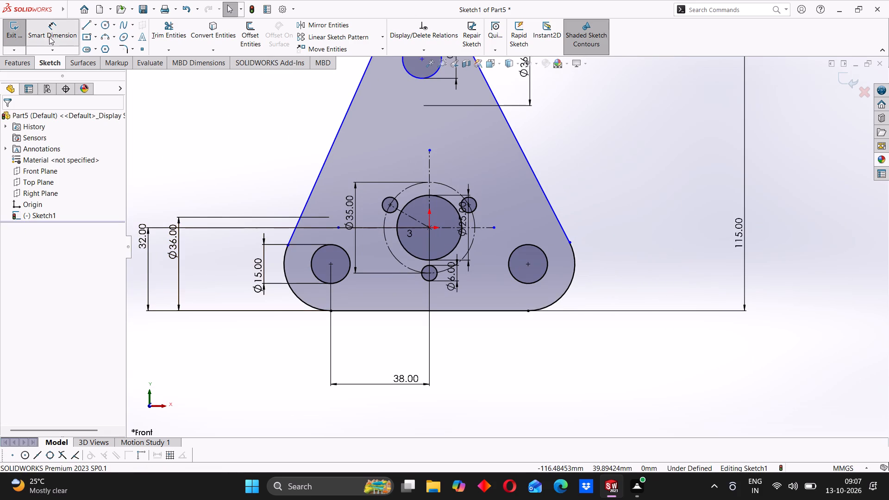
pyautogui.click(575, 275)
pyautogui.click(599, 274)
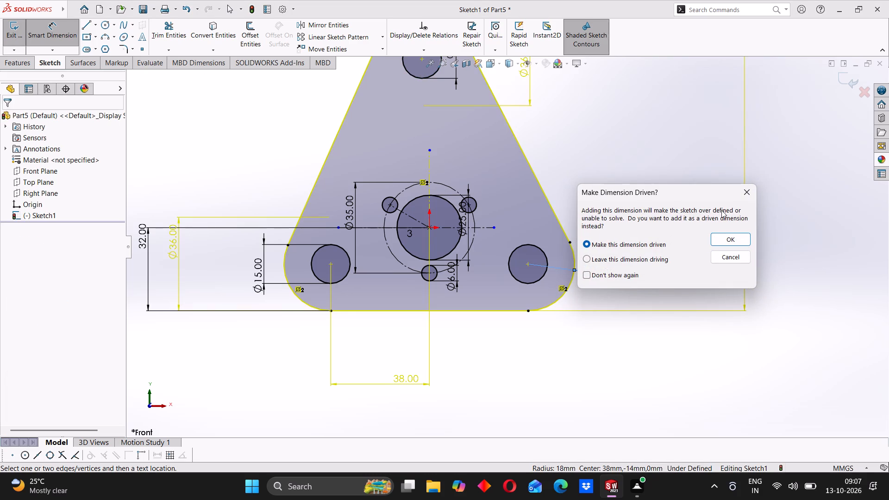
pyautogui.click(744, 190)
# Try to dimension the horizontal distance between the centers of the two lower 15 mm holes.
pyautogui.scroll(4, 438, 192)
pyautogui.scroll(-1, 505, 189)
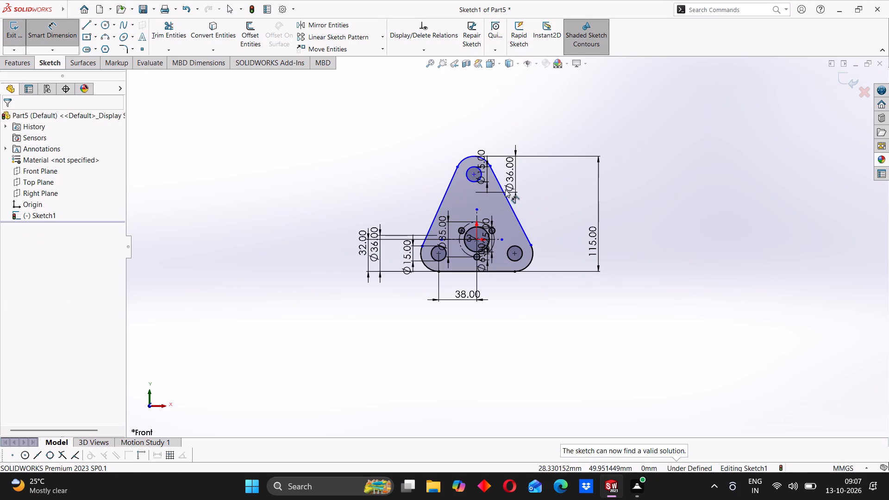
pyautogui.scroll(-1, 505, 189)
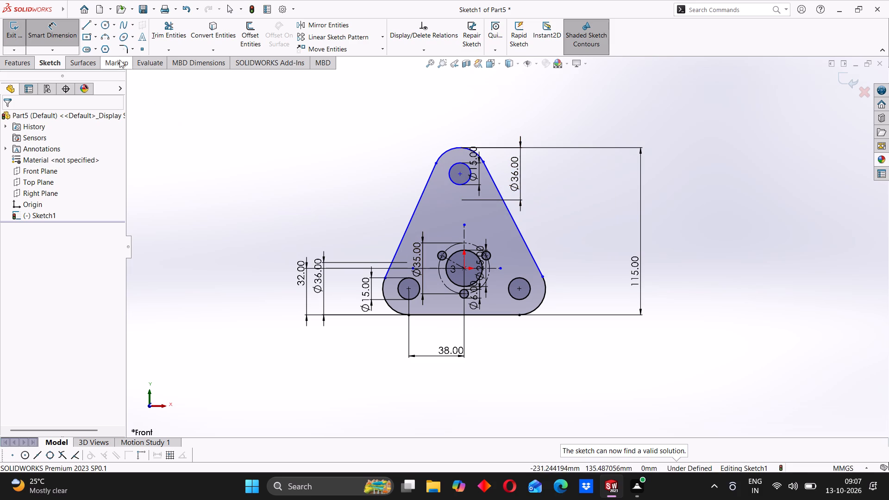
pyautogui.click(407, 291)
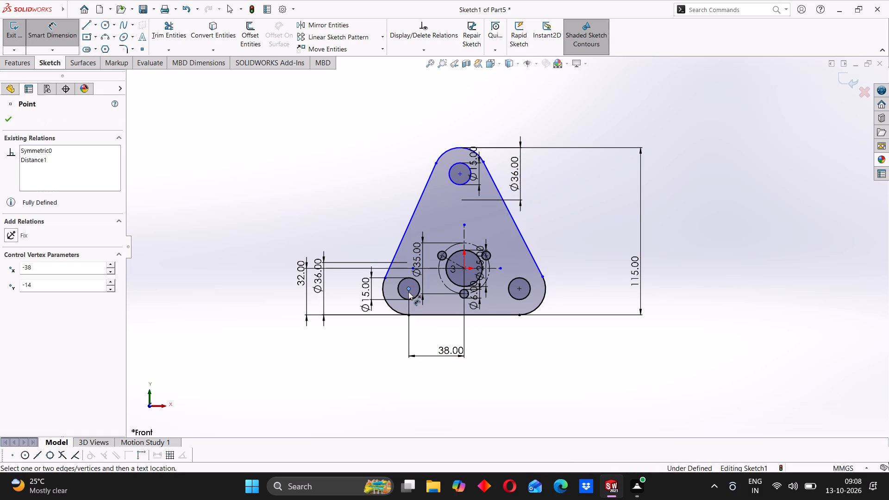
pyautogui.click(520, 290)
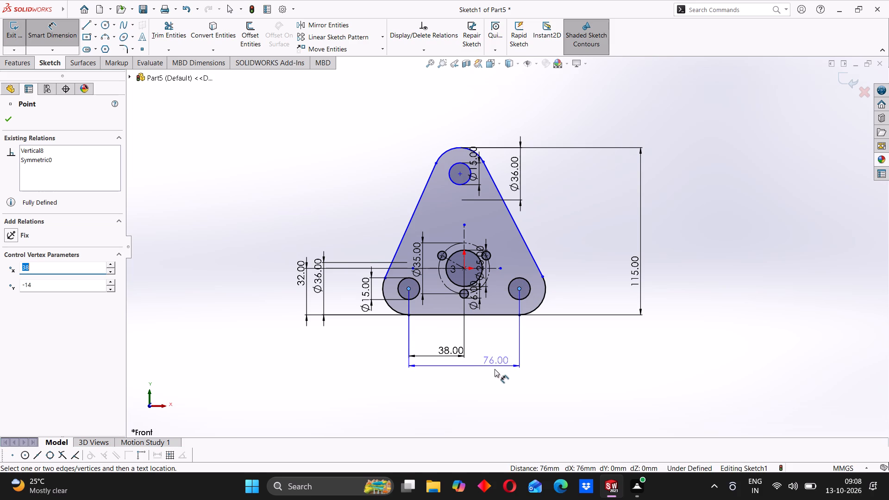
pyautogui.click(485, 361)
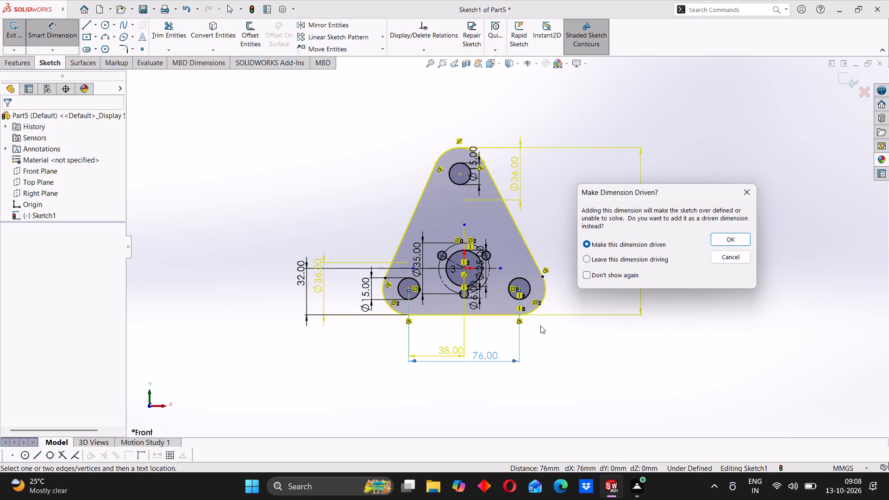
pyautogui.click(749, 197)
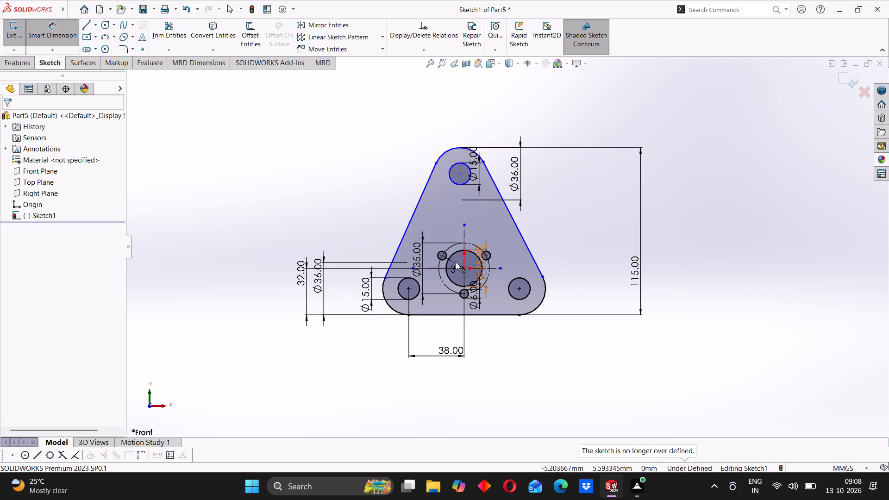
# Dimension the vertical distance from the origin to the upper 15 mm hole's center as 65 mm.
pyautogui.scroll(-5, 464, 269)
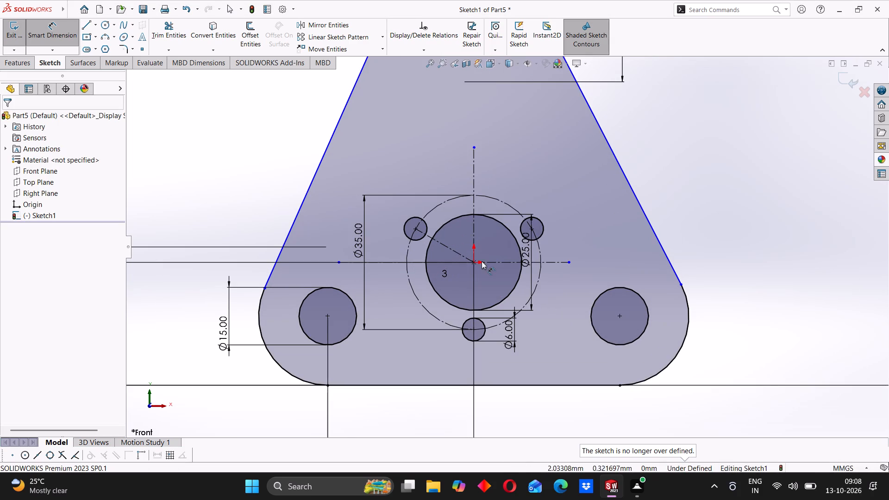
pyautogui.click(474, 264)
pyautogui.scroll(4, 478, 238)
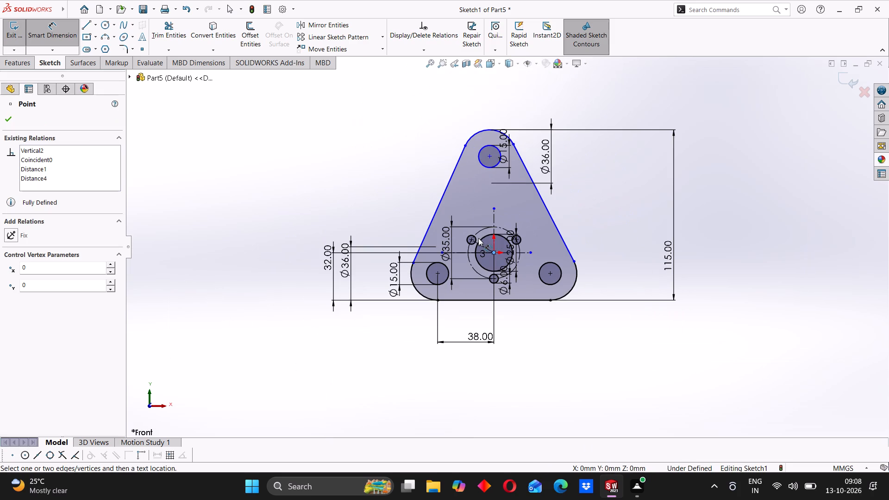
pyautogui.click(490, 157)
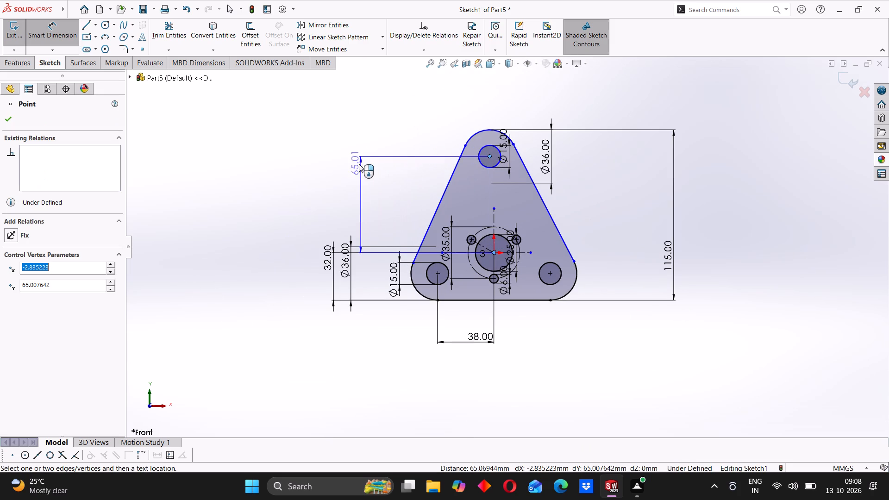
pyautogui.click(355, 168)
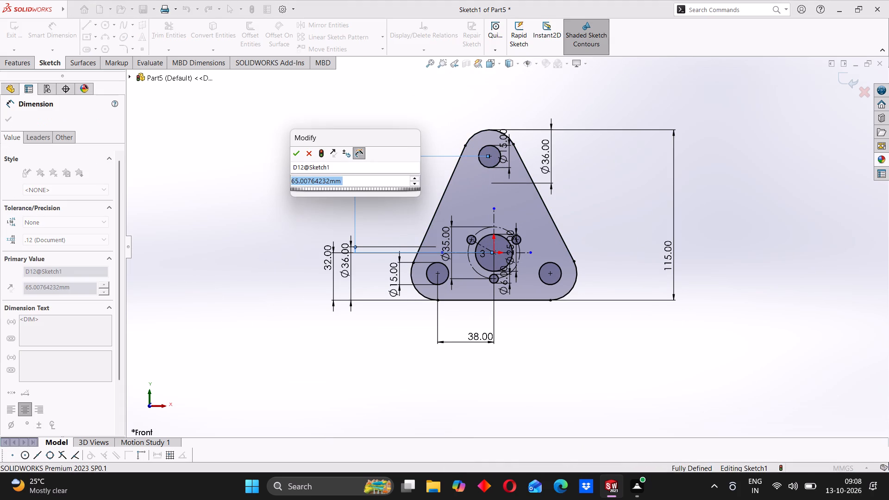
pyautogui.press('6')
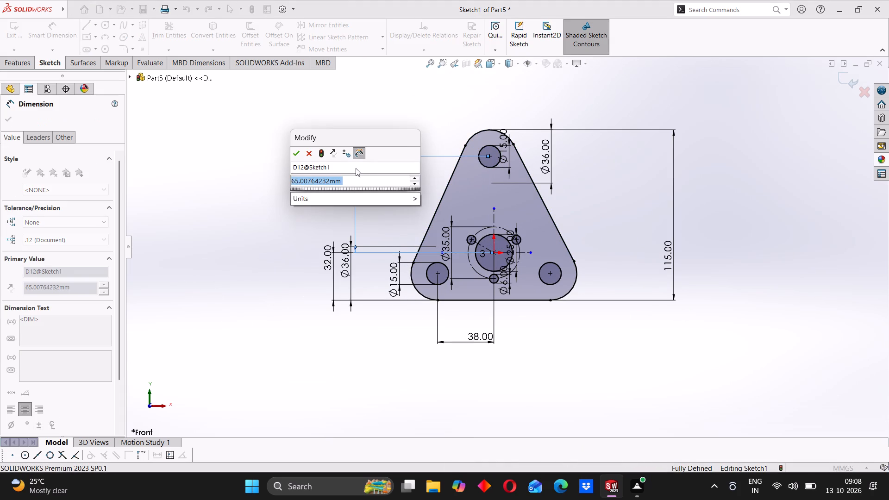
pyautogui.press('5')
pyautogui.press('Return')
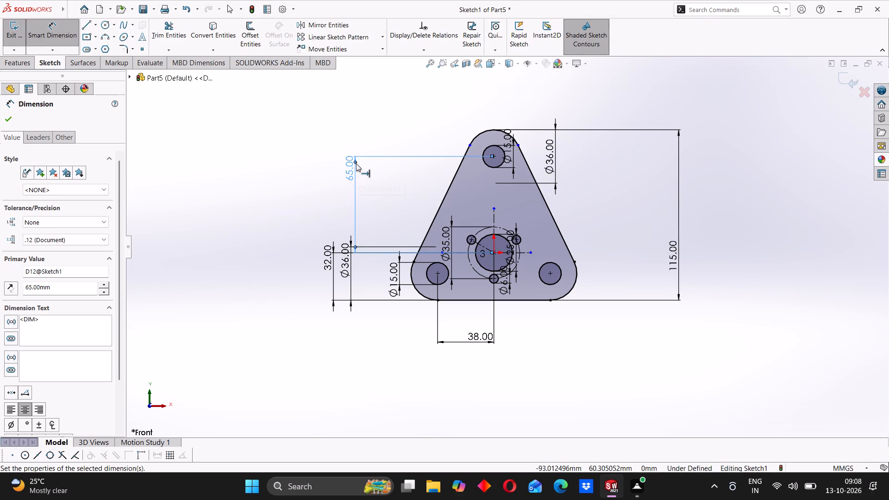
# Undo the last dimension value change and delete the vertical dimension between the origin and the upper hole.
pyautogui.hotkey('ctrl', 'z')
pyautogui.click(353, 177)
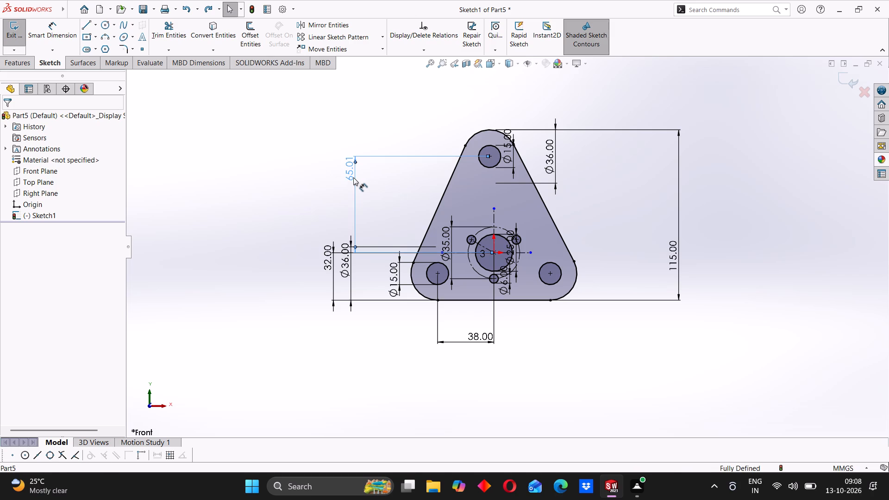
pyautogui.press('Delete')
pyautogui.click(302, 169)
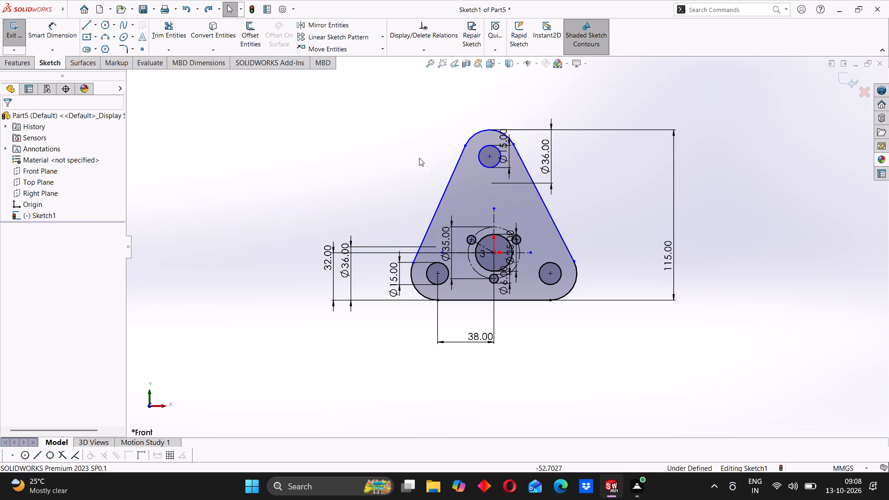
# Add a Vertical relation between the upper 15 mm hole's center and the origin.
pyautogui.click(489, 156)
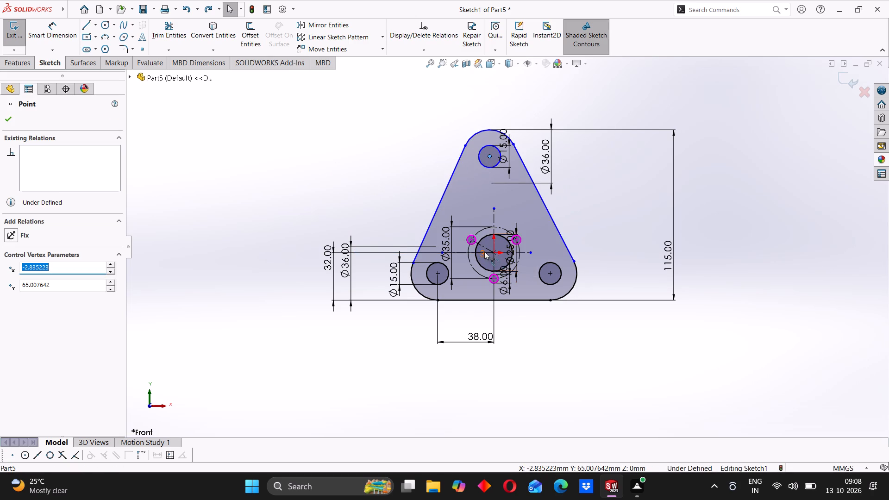
pyautogui.scroll(-6, 485, 251)
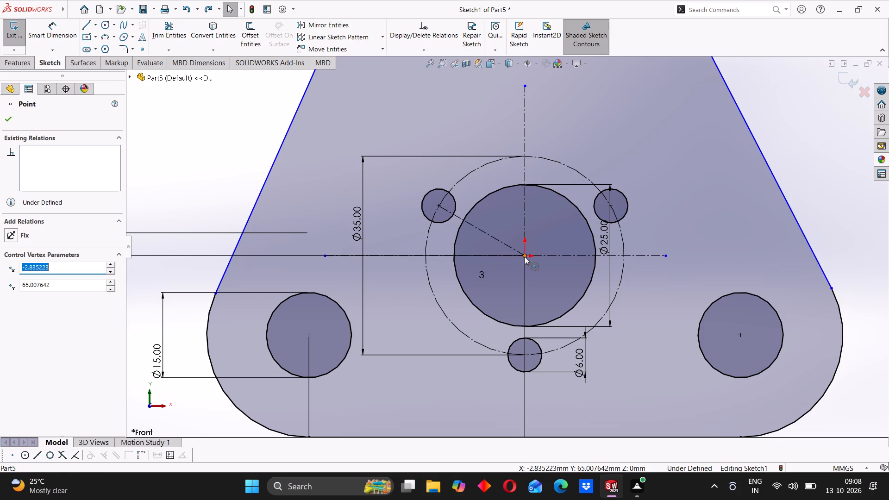
pyautogui.keyDown('ctrl'); pyautogui.click(525, 256); pyautogui.keyUp('ctrl')
pyautogui.scroll(8, 525, 256)
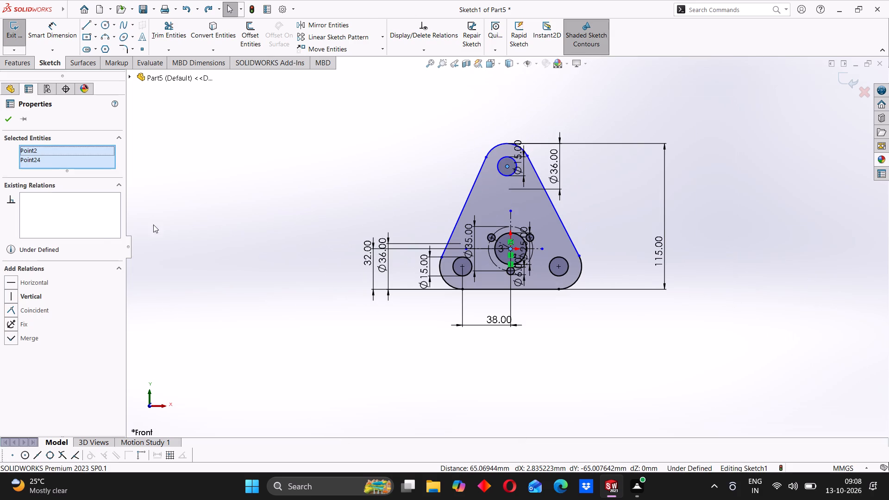
pyautogui.click(14, 297)
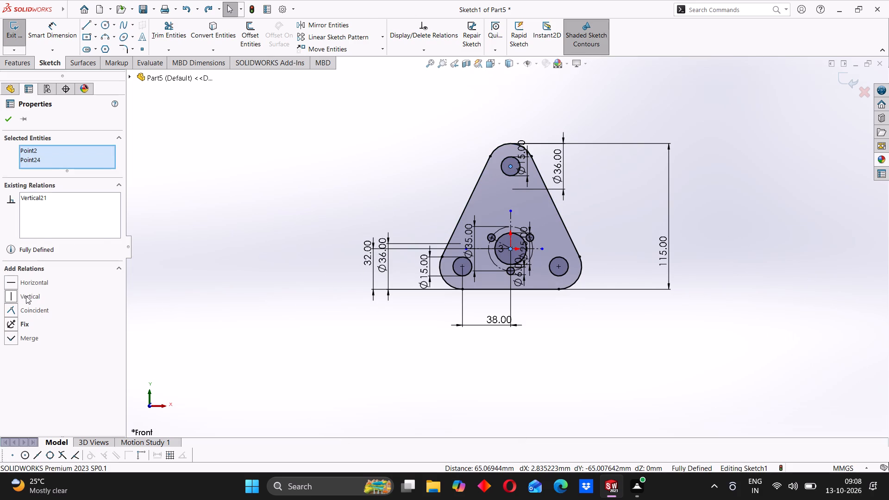
pyautogui.click(3, 117)
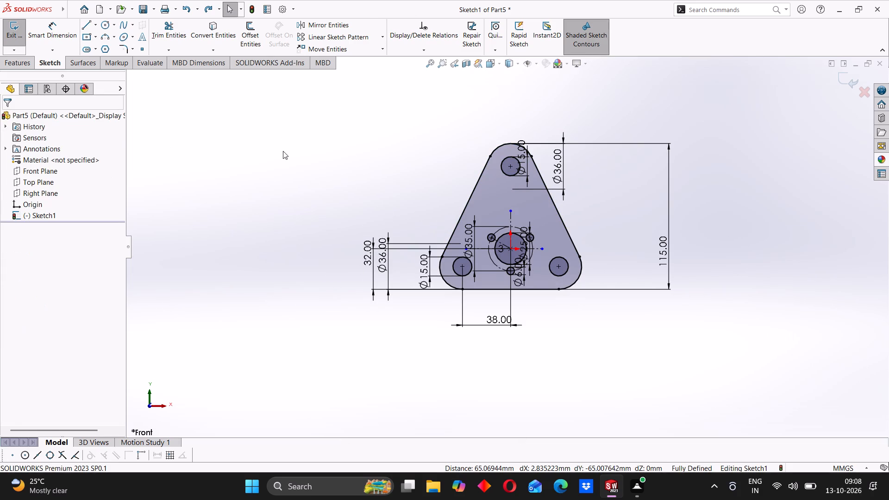
# Extrude the triangular plate sketch as a Blind boss 7 mm deep.
pyautogui.scroll(-2, 518, 205)
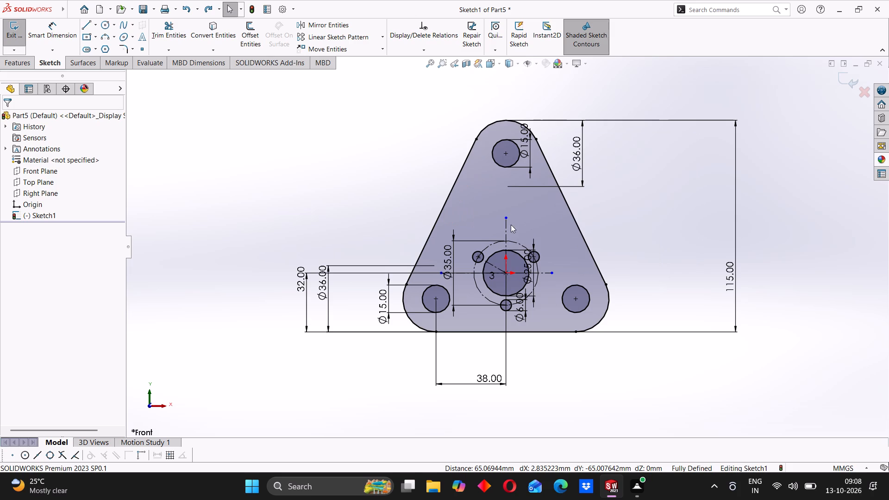
pyautogui.scroll(3, 509, 190)
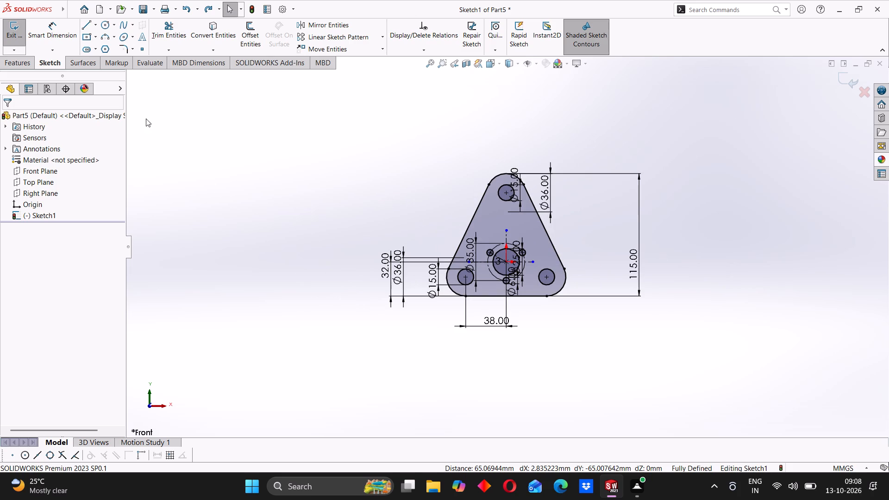
pyautogui.click(28, 65)
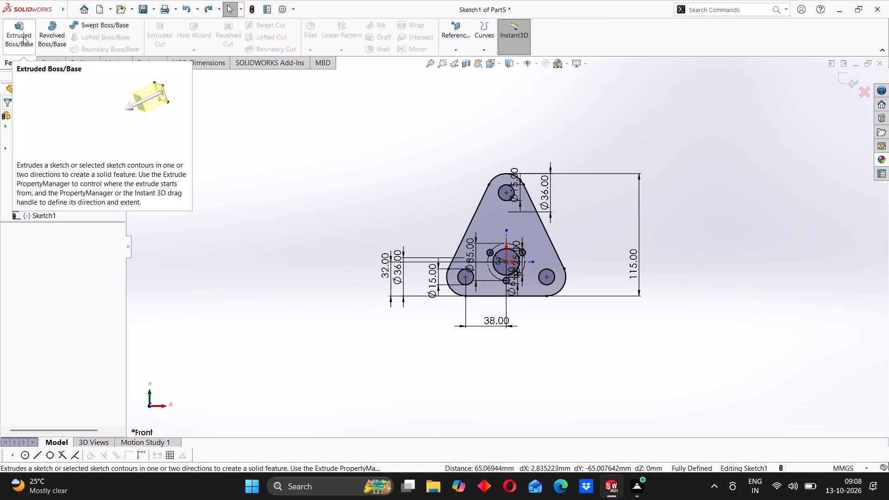
pyautogui.click(23, 37)
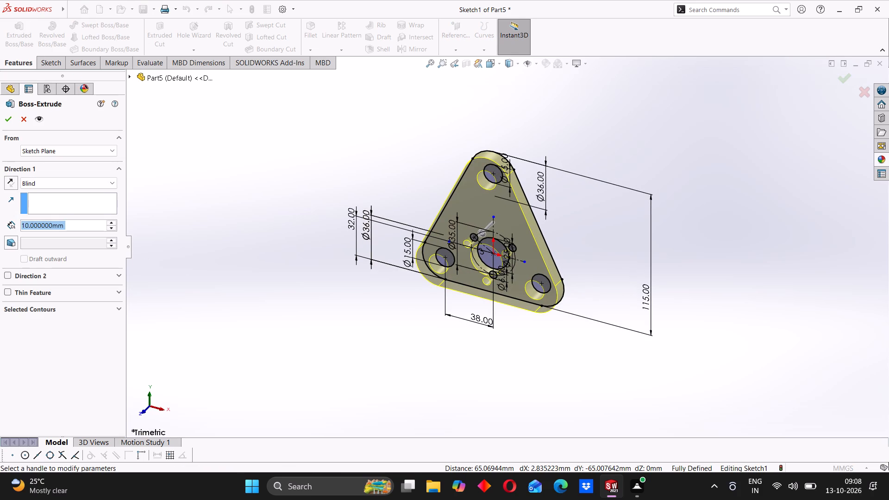
pyautogui.press('7')
pyautogui.press('Return')
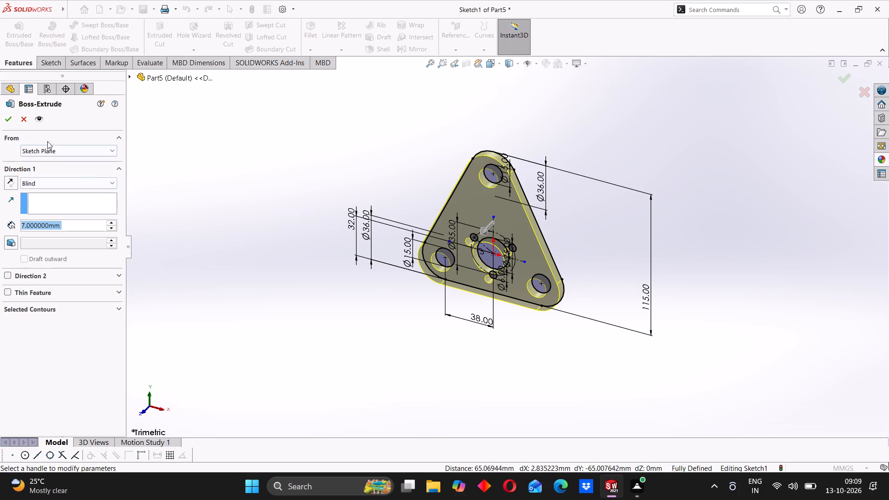
pyautogui.click(9, 117)
# Apply a standard blue color appearance to the plate's whole body.
pyautogui.moveTo(463, 320); pyautogui.dragTo(434, 281, button='middle')
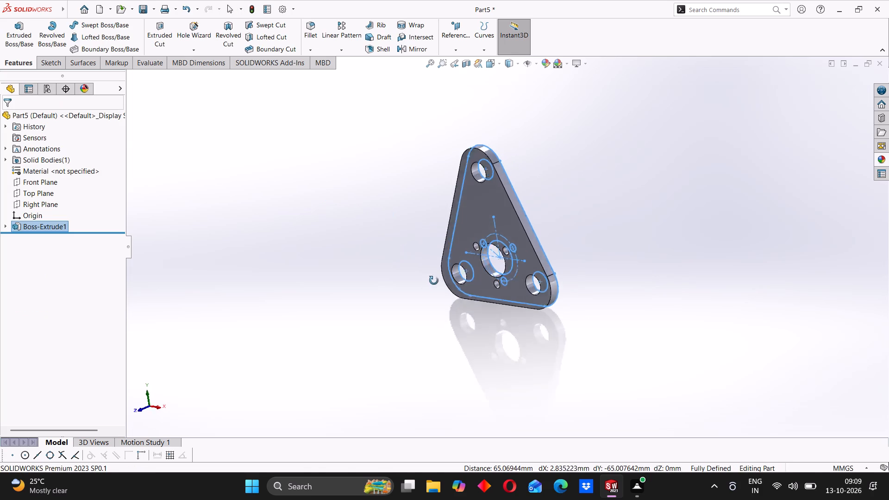
pyautogui.moveTo(434, 281); pyautogui.dragTo(434, 281, button='middle')
pyautogui.moveTo(426, 281); pyautogui.dragTo(410, 293, button='middle')
pyautogui.click(395, 287)
pyautogui.moveTo(453, 302); pyautogui.dragTo(545, 302, button='middle')
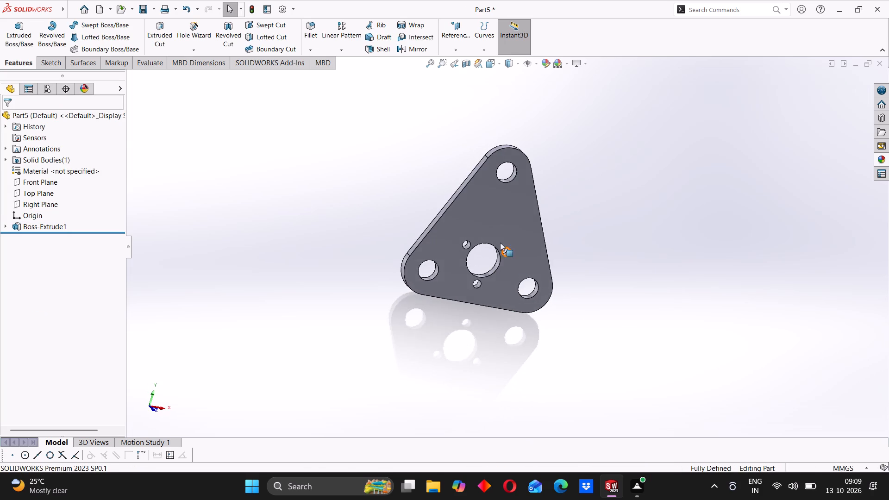
pyautogui.scroll(-1, 496, 237)
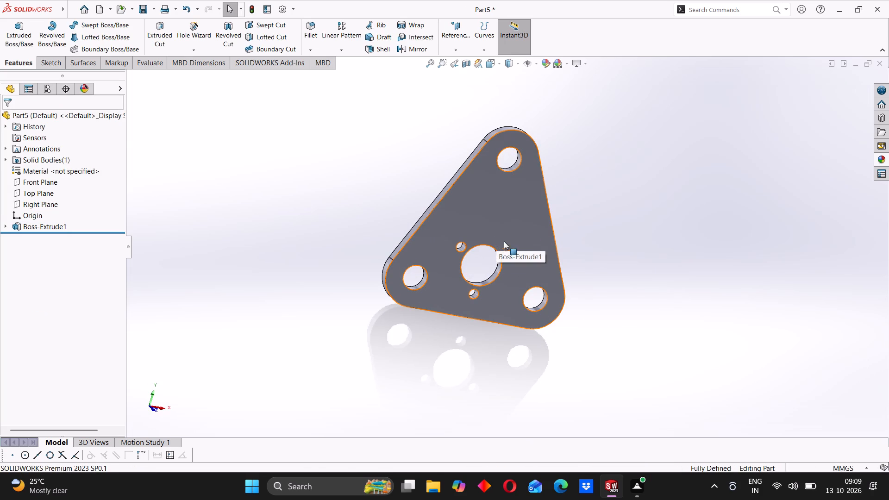
pyautogui.rightClick(507, 221)
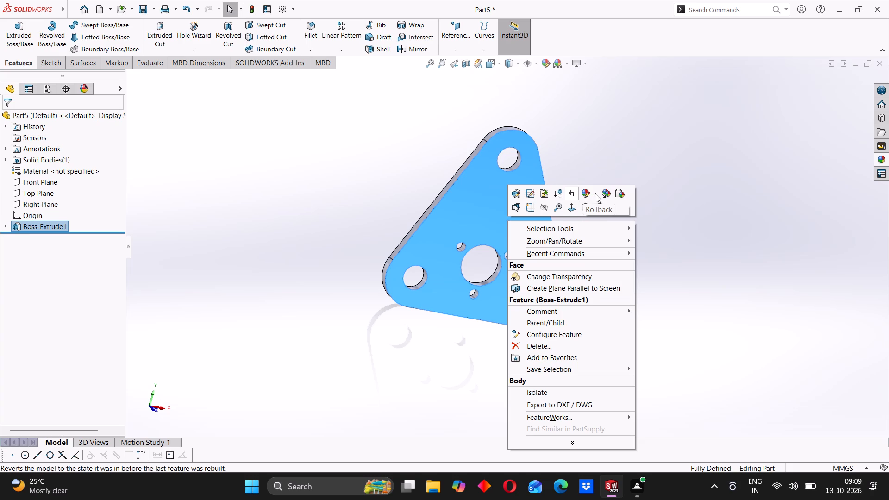
pyautogui.click(596, 194)
pyautogui.click(595, 194)
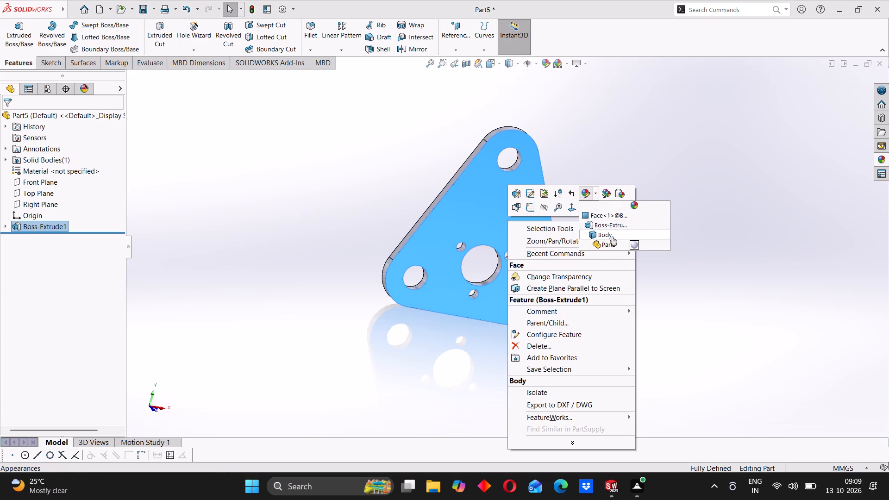
pyautogui.click(612, 237)
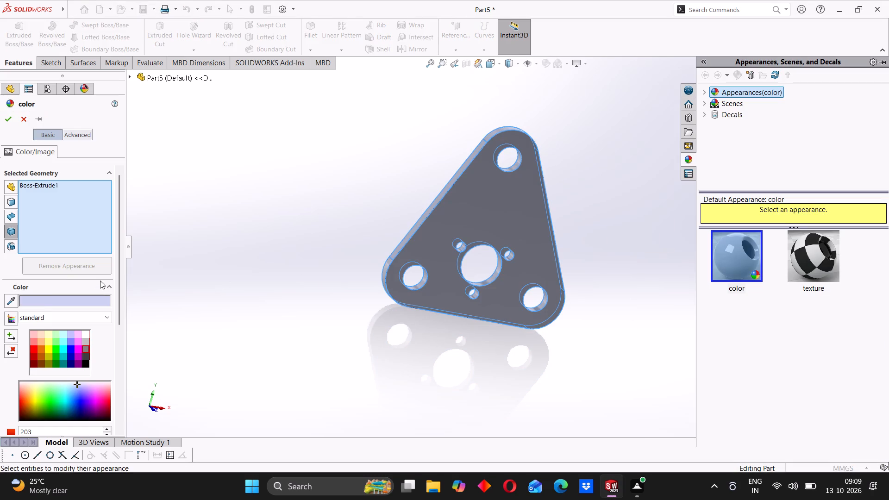
pyautogui.click(71, 347)
pyautogui.click(0, 121)
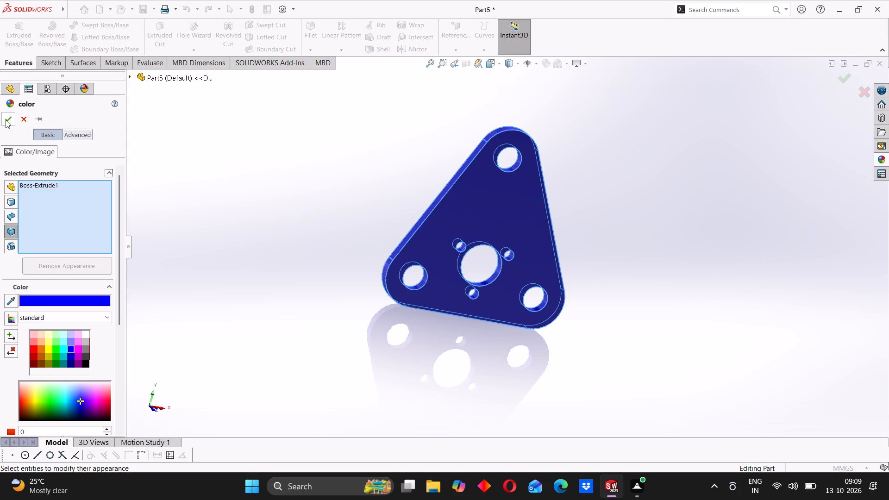
pyautogui.click(6, 120)
# Color the inner faces of the large central hole, the three small holes and the three corner holes gray.
pyautogui.moveTo(480, 230); pyautogui.dragTo(451, 227, button='middle')
pyautogui.click(376, 245)
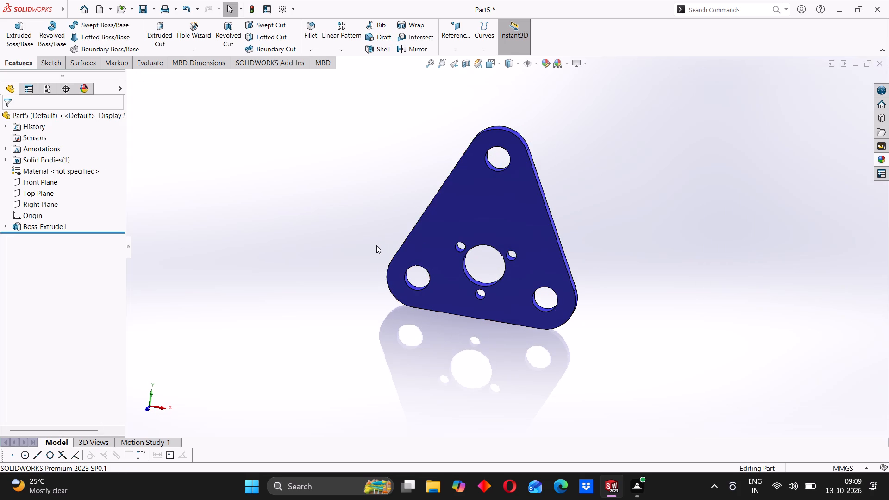
pyautogui.scroll(-4, 457, 264)
pyautogui.moveTo(440, 280); pyautogui.dragTo(444, 304, button='middle')
pyautogui.click(381, 304)
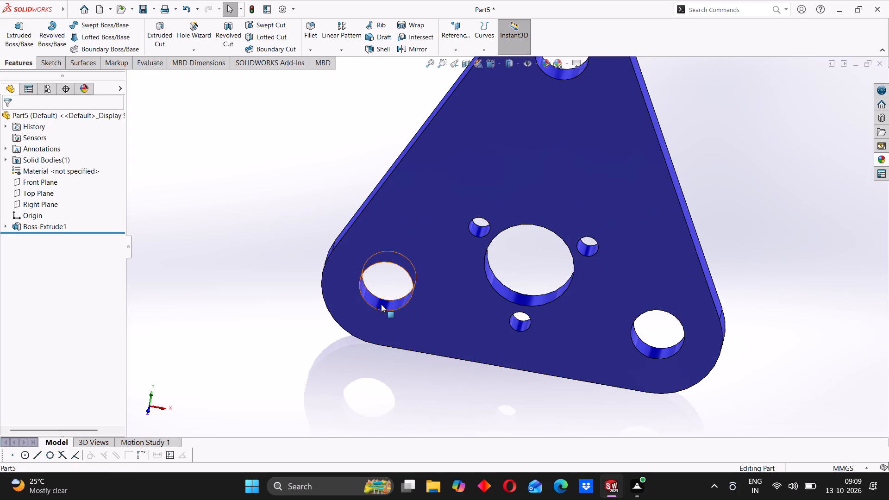
pyautogui.click(487, 262)
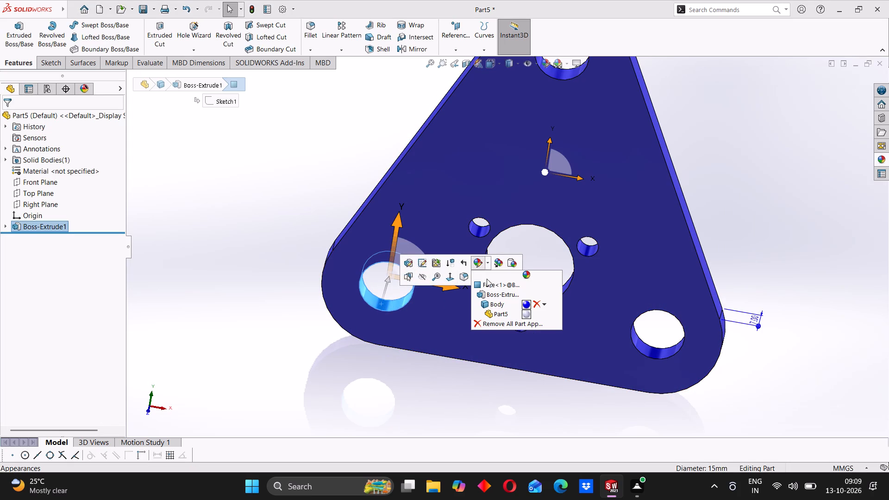
pyautogui.click(491, 285)
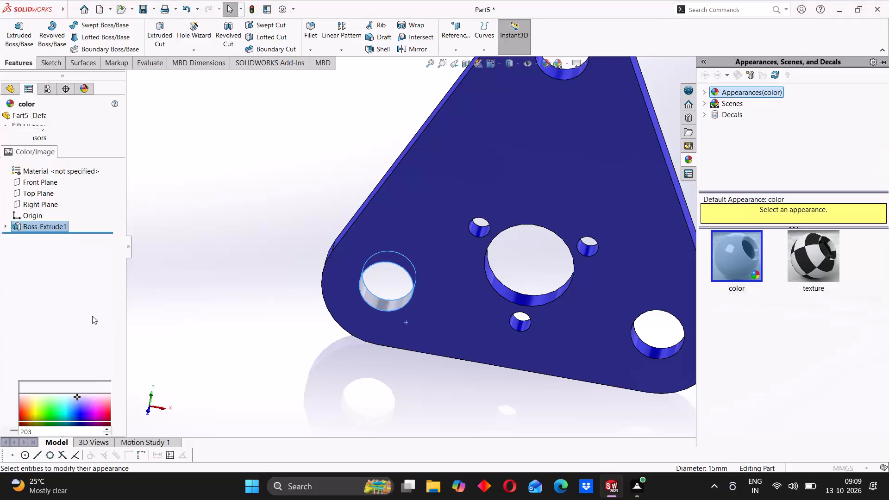
pyautogui.click(88, 348)
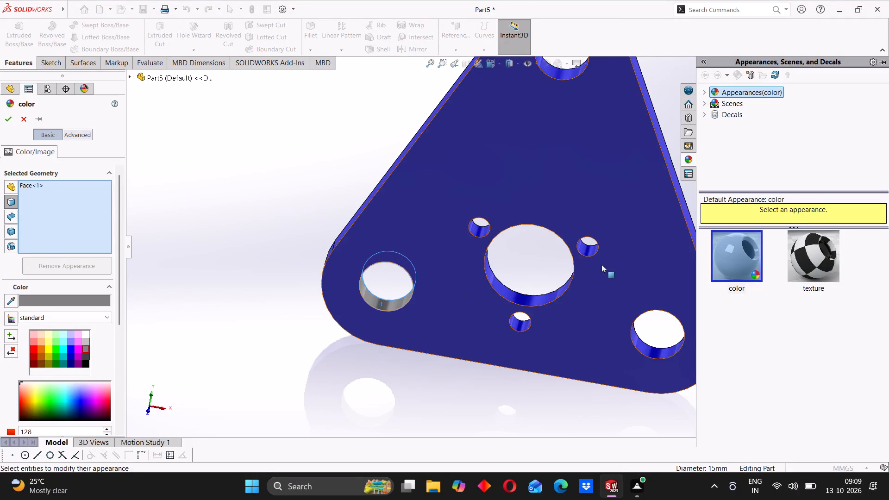
pyautogui.click(508, 295)
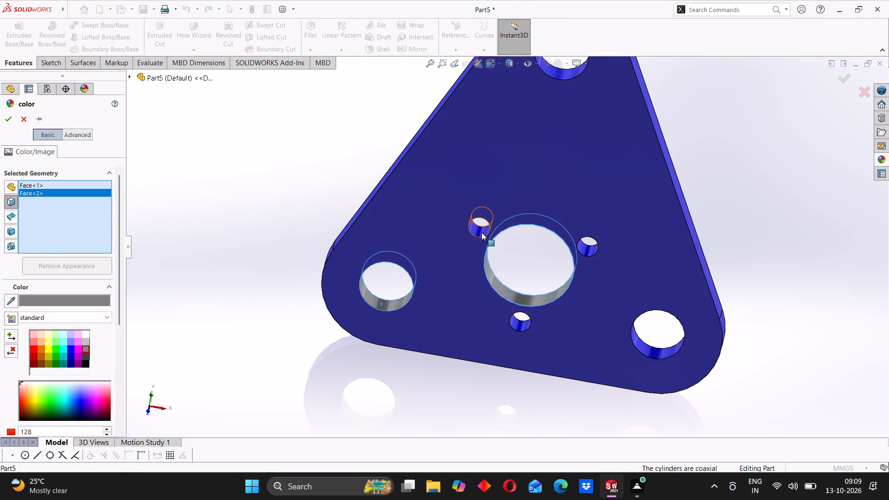
pyautogui.click(480, 231)
pyautogui.click(581, 247)
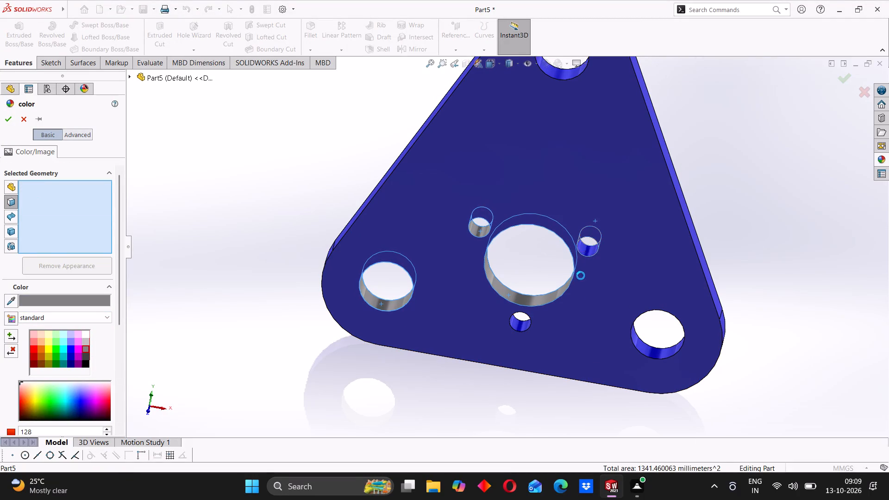
pyautogui.click(518, 322)
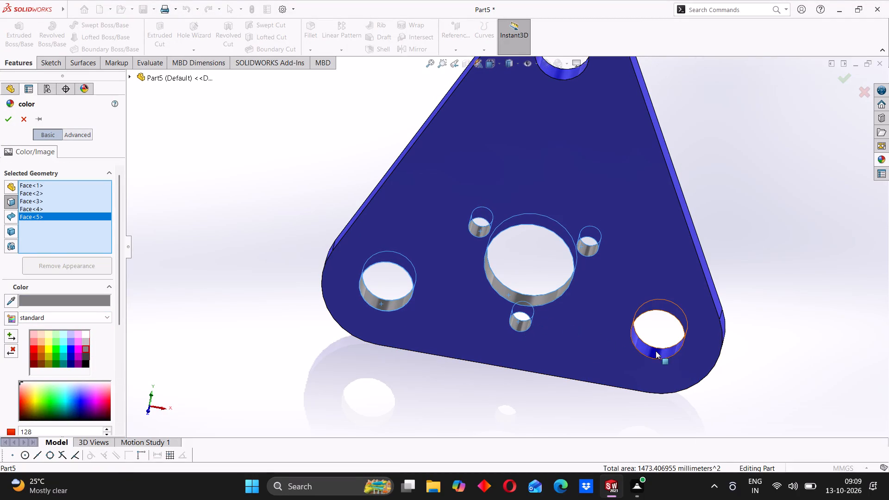
pyautogui.click(656, 351)
pyautogui.scroll(4, 573, 233)
pyautogui.scroll(-5, 522, 143)
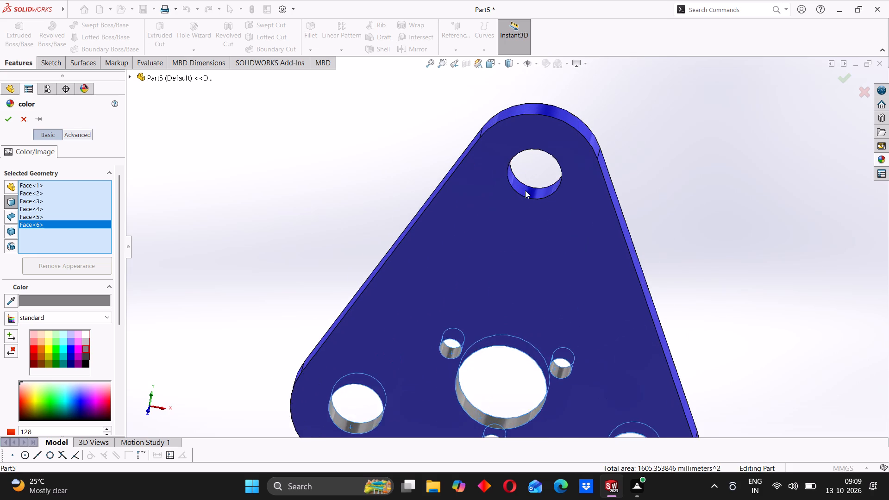
pyautogui.click(523, 194)
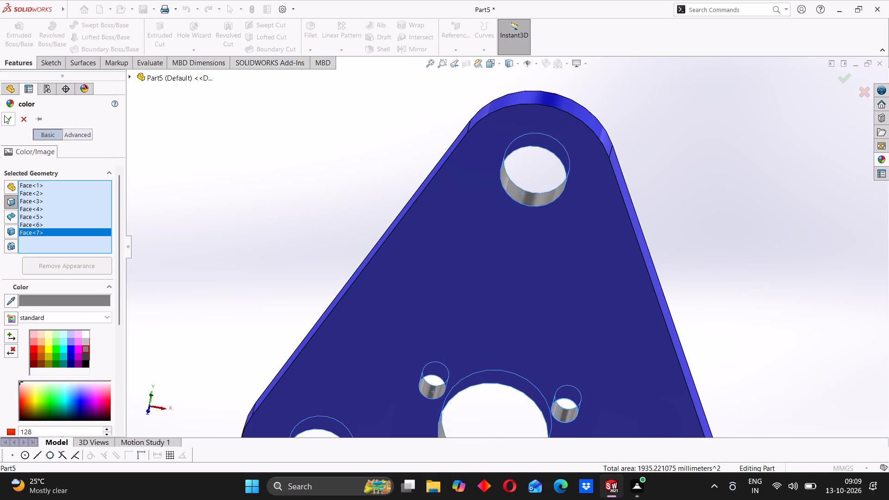
pyautogui.click(4, 115)
# Examine the colored plate from the front, back and edge sides.
pyautogui.scroll(7, 434, 218)
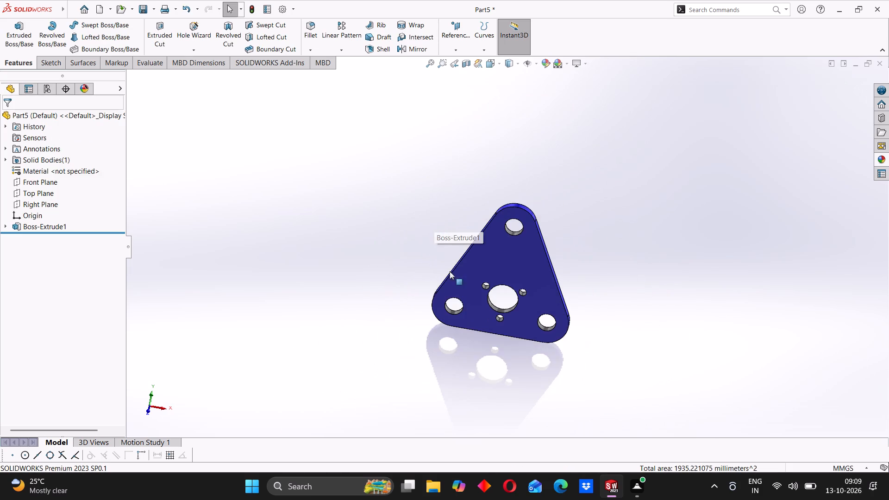
pyautogui.moveTo(450, 283); pyautogui.dragTo(432, 181, button='middle')
pyautogui.moveTo(489, 246); pyautogui.dragTo(546, 285, button='middle')
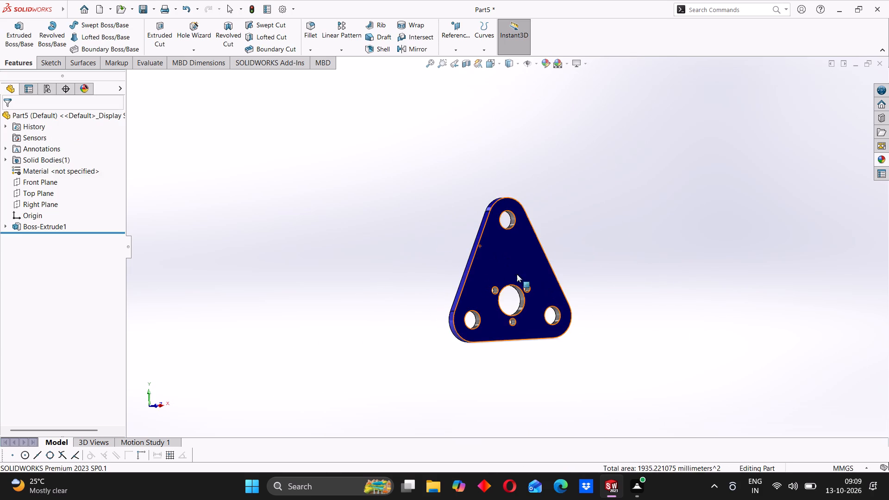
pyautogui.moveTo(485, 265); pyautogui.dragTo(407, 275, button='middle')
pyautogui.middleClick(527, 268)
pyautogui.moveTo(514, 275); pyautogui.dragTo(552, 272, button='middle')
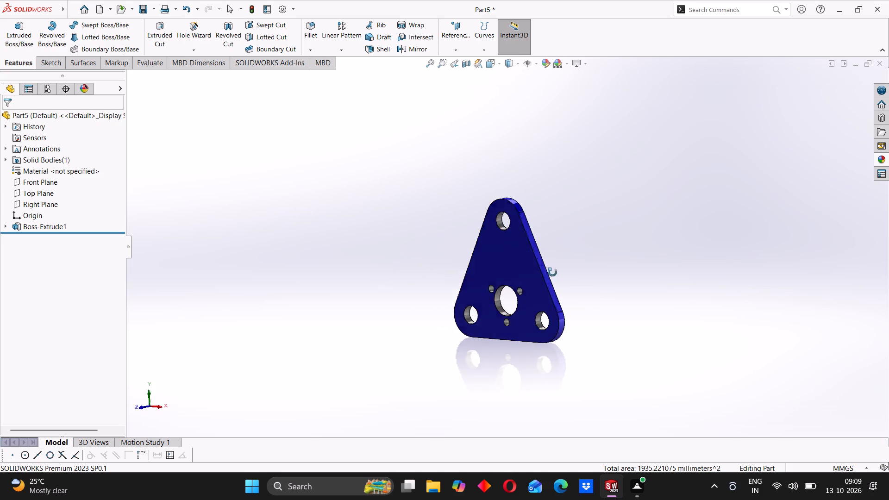
pyautogui.moveTo(552, 272); pyautogui.dragTo(587, 273, button='middle')
pyautogui.moveTo(516, 289); pyautogui.dragTo(464, 278, button='middle')
pyautogui.moveTo(571, 261); pyautogui.dragTo(557, 321, button='middle')
pyautogui.moveTo(535, 314); pyautogui.dragTo(488, 234, button='middle')
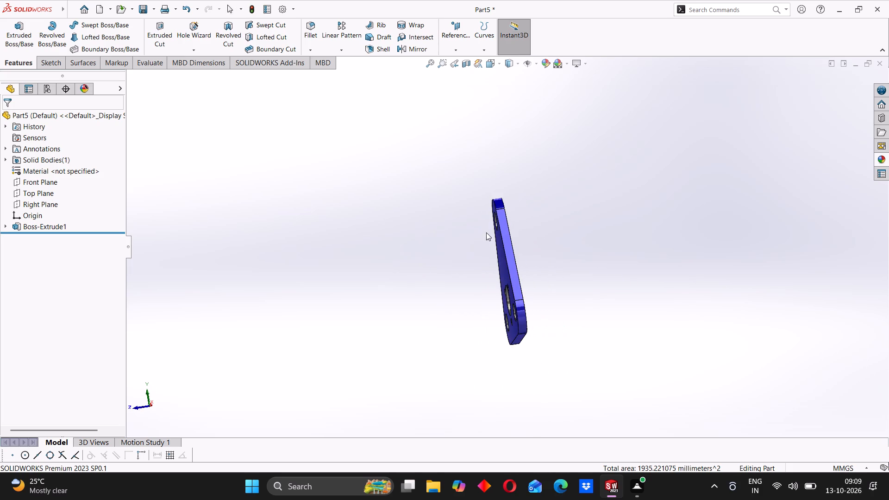
pyautogui.moveTo(434, 275); pyautogui.dragTo(490, 250, button='middle')
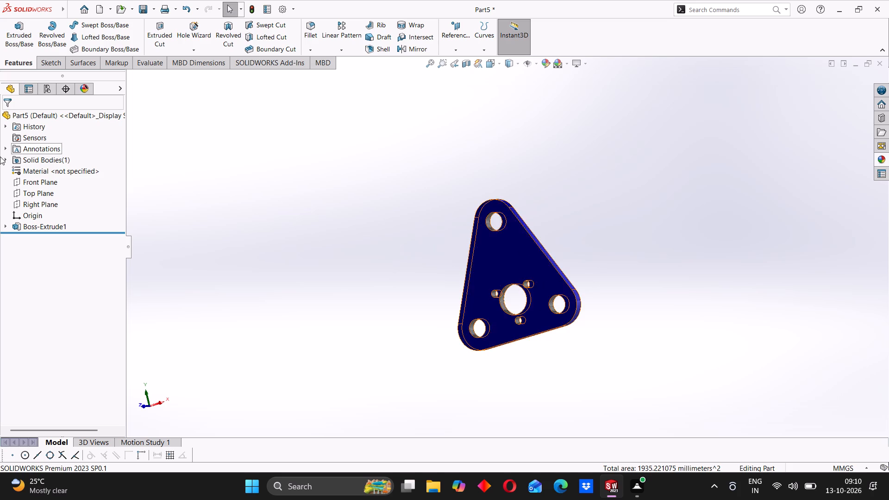
# Save the triangular plate as a SOLIDWORKS part named SUPPORT PLATE in the ASSEMBLY 21 folder.
pyautogui.click(152, 10)
pyautogui.click(152, 34)
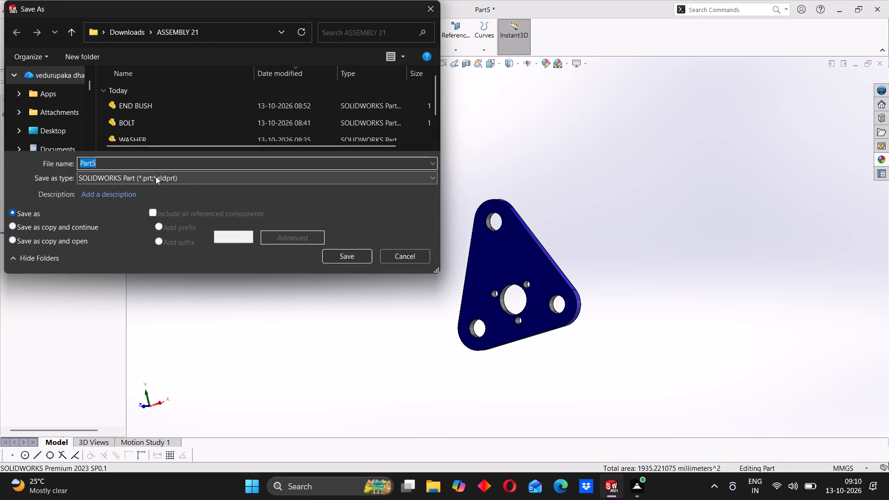
pyautogui.click(176, 176)
pyautogui.click(176, 176)
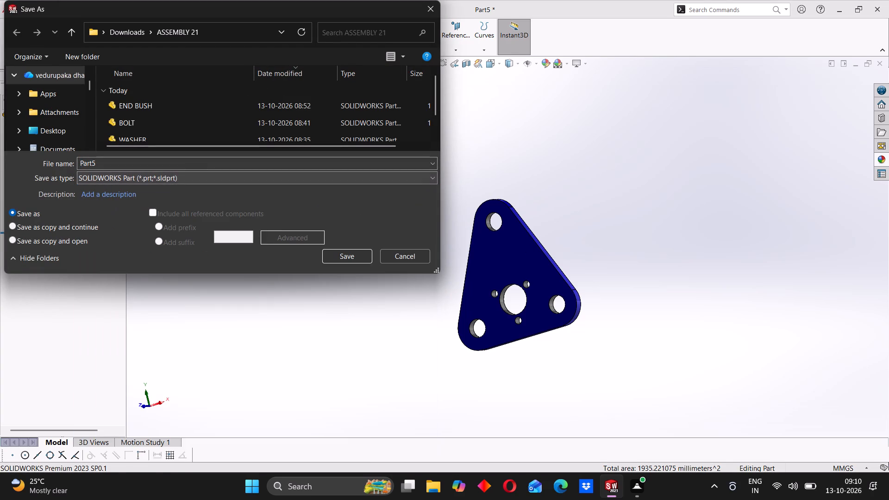
pyautogui.moveTo(119, 160); pyautogui.dragTo(79, 158)
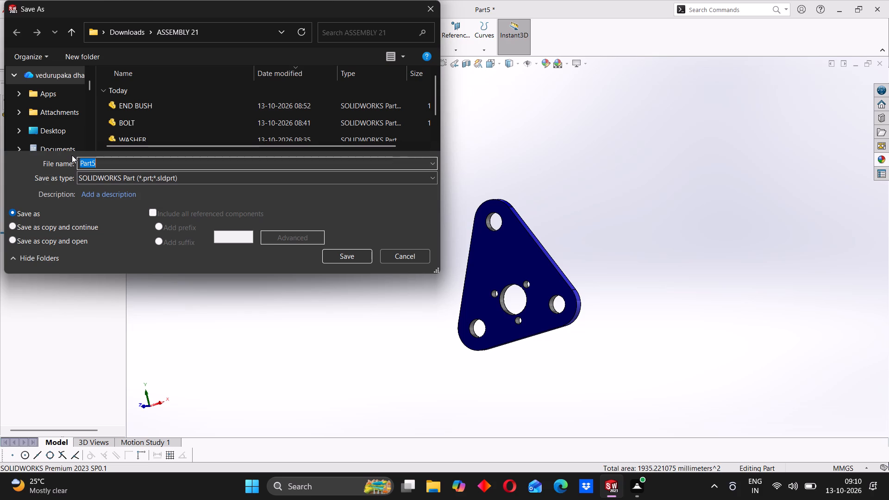
pyautogui.write('SUPP')
pyautogui.write('ORT PLATE')
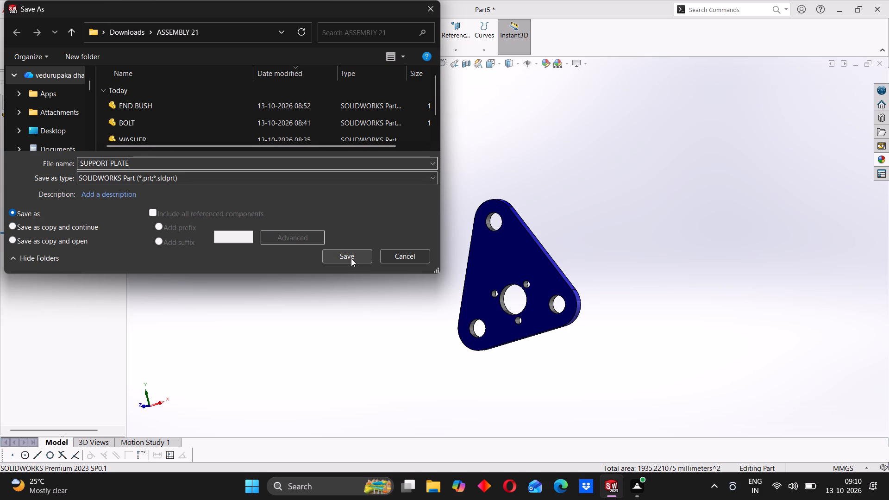
pyautogui.click(351, 258)
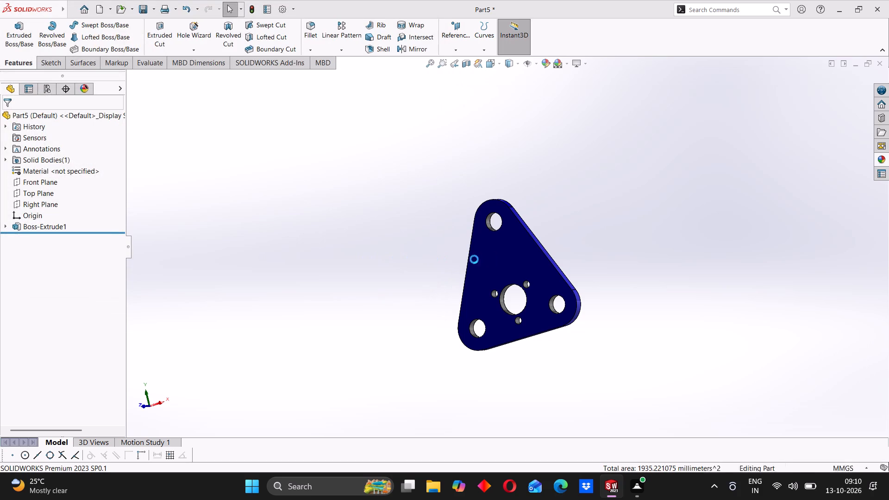
# Examine the saved plate's faces, edges and holes from several angles.
pyautogui.moveTo(469, 233); pyautogui.dragTo(497, 242, button='middle')
pyautogui.moveTo(481, 245); pyautogui.dragTo(510, 241, button='middle')
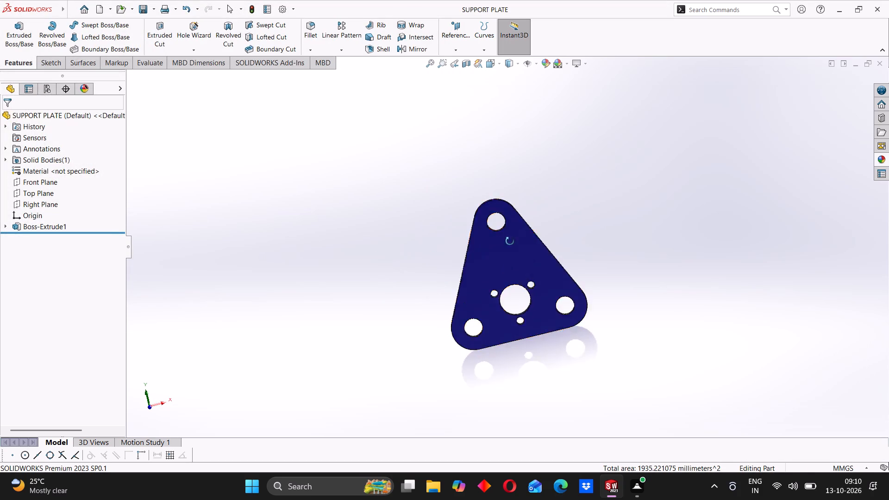
pyautogui.moveTo(510, 241); pyautogui.dragTo(585, 223, button='middle')
pyautogui.moveTo(503, 245); pyautogui.dragTo(531, 186, button='middle')
pyautogui.moveTo(523, 287); pyautogui.dragTo(485, 211, button='middle')
pyautogui.moveTo(488, 230); pyautogui.dragTo(563, 318, button='middle')
pyautogui.moveTo(553, 269); pyautogui.dragTo(396, 289, button='middle')
pyautogui.moveTo(443, 259); pyautogui.dragTo(456, 299, button='middle')
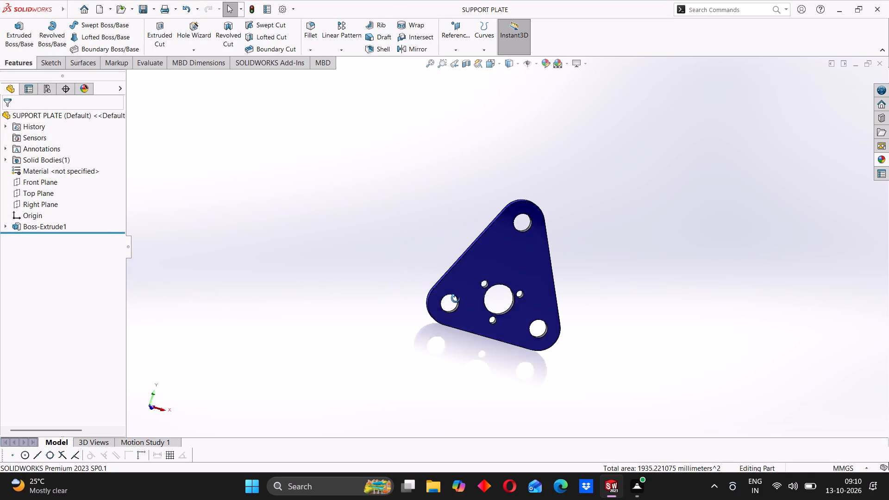
pyautogui.moveTo(456, 299); pyautogui.dragTo(458, 302, button='middle')
pyautogui.moveTo(532, 235); pyautogui.dragTo(489, 192, button='middle')
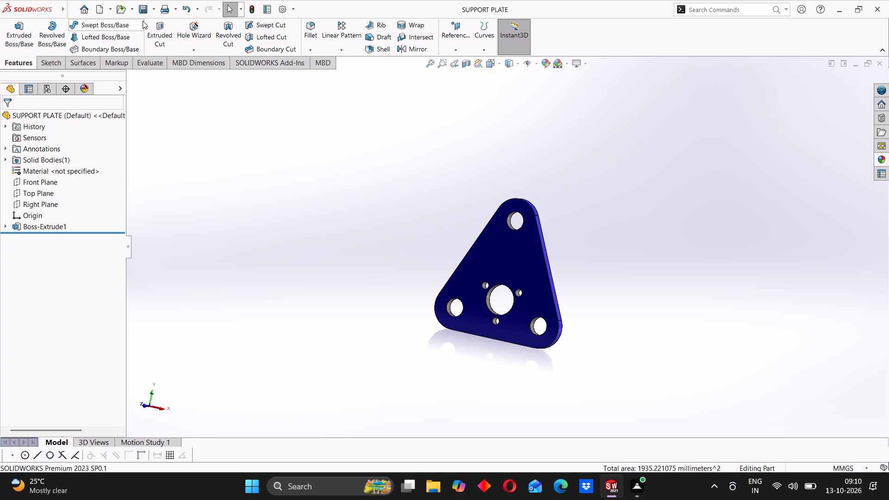
# Set the plate to the isometric view and save it as a PDF named SUPPORT PLATE in the ASSEMBLY 21 folder.
pyautogui.click(154, 9)
pyautogui.click(386, 194)
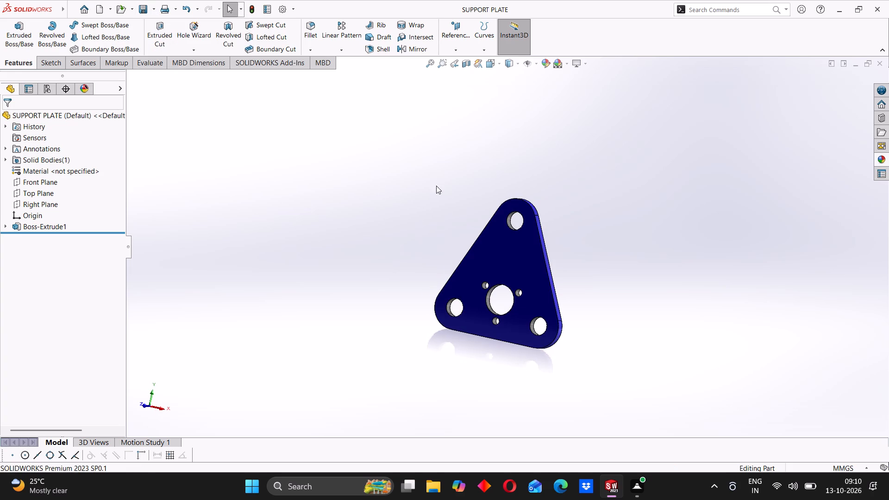
pyautogui.click(494, 62)
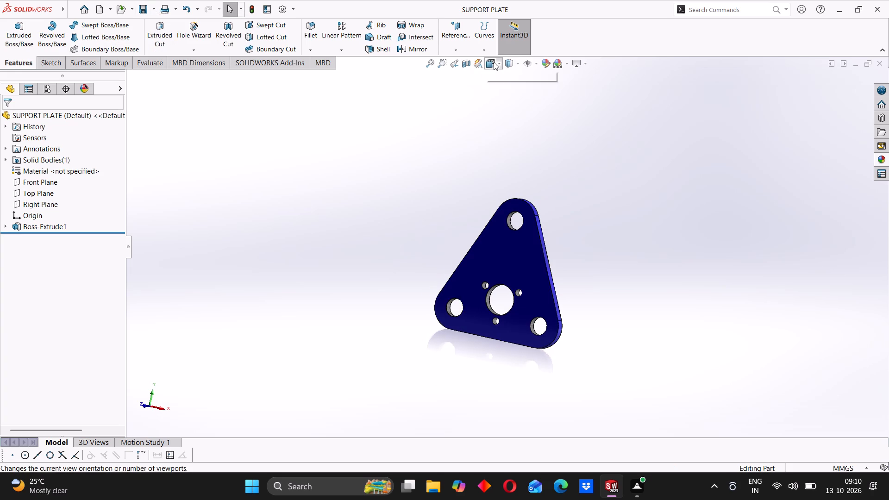
pyautogui.click(540, 86)
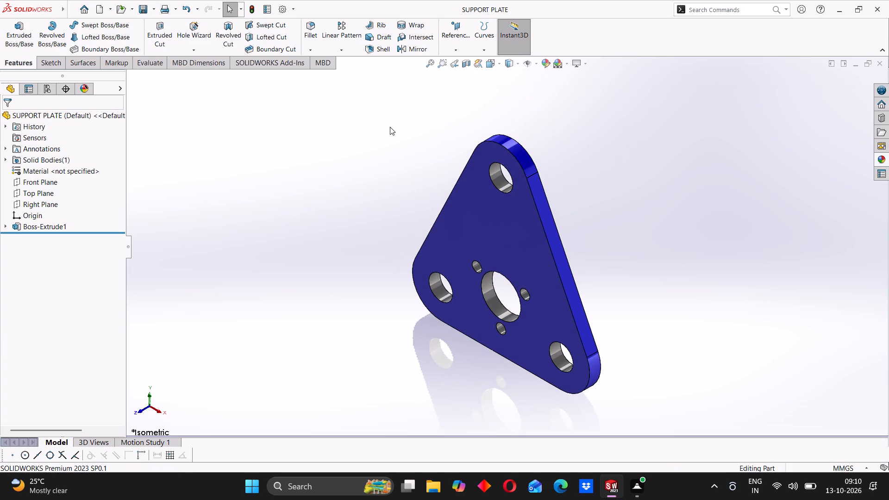
pyautogui.click(154, 9)
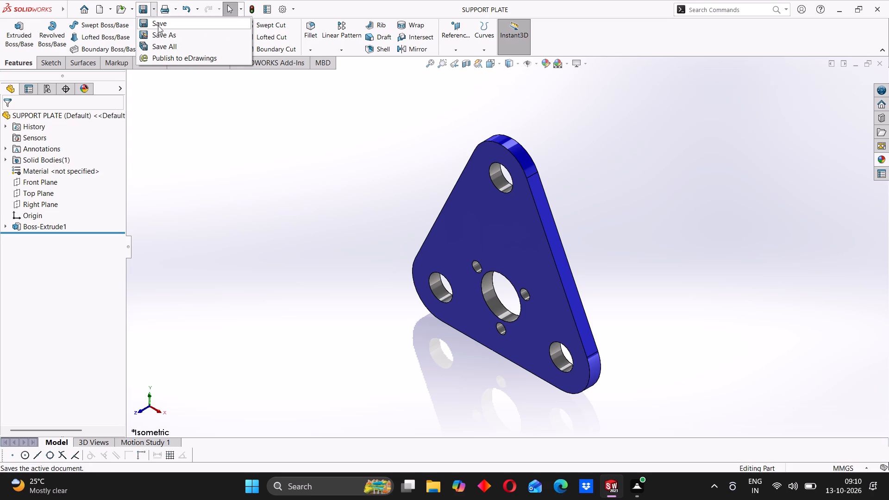
pyautogui.click(163, 34)
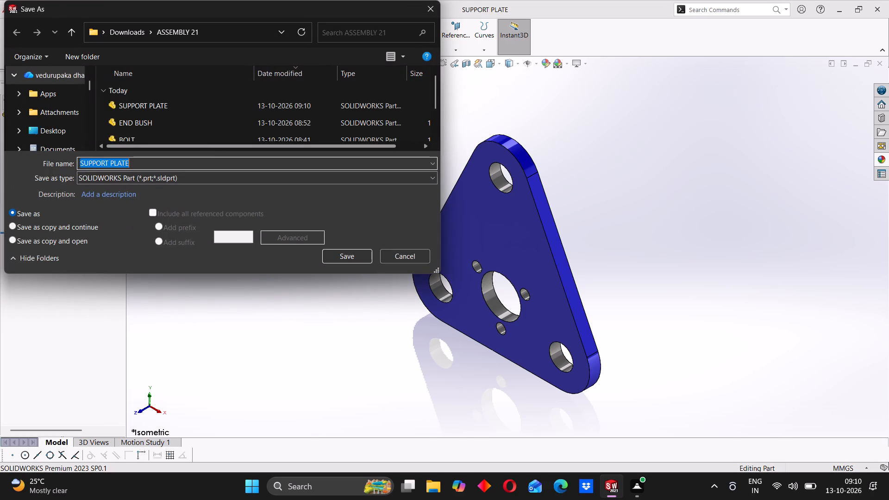
pyautogui.click(178, 177)
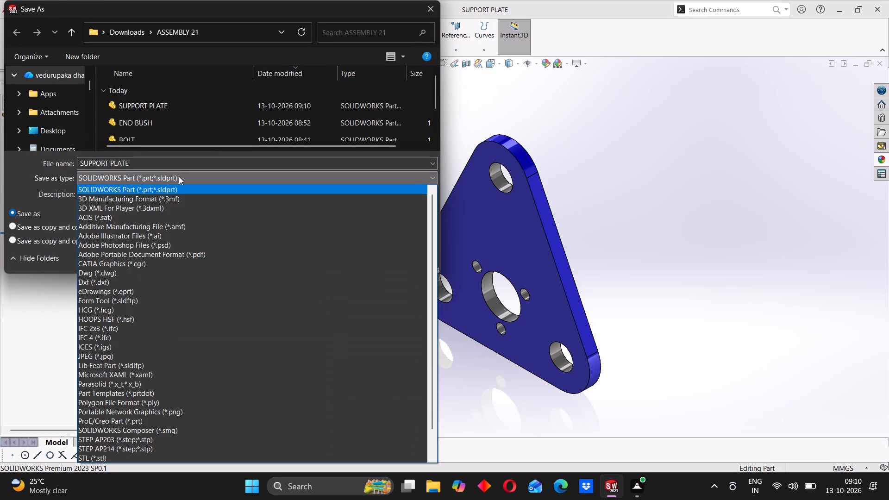
pyautogui.click(181, 258)
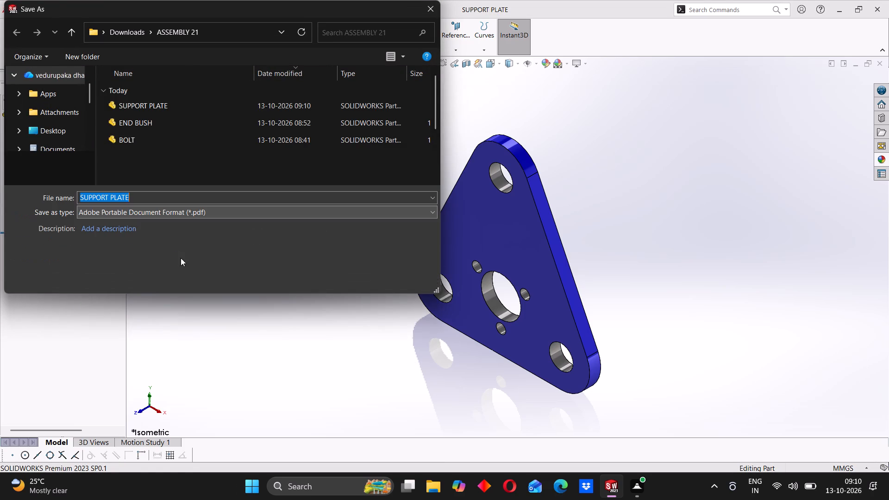
pyautogui.click(341, 278)
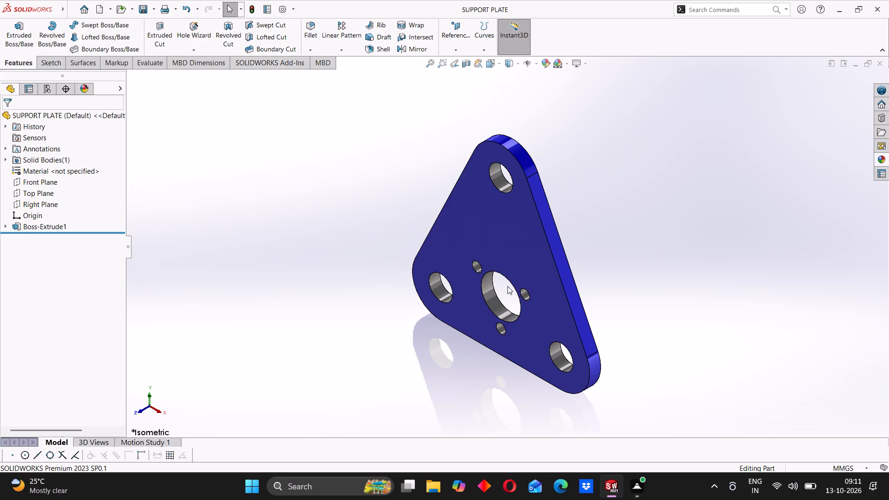
# Create a new part document for the next component.
pyautogui.moveTo(505, 280); pyautogui.dragTo(491, 223, button='middle')
pyautogui.moveTo(443, 242); pyautogui.dragTo(487, 237, button='middle')
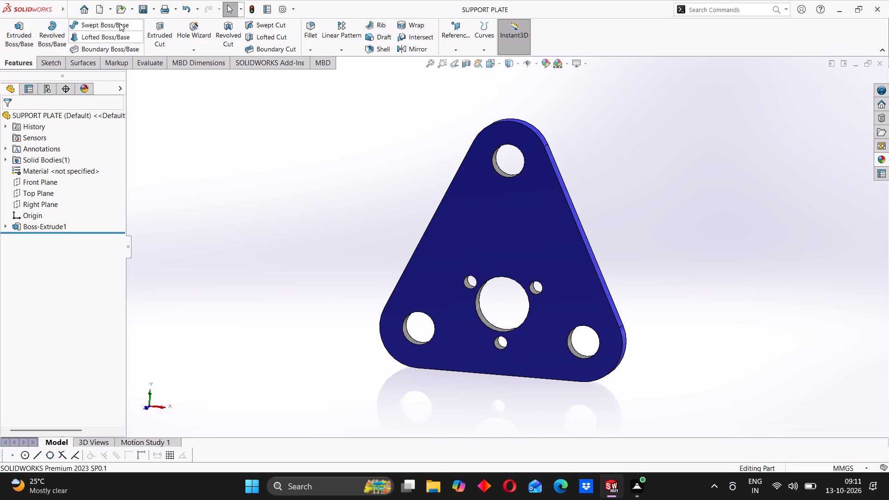
pyautogui.click(85, 12)
pyautogui.click(263, 163)
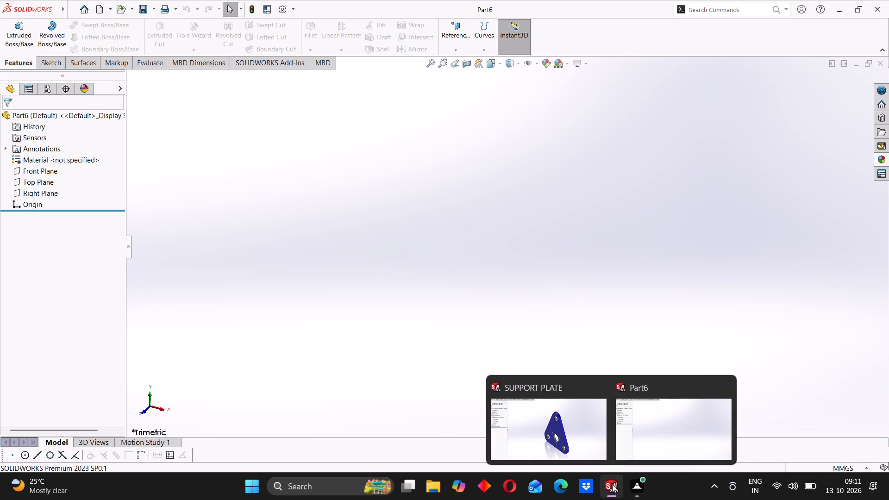
# Switch back to the SUPPORT PLATE document and close it.
pyautogui.click(553, 424)
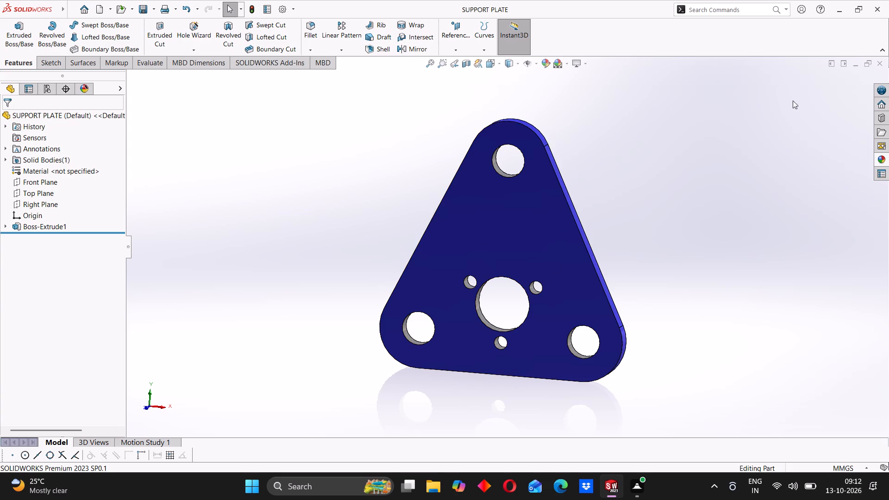
pyautogui.click(876, 61)
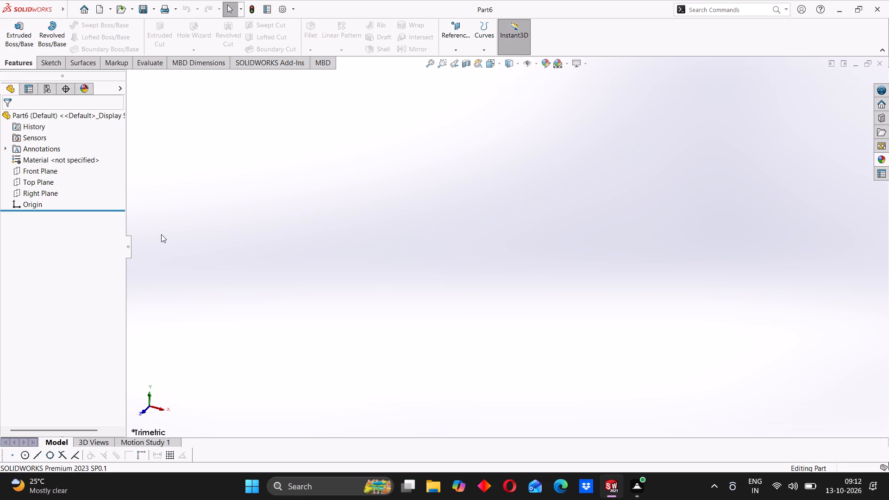
# Start a sketch on the Front Plane and draw a circle of 25 mm radius centered on the origin.
pyautogui.click(38, 176)
pyautogui.click(49, 168)
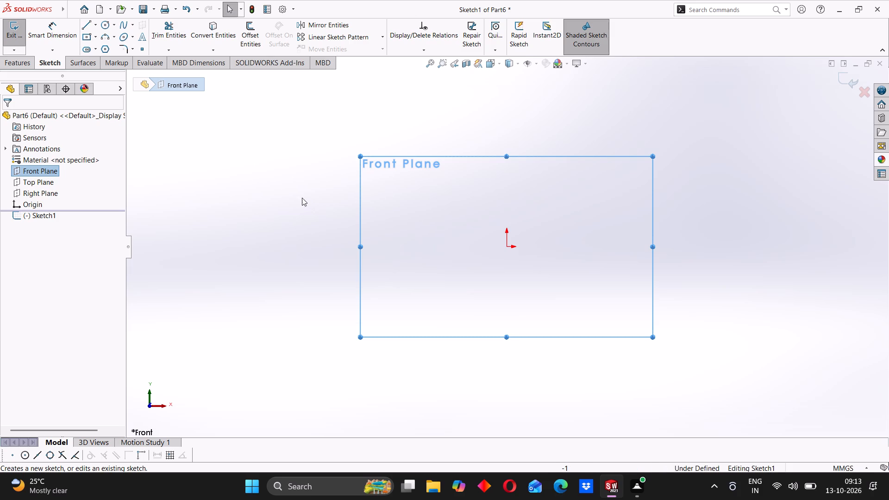
pyautogui.click(105, 26)
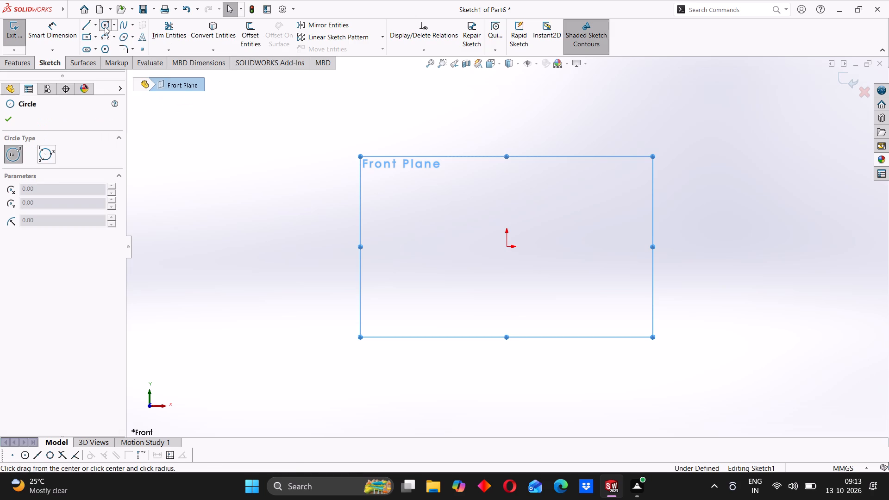
pyautogui.click(506, 248)
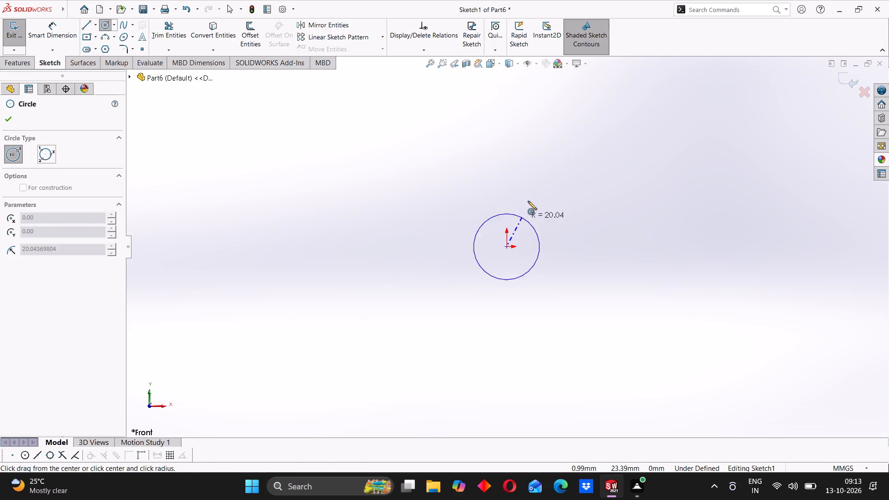
pyautogui.click(528, 196)
pyautogui.write('25')
pyautogui.press('Return')
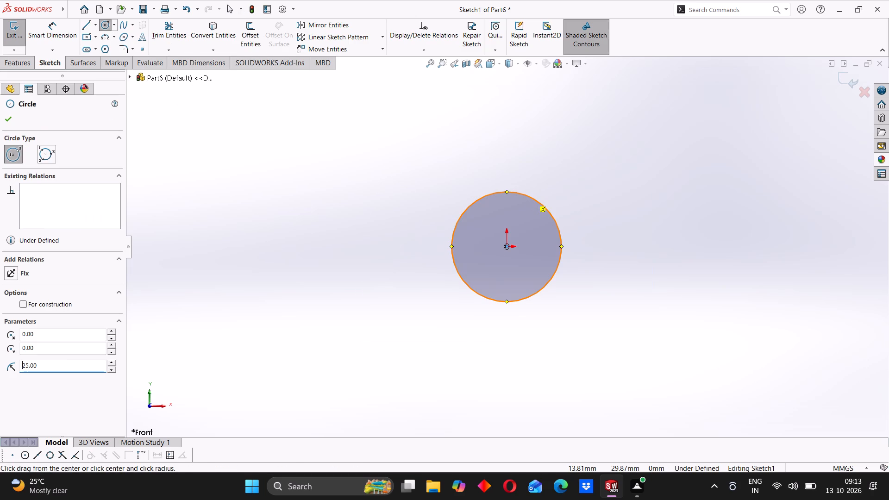
# Dimension the circle's diameter to 25 mm.
pyautogui.click(63, 38)
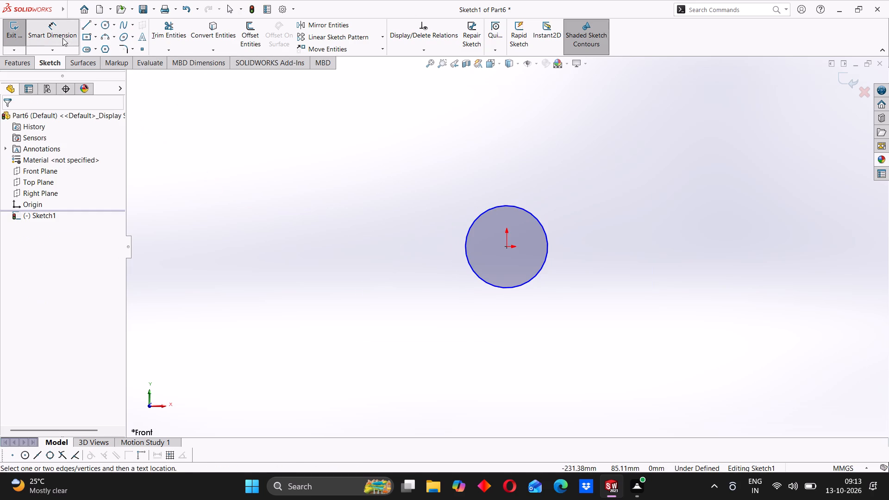
pyautogui.click(499, 206)
pyautogui.click(445, 224)
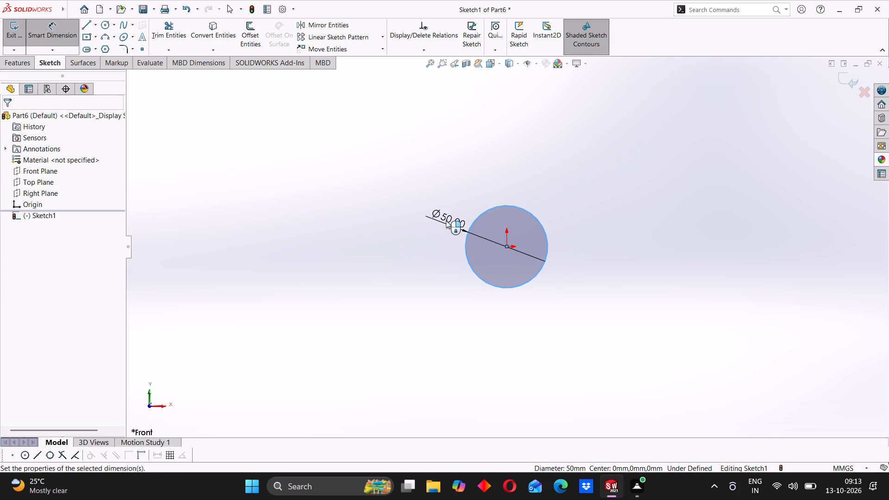
pyautogui.write('25')
pyautogui.press('Return')
pyautogui.click(378, 239)
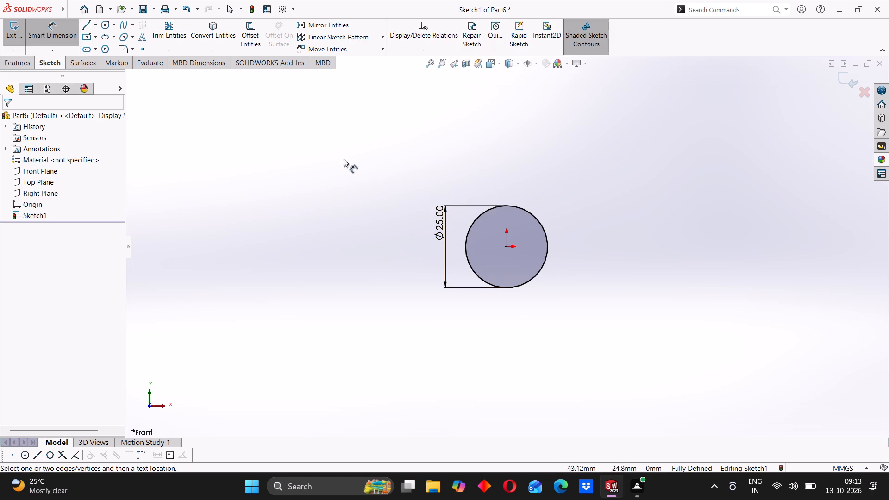
# Draw a vertical centerline about 37 mm long through the origin, extending past the circle above and below.
pyautogui.click(95, 29)
pyautogui.click(100, 49)
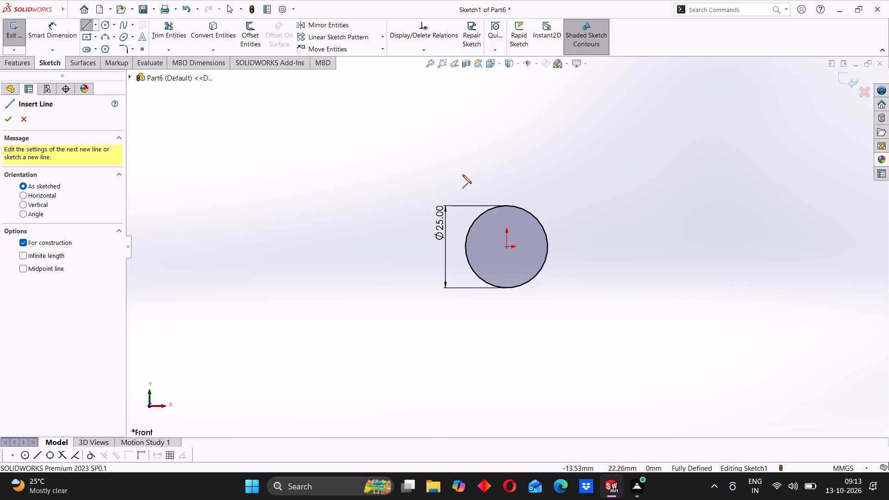
pyautogui.click(508, 185)
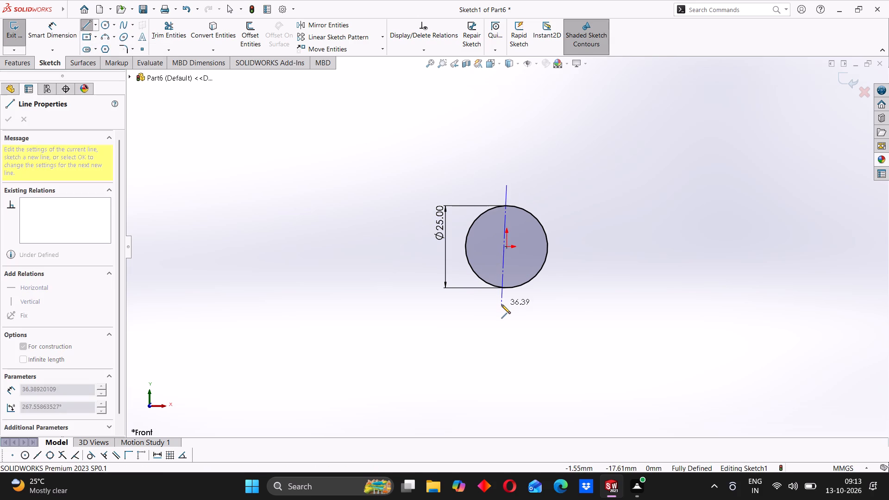
pyautogui.click(505, 306)
pyautogui.rightClick(362, 193)
pyautogui.click(397, 202)
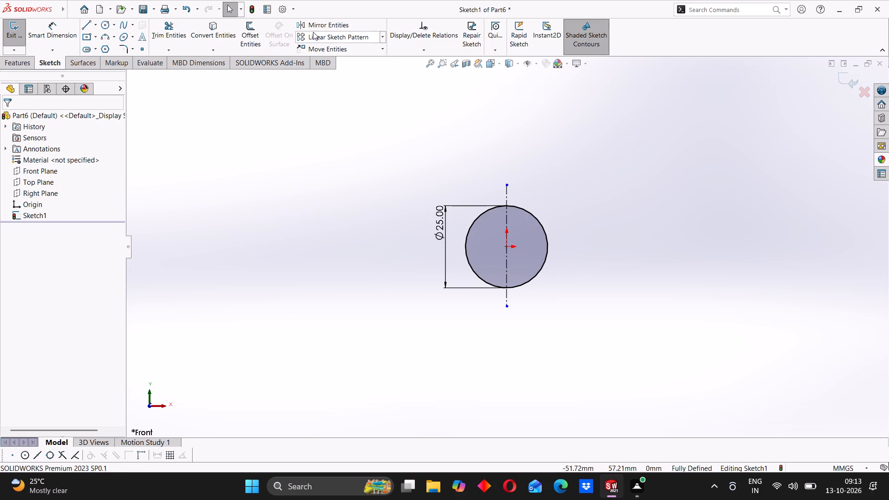
# Offset the vertical centerline by 2 mm in both directions to create two parallel lines across the circle.
pyautogui.click(256, 37)
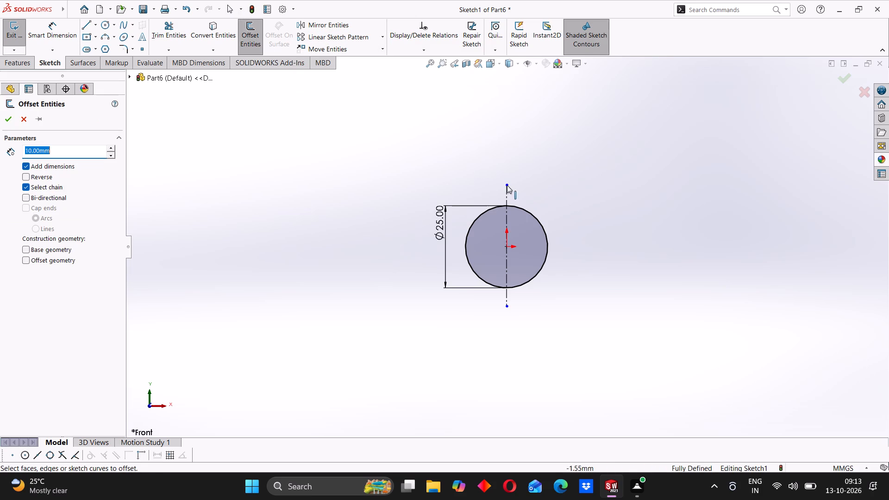
pyautogui.click(509, 191)
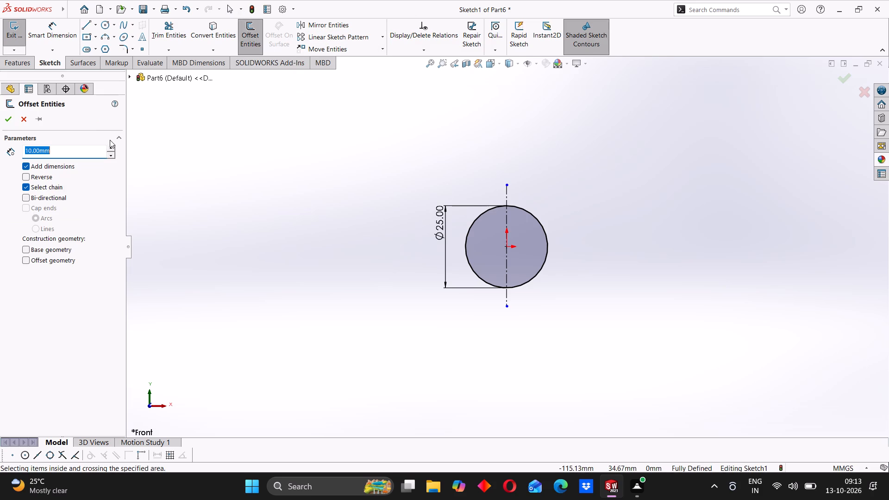
pyautogui.press('2')
pyautogui.press('Return')
pyautogui.click(29, 200)
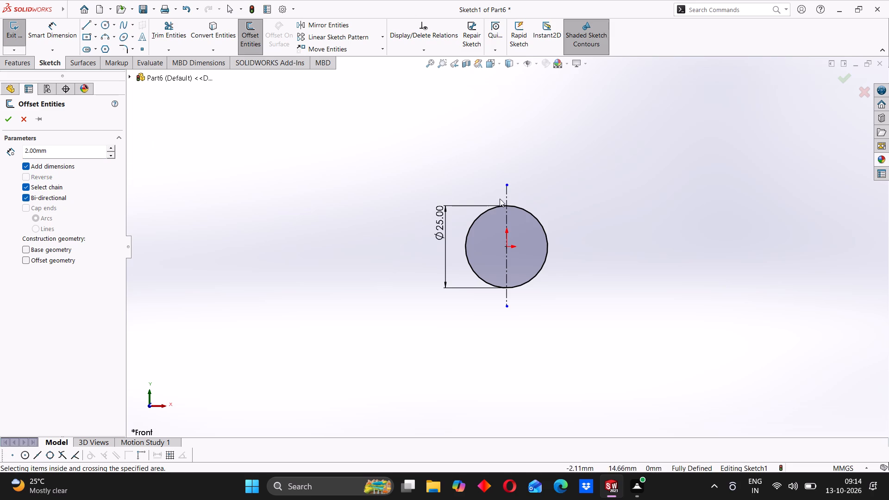
pyautogui.click(504, 195)
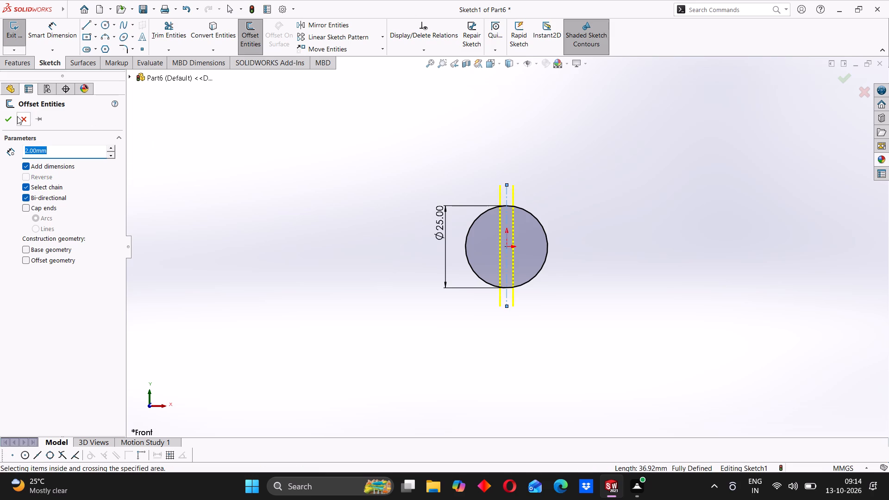
pyautogui.click(13, 119)
# Draw a horizontal line about 4 mm long joining the two offset lines, just inside the top of the circle.
pyautogui.click(83, 25)
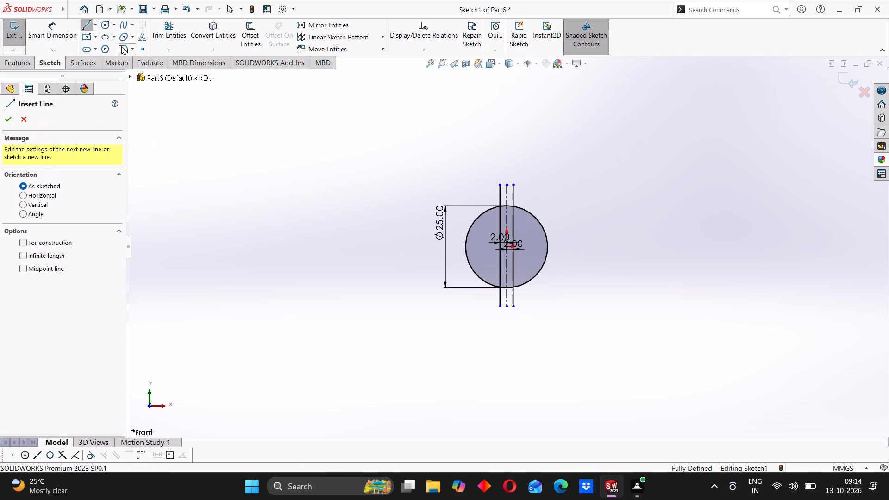
pyautogui.scroll(-3, 511, 199)
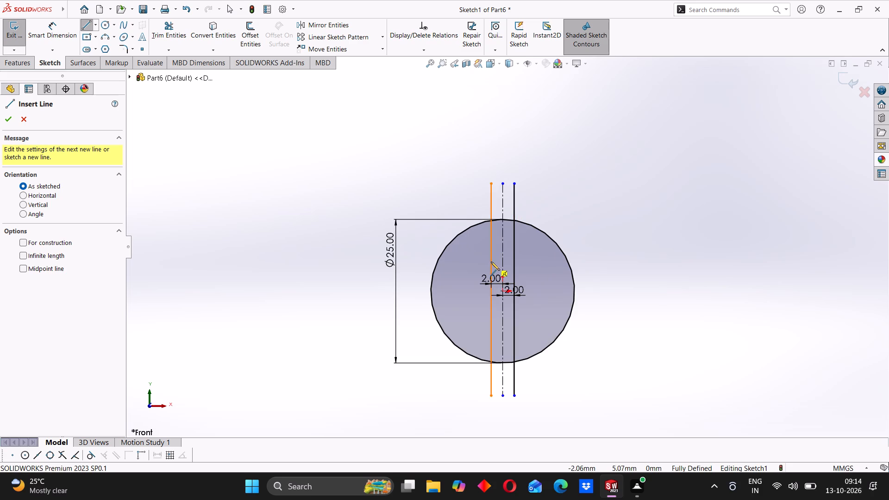
pyautogui.scroll(-2, 491, 261)
pyautogui.click(492, 214)
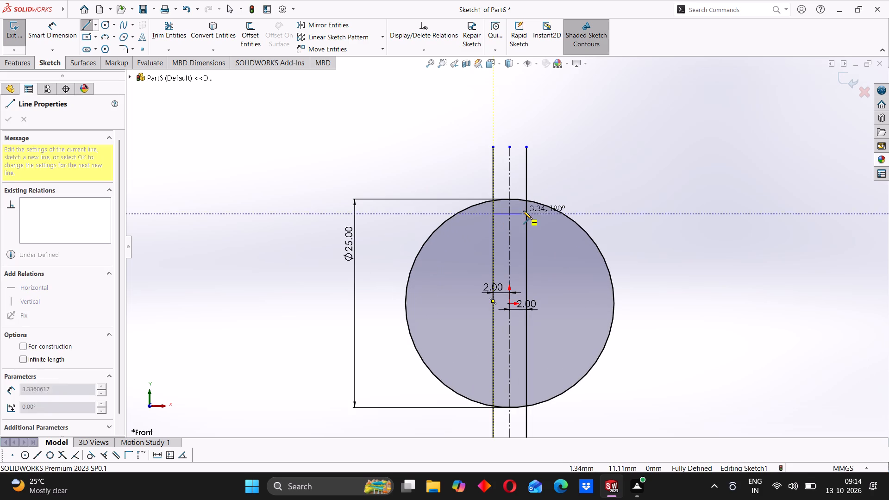
pyautogui.click(526, 212)
pyautogui.rightClick(345, 143)
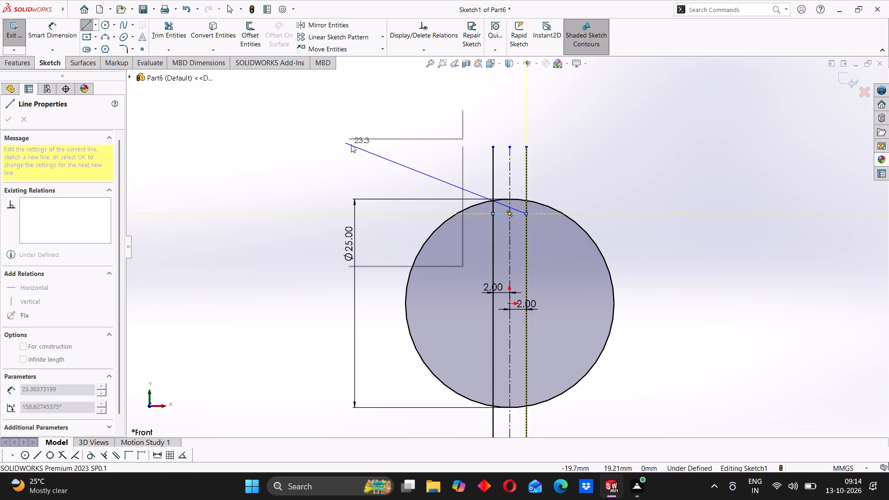
pyautogui.click(355, 147)
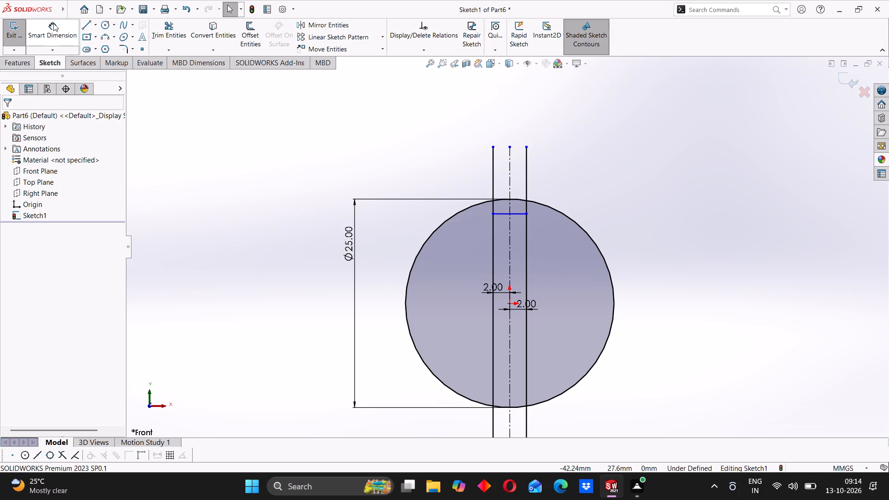
# Trim the two offset lines outside the circle and below the short horizontal line, keeping only the notch sides at the top.
pyautogui.click(167, 37)
pyautogui.click(491, 176)
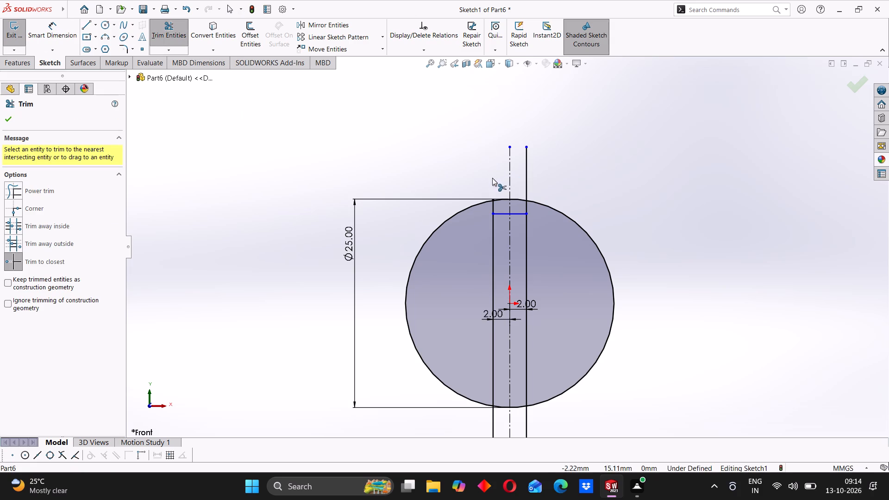
pyautogui.click(525, 182)
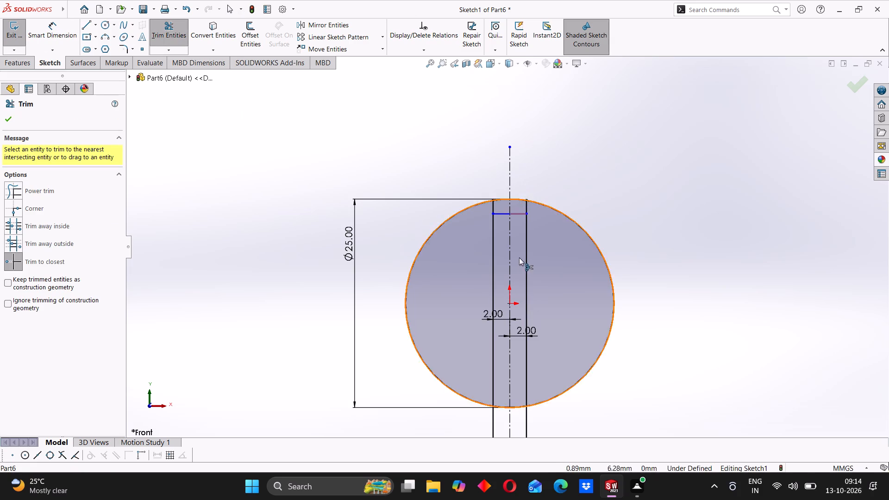
pyautogui.scroll(3, 519, 263)
pyautogui.scroll(-4, 492, 336)
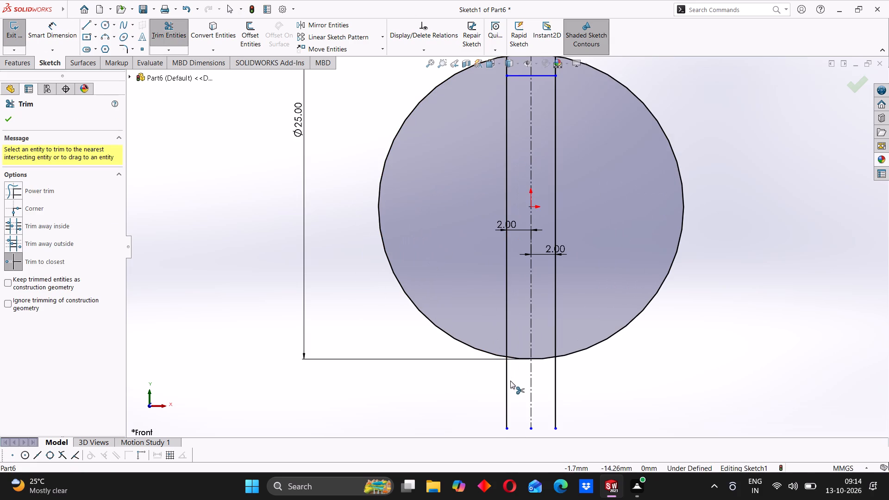
pyautogui.click(508, 384)
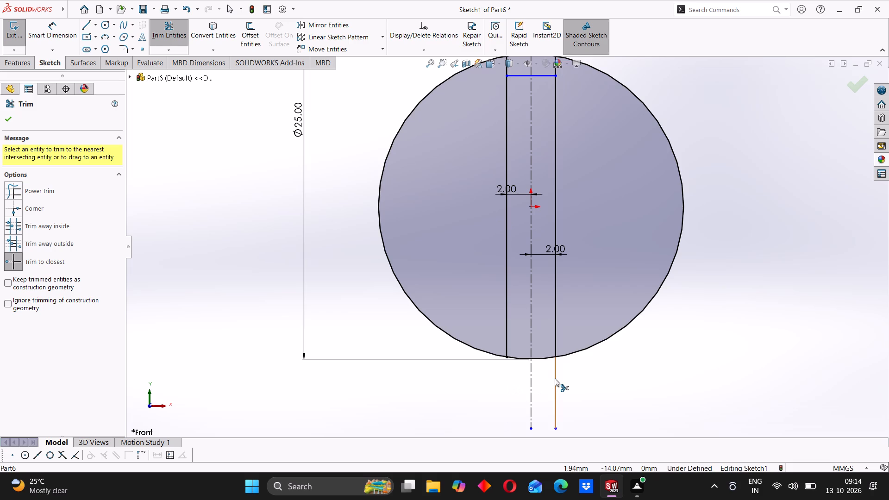
pyautogui.click(555, 378)
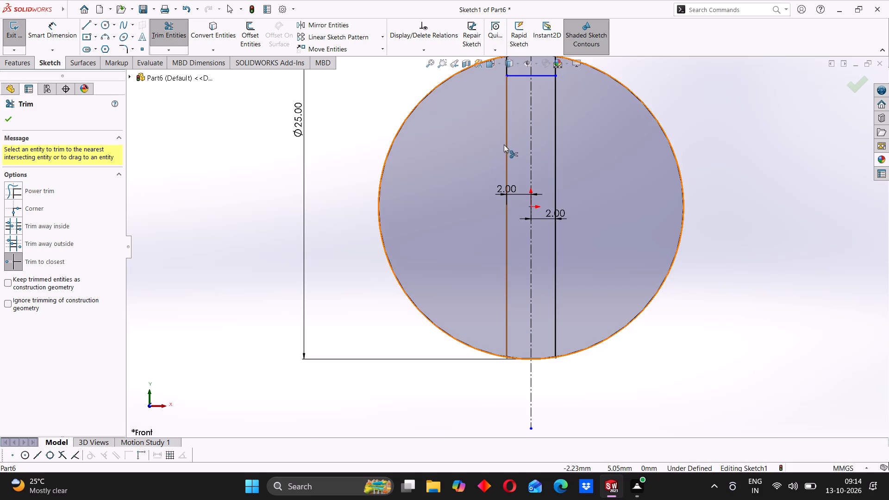
pyautogui.click(509, 142)
pyautogui.click(557, 141)
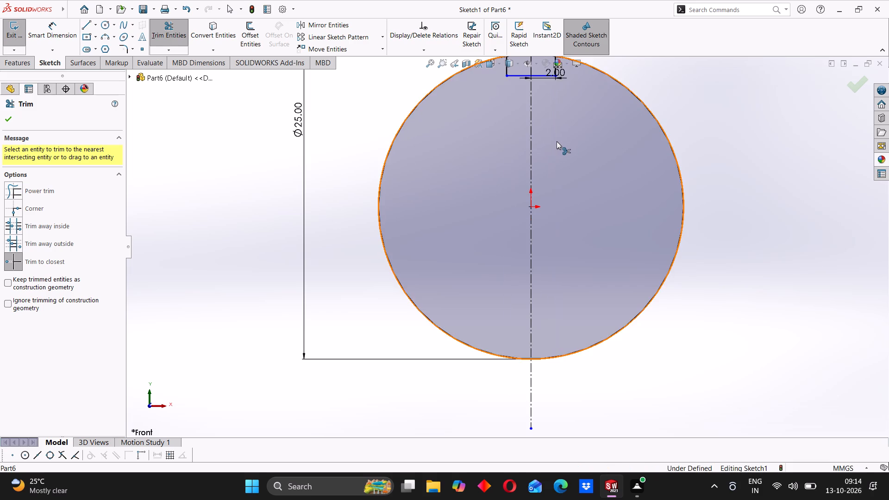
# Dimension the notch's vertical side to 2 mm.
pyautogui.scroll(2, 546, 141)
pyautogui.scroll(-6, 525, 137)
pyautogui.scroll(-5, 483, 129)
pyautogui.scroll(7, 551, 159)
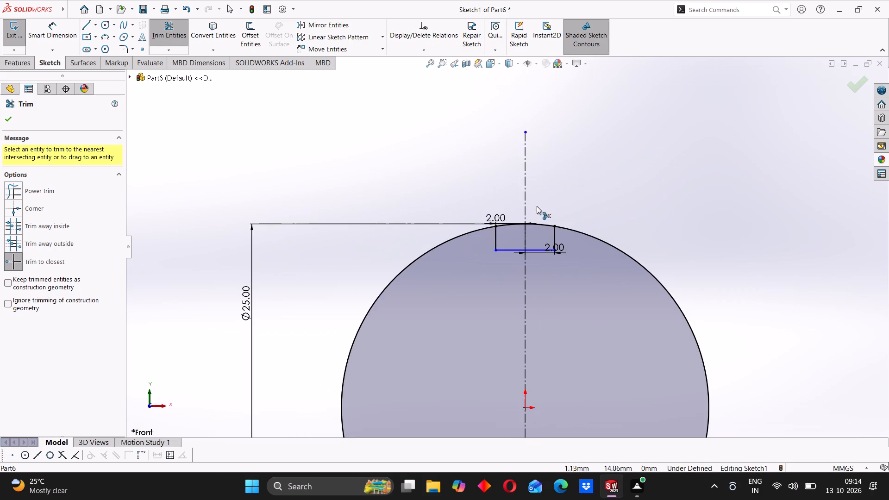
pyautogui.click(56, 36)
pyautogui.scroll(-2, 564, 256)
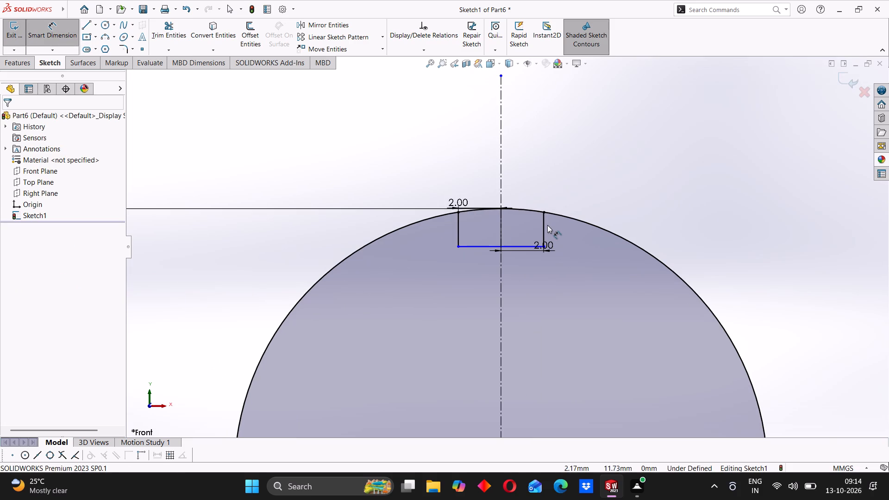
pyautogui.click(545, 230)
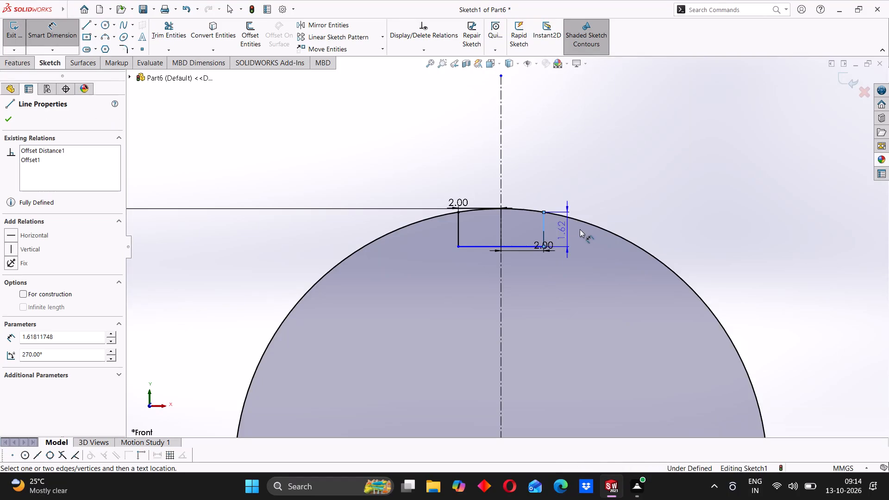
pyautogui.click(628, 224)
pyautogui.press('2')
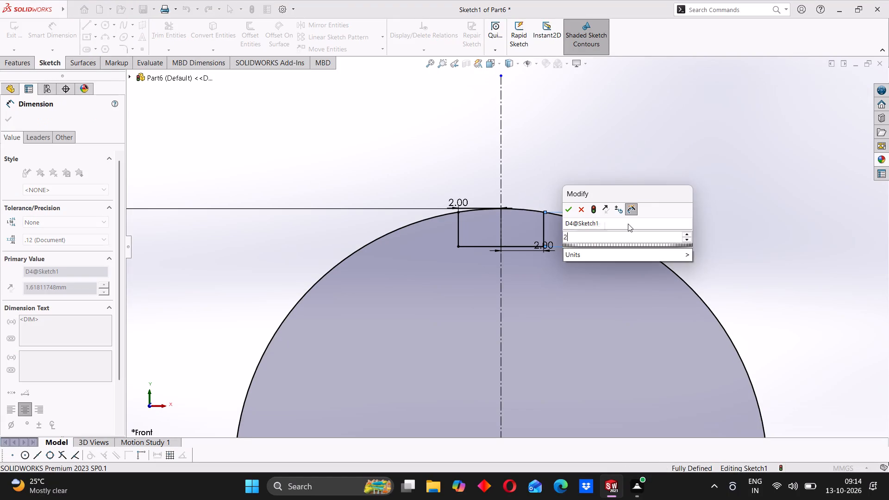
pyautogui.press('Return')
pyautogui.click(372, 178)
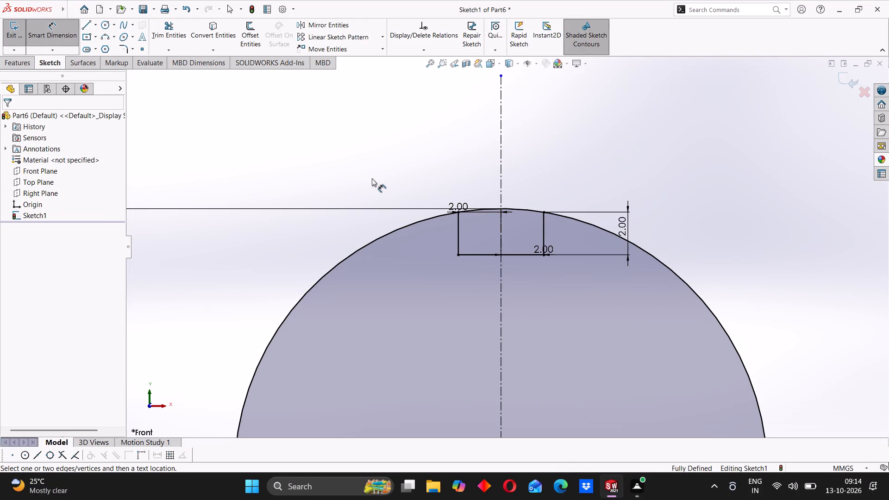
# Trim away both pieces of the circle's arc spanning the top notch to open it.
pyautogui.click(169, 29)
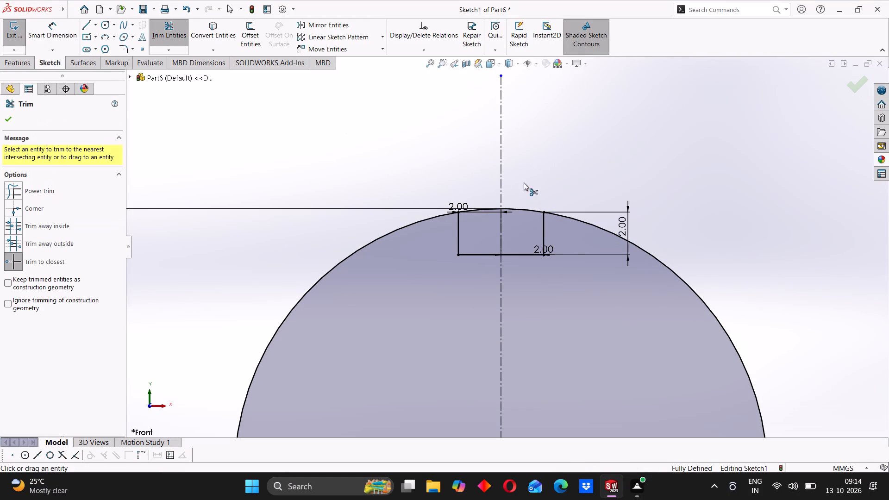
pyautogui.click(520, 207)
pyautogui.click(487, 208)
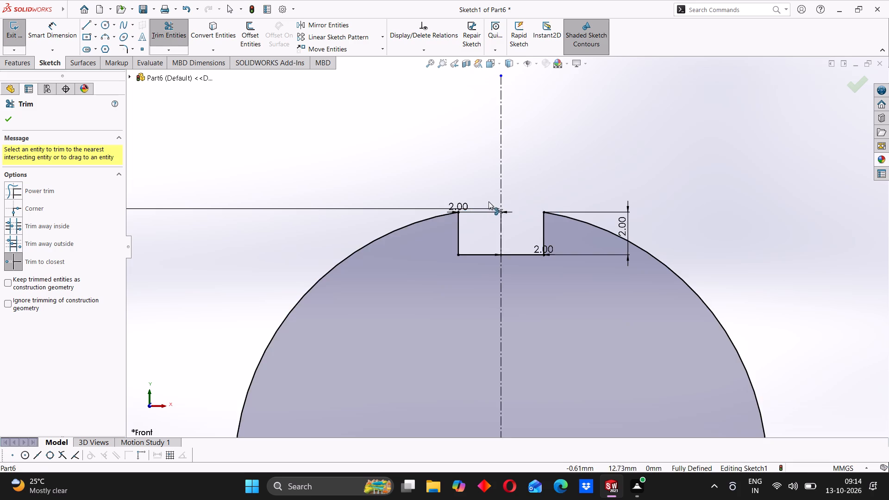
pyautogui.scroll(8, 493, 196)
pyautogui.scroll(2, 501, 308)
pyautogui.scroll(-2, 500, 309)
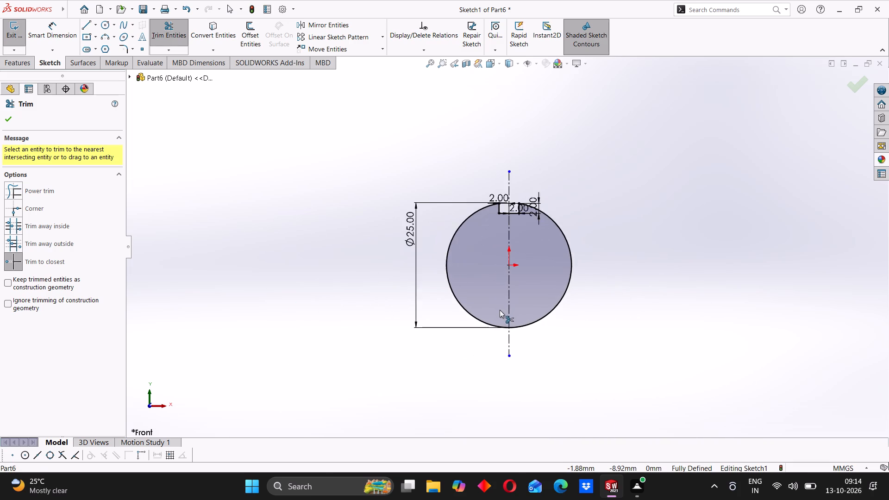
pyautogui.scroll(-2, 500, 310)
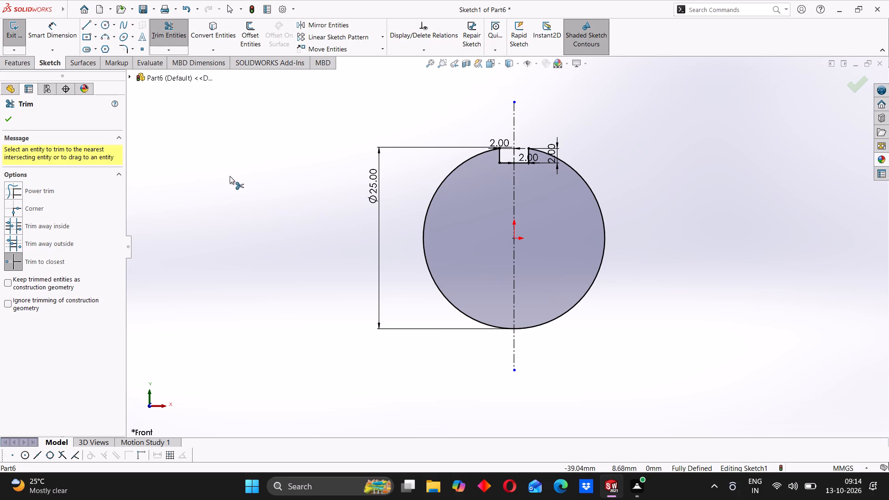
pyautogui.click(165, 29)
# Create a circular sketch pattern of the three notch lines about the circle's center with 4 equally spaced instances over 360 degrees.
pyautogui.click(384, 38)
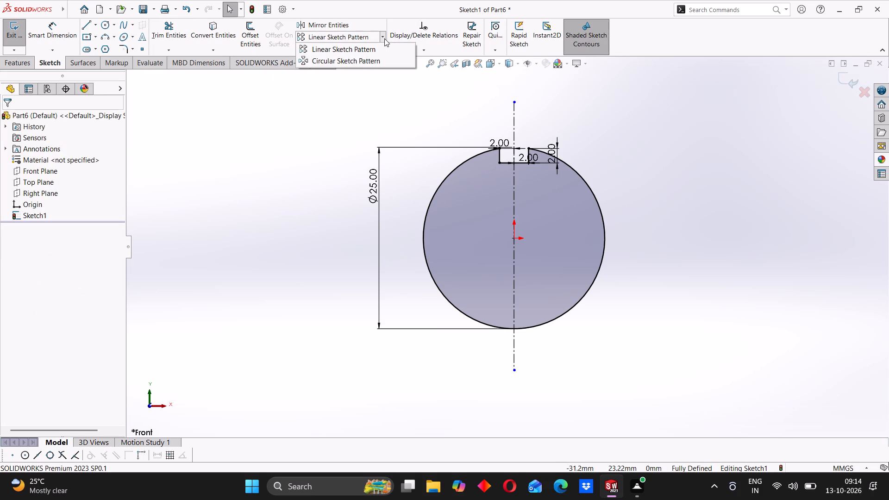
pyautogui.click(363, 61)
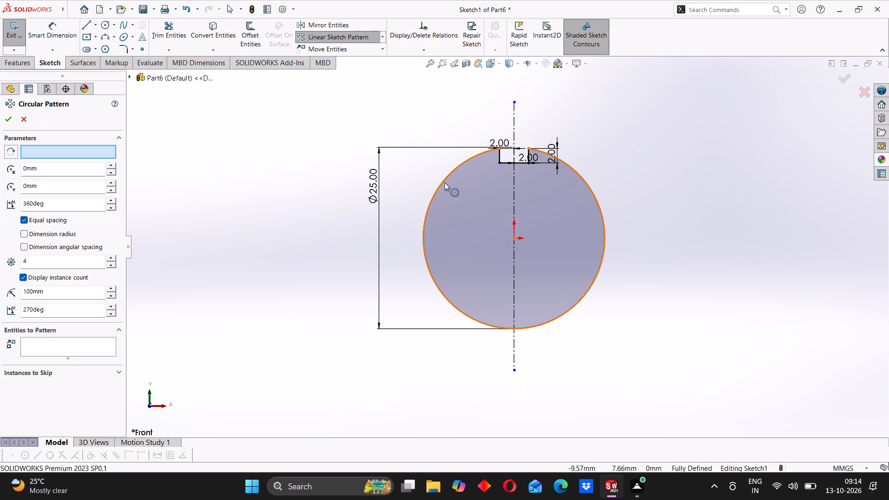
pyautogui.click(444, 183)
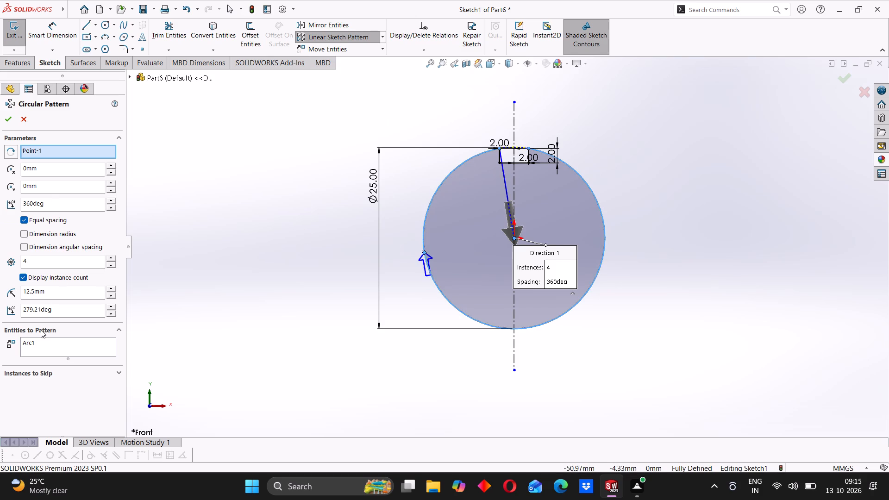
pyautogui.moveTo(38, 340); pyautogui.dragTo(30, 343)
pyautogui.rightClick(30, 343)
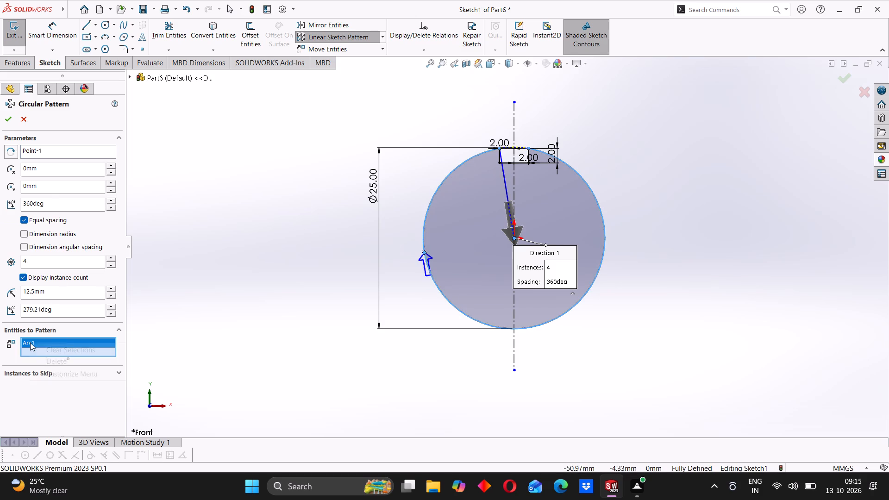
pyautogui.click(59, 350)
pyautogui.scroll(-4, 522, 150)
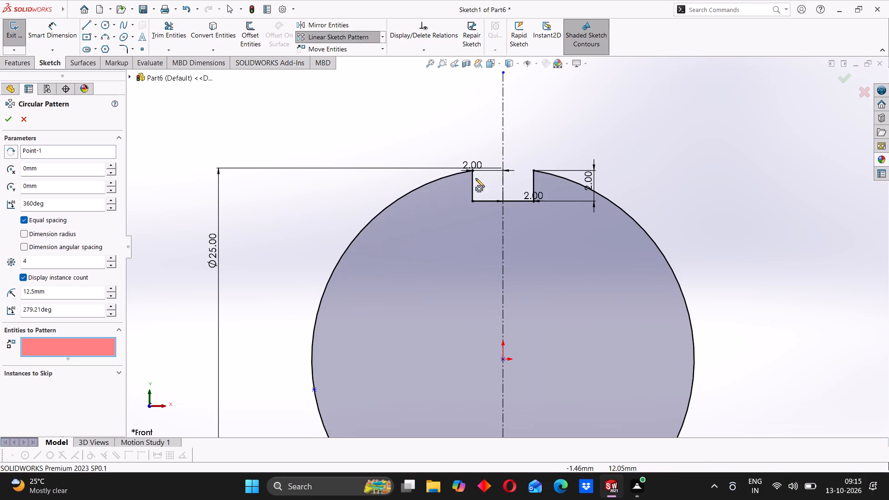
pyautogui.click(472, 184)
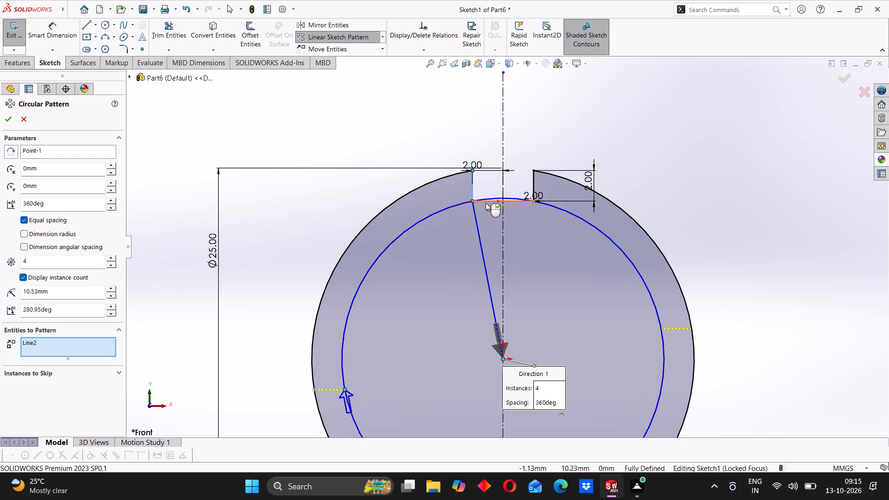
pyautogui.click(486, 203)
pyautogui.click(535, 184)
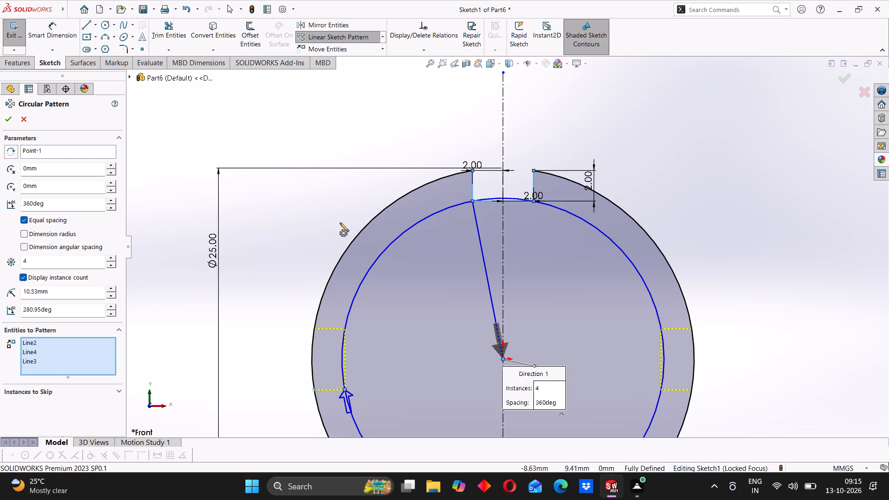
pyautogui.scroll(3, 278, 267)
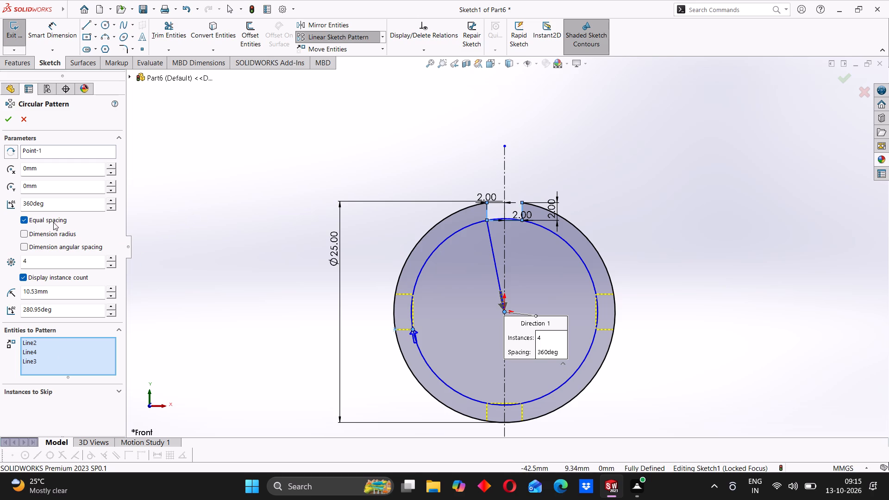
pyautogui.click(10, 119)
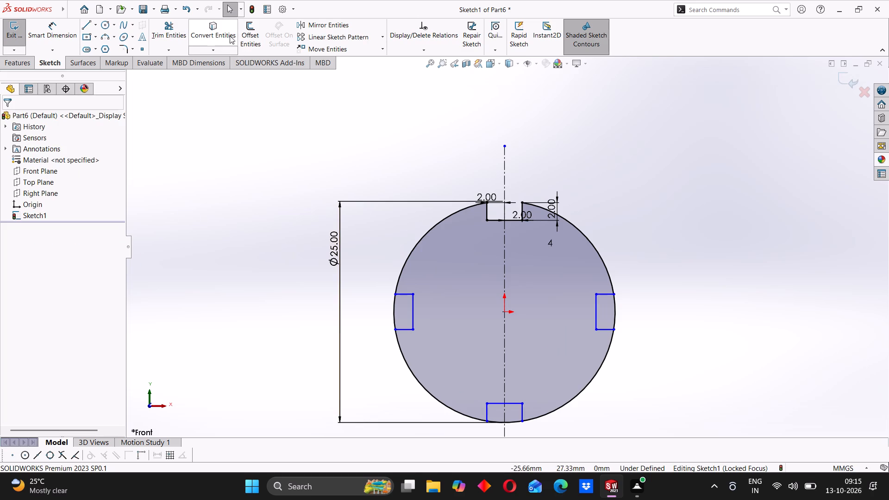
# Trim away the circle's arc pieces spanning the left, bottom and right notches to open them.
pyautogui.click(175, 32)
pyautogui.click(394, 305)
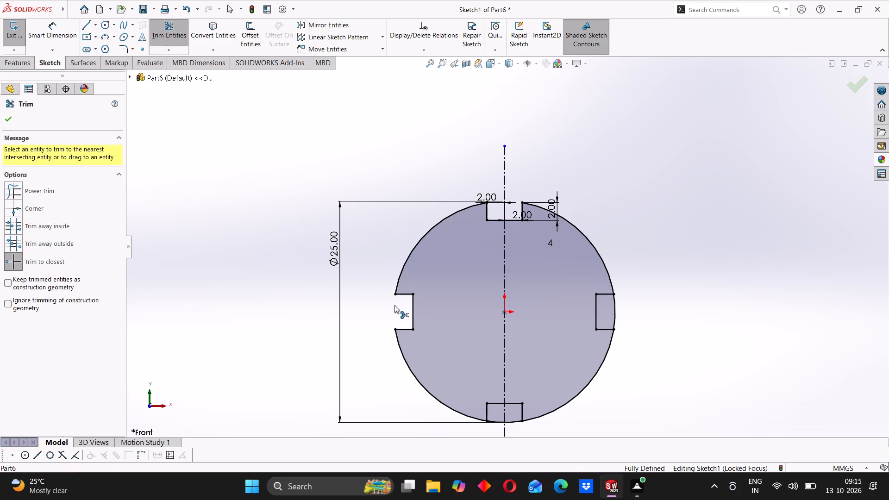
pyautogui.click(510, 422)
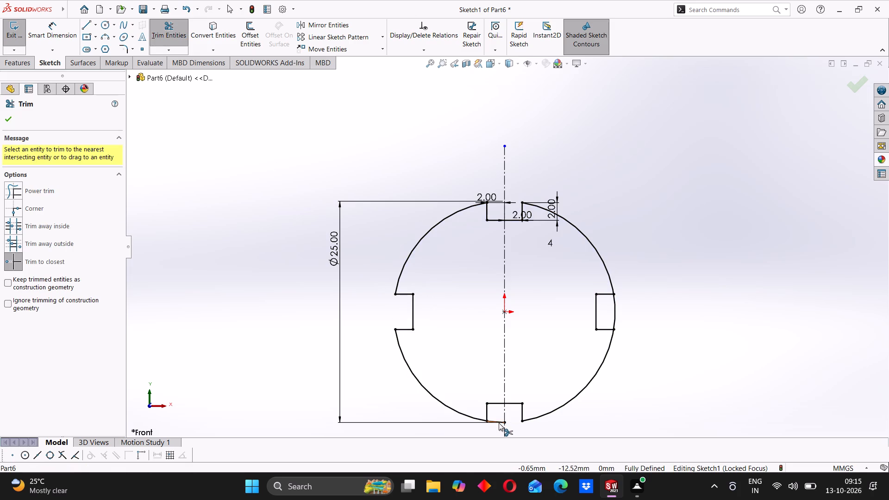
pyautogui.click(499, 422)
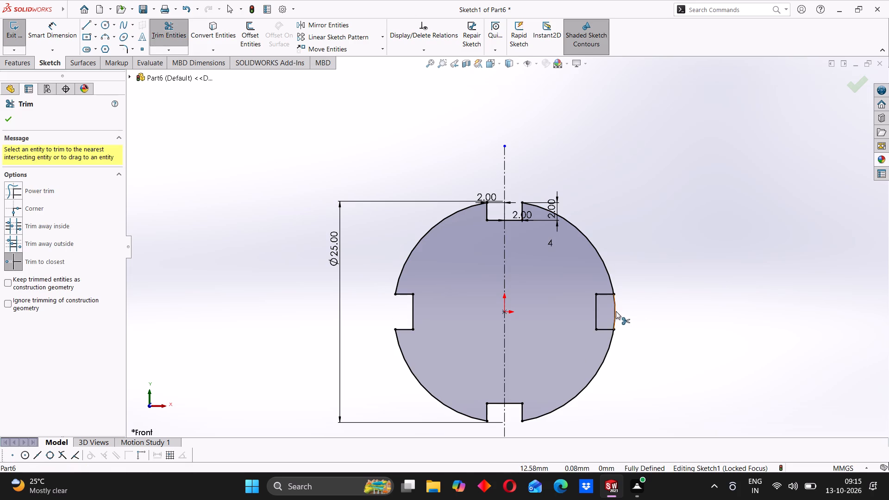
pyautogui.click(616, 311)
pyautogui.scroll(3, 401, 274)
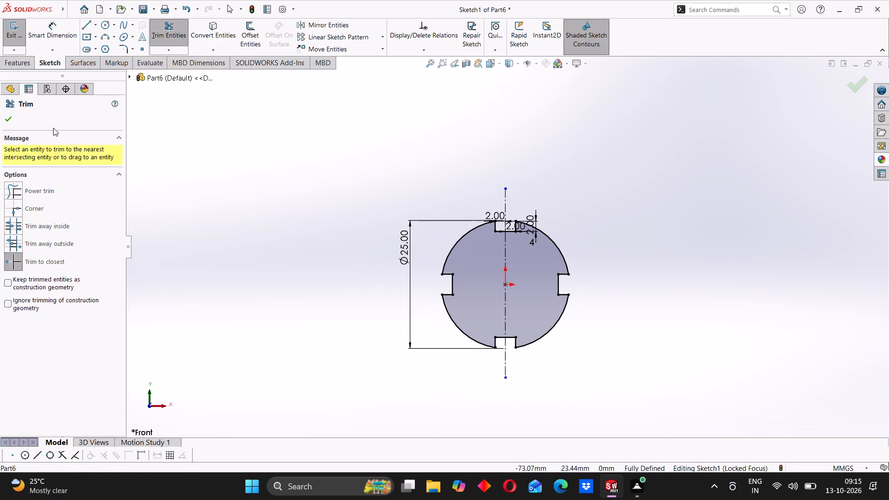
pyautogui.click(6, 112)
# Extrude the four-notch circular profile 8 mm using the Mid Plane end condition.
pyautogui.click(13, 66)
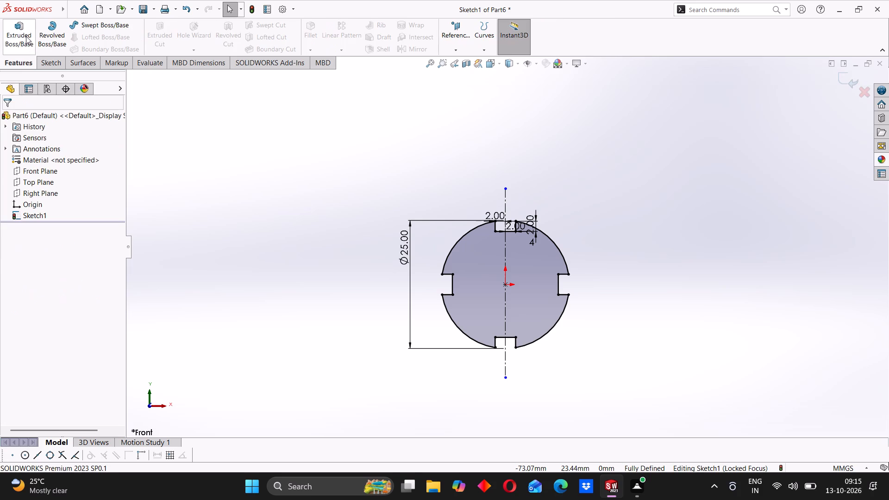
pyautogui.click(27, 33)
pyautogui.moveTo(482, 309); pyautogui.dragTo(458, 313, button='middle')
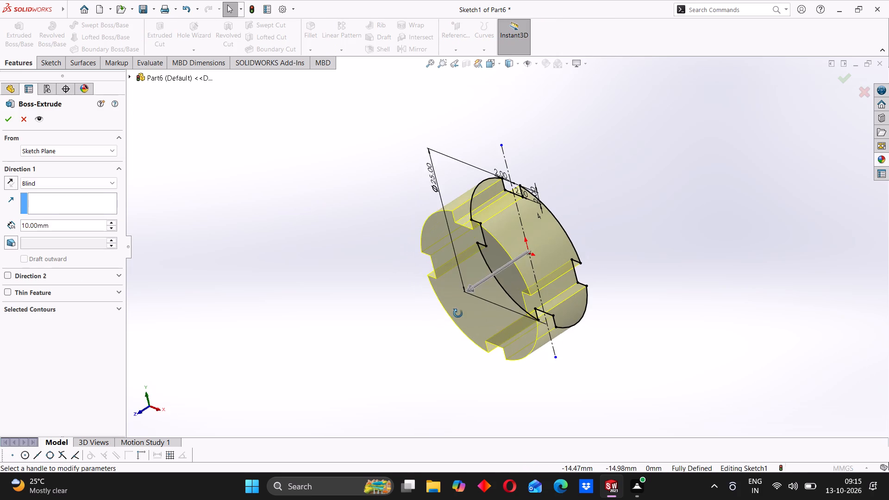
pyautogui.moveTo(458, 313); pyautogui.dragTo(450, 308, button='middle')
pyautogui.moveTo(70, 225); pyautogui.dragTo(76, 224)
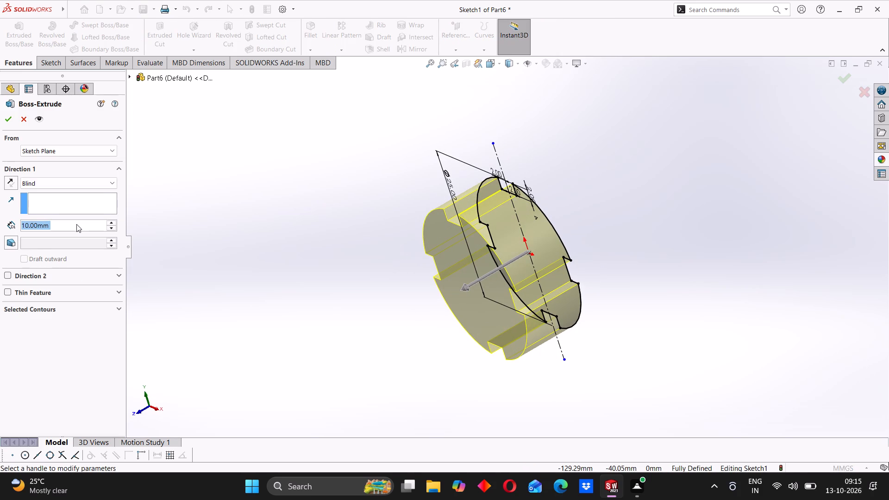
pyautogui.click(36, 182)
pyautogui.click(31, 229)
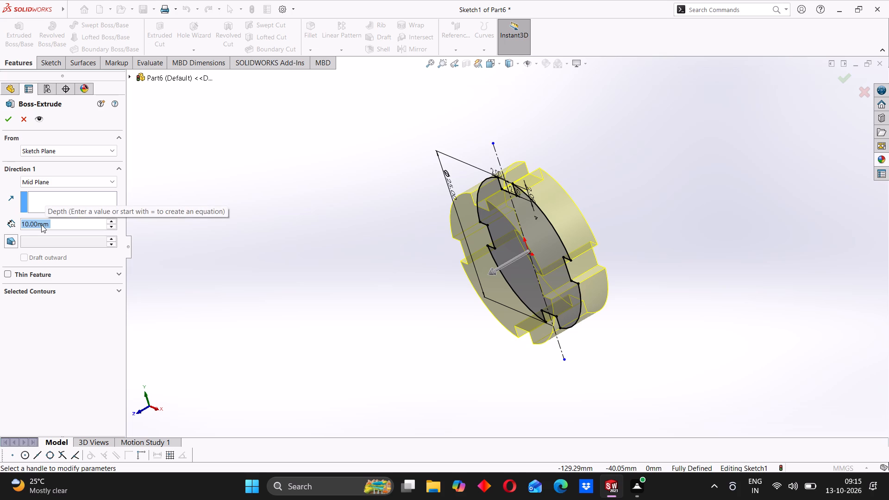
pyautogui.press('8')
pyautogui.press('Return')
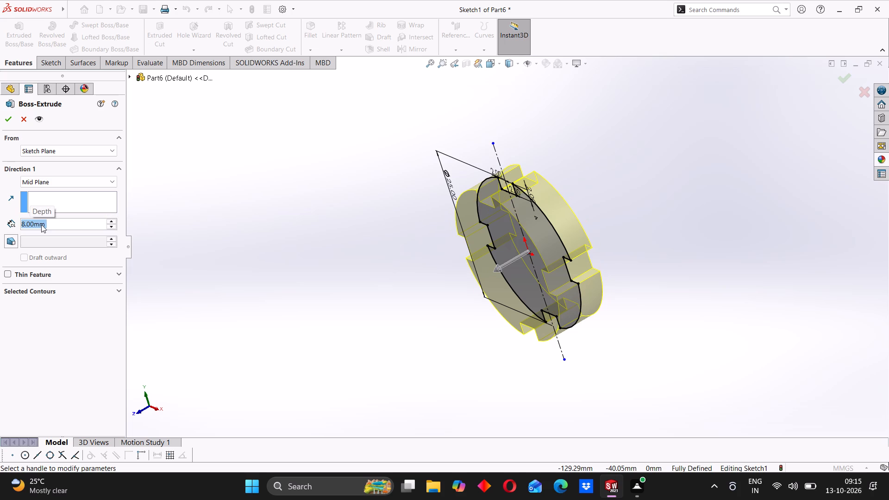
pyautogui.click(9, 121)
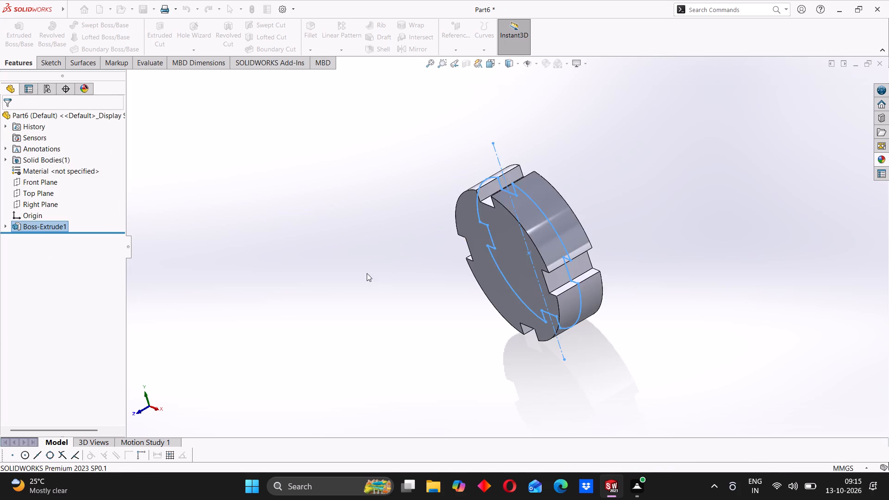
# Set up a Hole Wizard DIN bottoming tapped hole, size M12, with hole and thread Through All and a cosmetic thread.
pyautogui.moveTo(376, 284); pyautogui.dragTo(399, 261, button='middle')
pyautogui.click(384, 262)
pyautogui.moveTo(358, 276); pyautogui.dragTo(372, 259, button='middle')
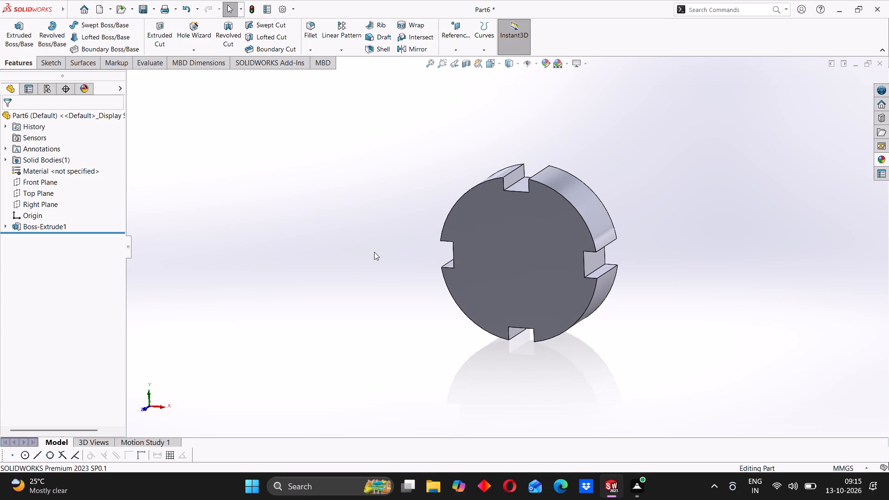
pyautogui.click(185, 35)
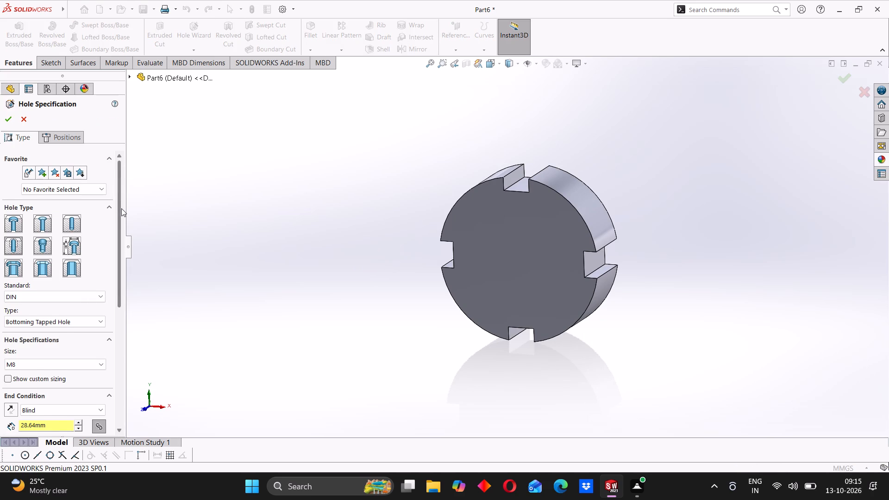
pyautogui.moveTo(121, 209); pyautogui.dragTo(119, 234)
pyautogui.click(19, 200)
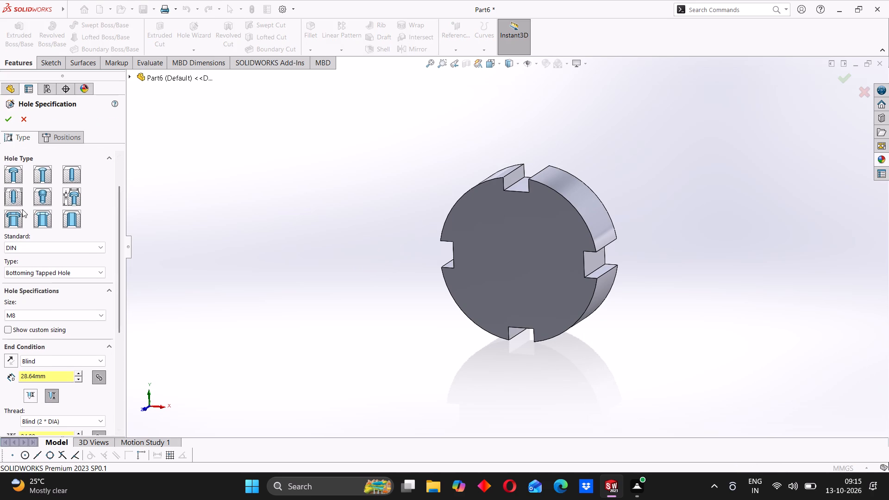
pyautogui.moveTo(120, 319); pyautogui.dragTo(119, 328)
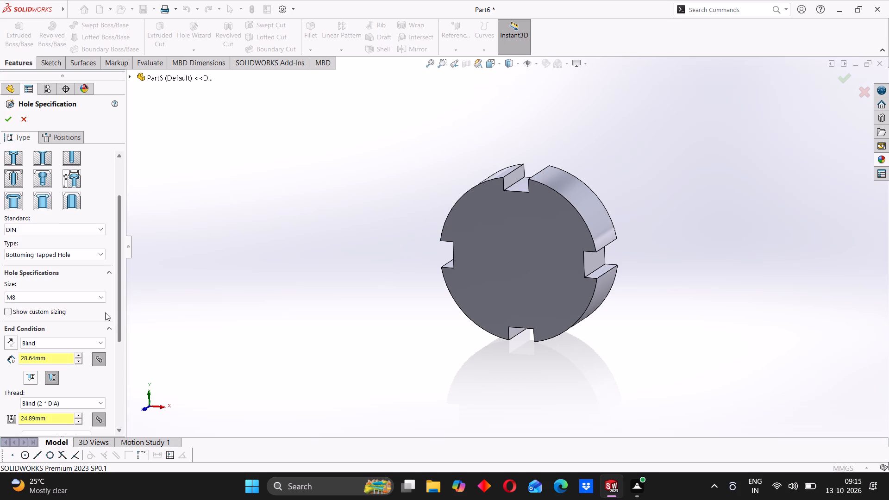
pyautogui.click(78, 299)
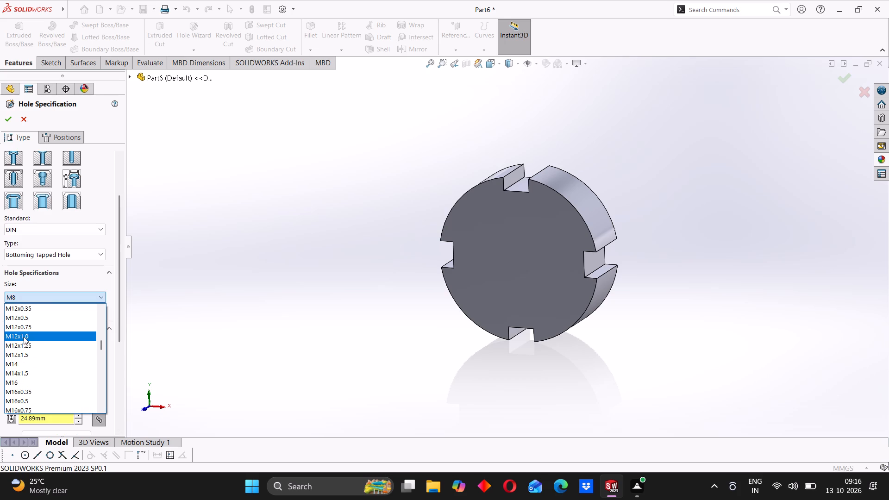
pyautogui.scroll(1, 24, 337)
pyautogui.click(20, 328)
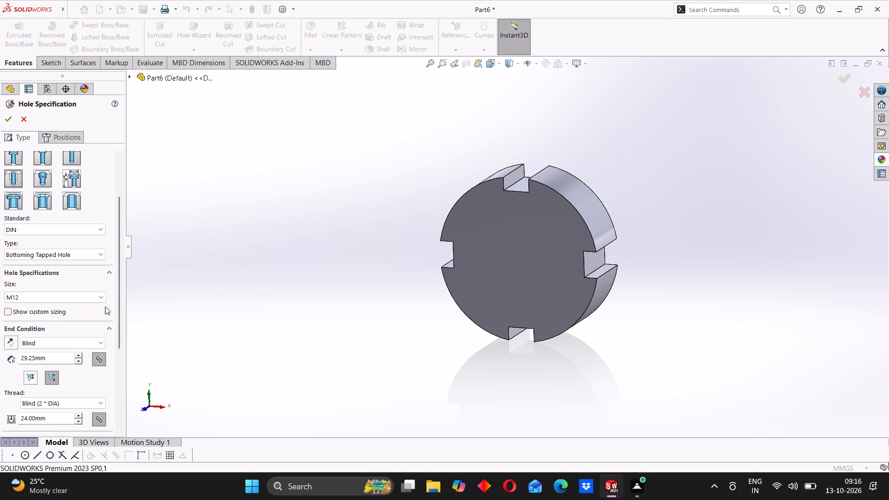
pyautogui.moveTo(120, 300); pyautogui.dragTo(126, 343)
pyautogui.click(60, 263)
pyautogui.click(42, 281)
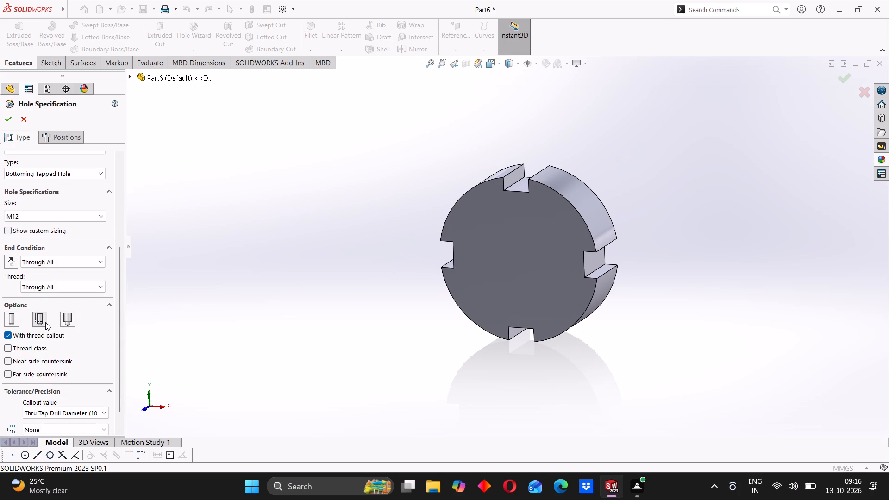
pyautogui.click(38, 322)
# Place the M12 tapped hole on the disc's front face at the origin.
pyautogui.click(508, 251)
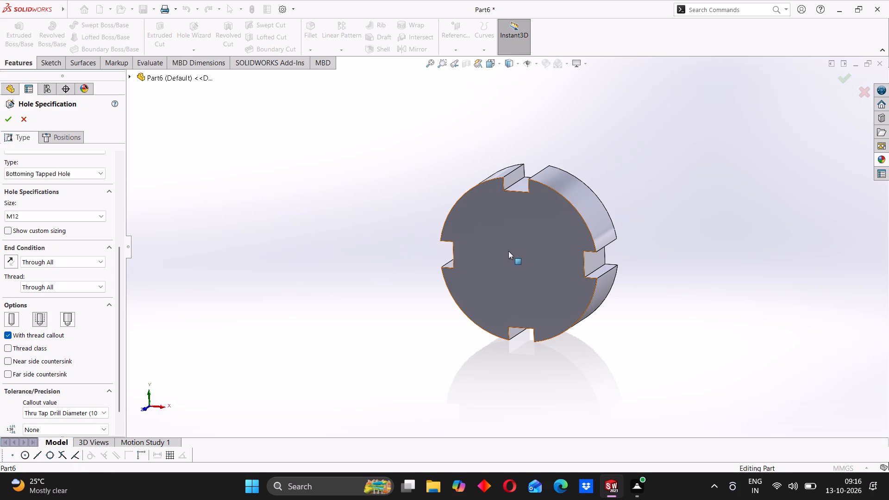
pyautogui.click(66, 137)
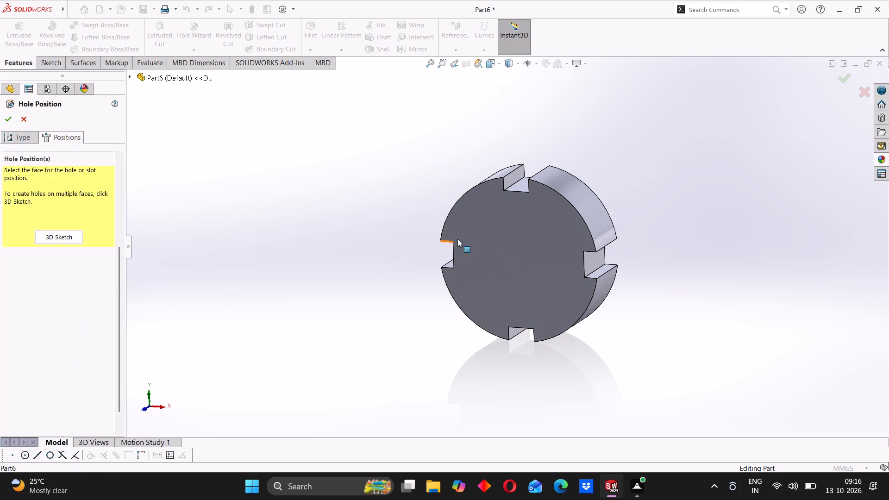
pyautogui.click(491, 239)
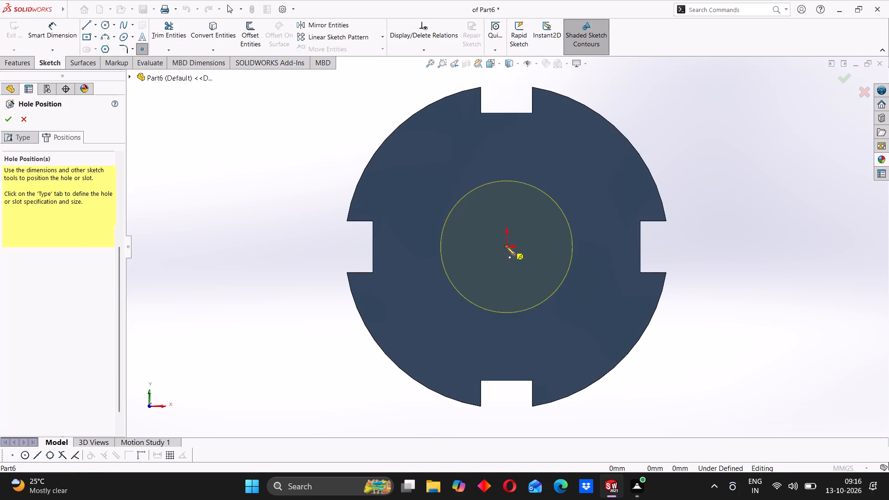
pyautogui.click(506, 246)
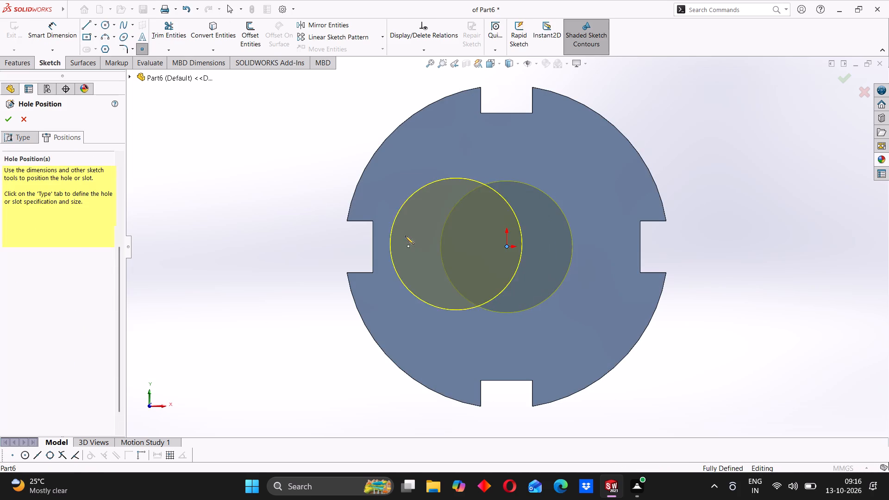
pyautogui.click(2, 118)
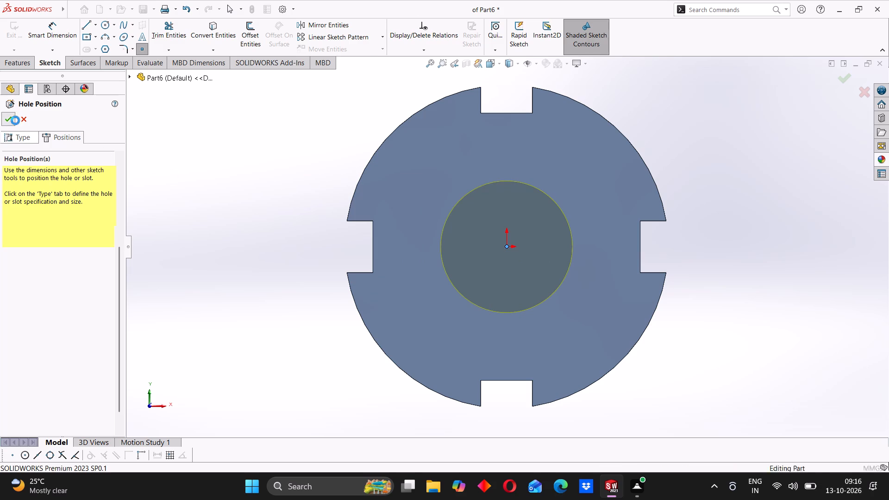
# Enable shaded cosmetic threads in the document's detailing properties.
pyautogui.moveTo(484, 252); pyautogui.dragTo(383, 271, button='middle')
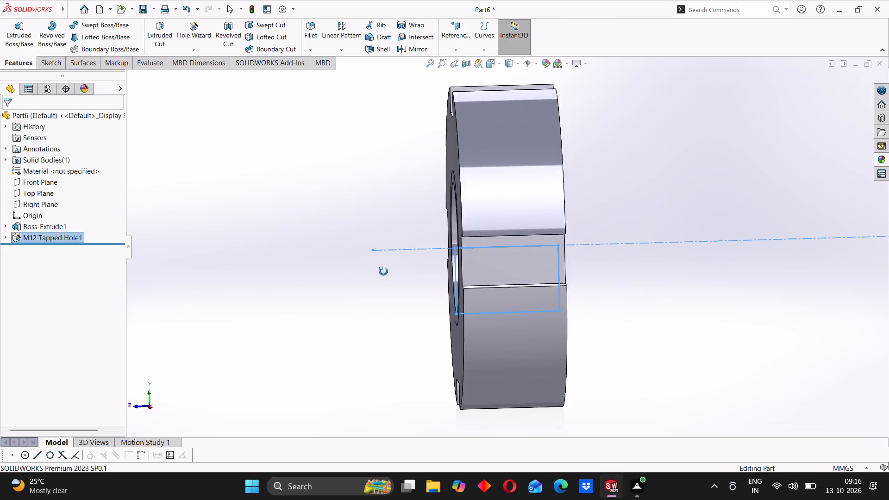
pyautogui.moveTo(383, 271); pyautogui.dragTo(413, 276, button='middle')
pyautogui.click(350, 249)
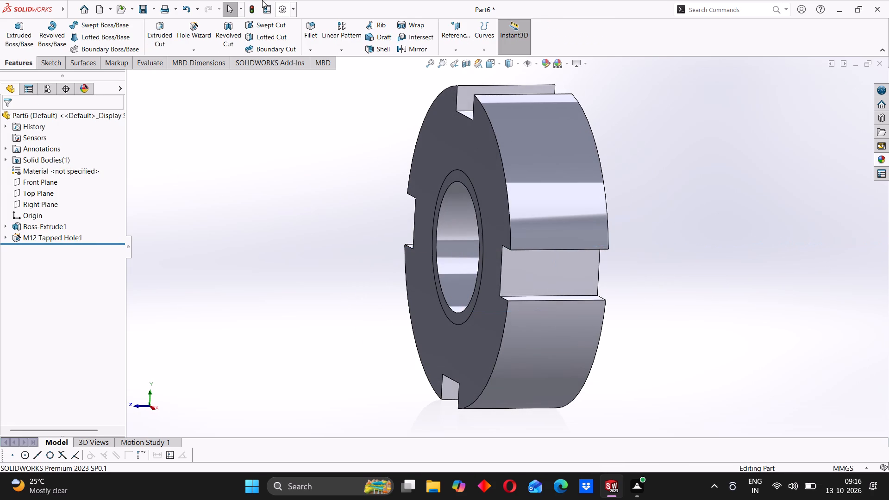
pyautogui.click(278, 5)
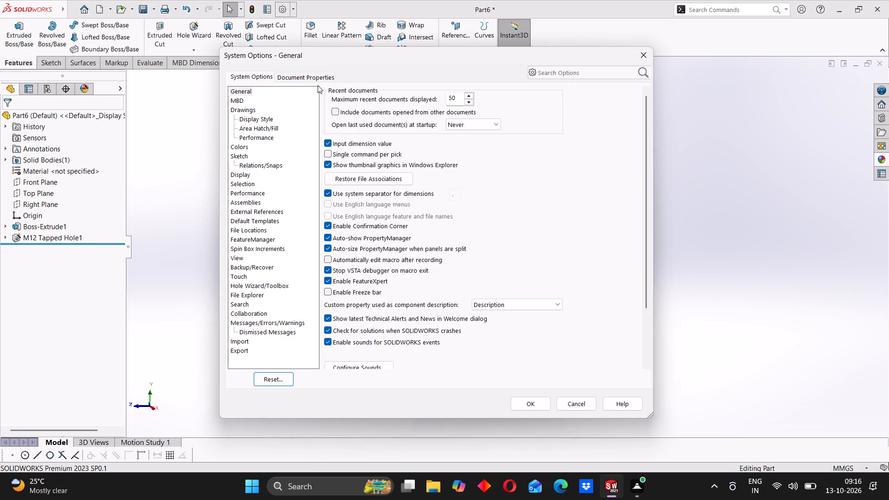
pyautogui.click(320, 77)
pyautogui.click(247, 144)
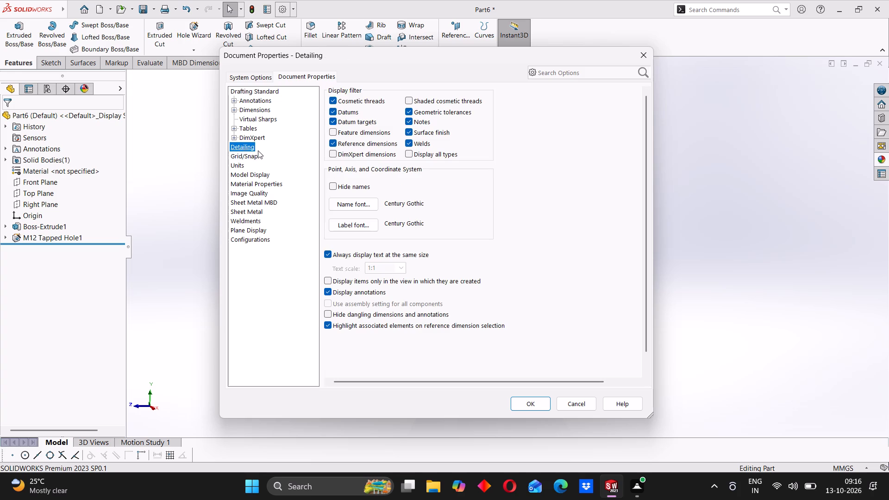
pyautogui.click(412, 100)
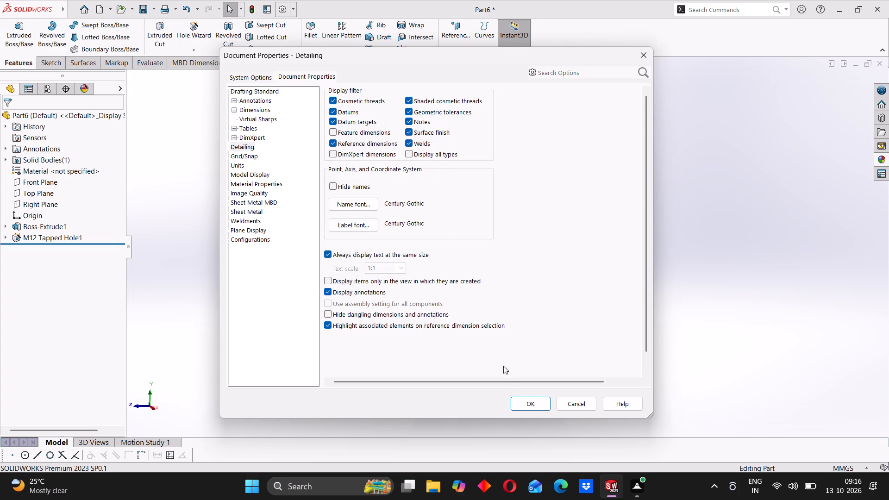
pyautogui.click(521, 405)
# Examine the notched nut from several angles, checking the threaded bore and the notches.
pyautogui.moveTo(448, 294); pyautogui.dragTo(495, 275, button='middle')
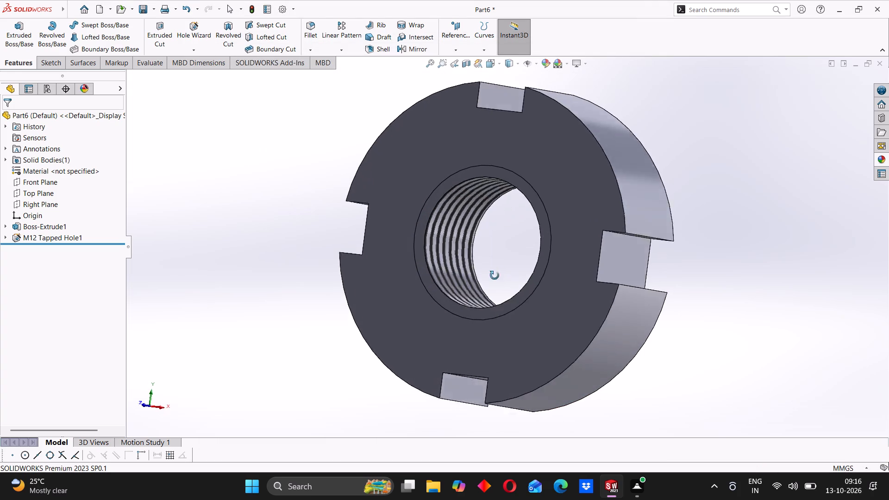
pyautogui.moveTo(495, 275); pyautogui.dragTo(496, 260, button='middle')
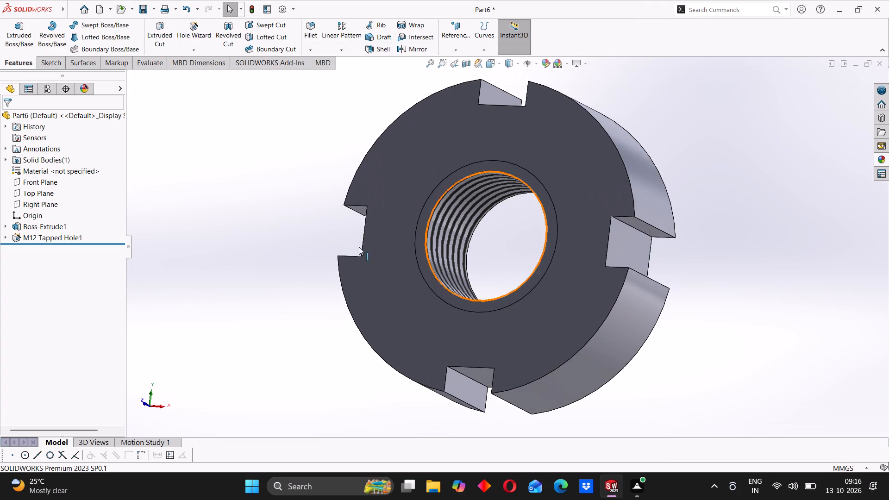
pyautogui.click(356, 246)
pyautogui.moveTo(341, 264); pyautogui.dragTo(376, 295, button='middle')
pyautogui.scroll(1, 376, 295)
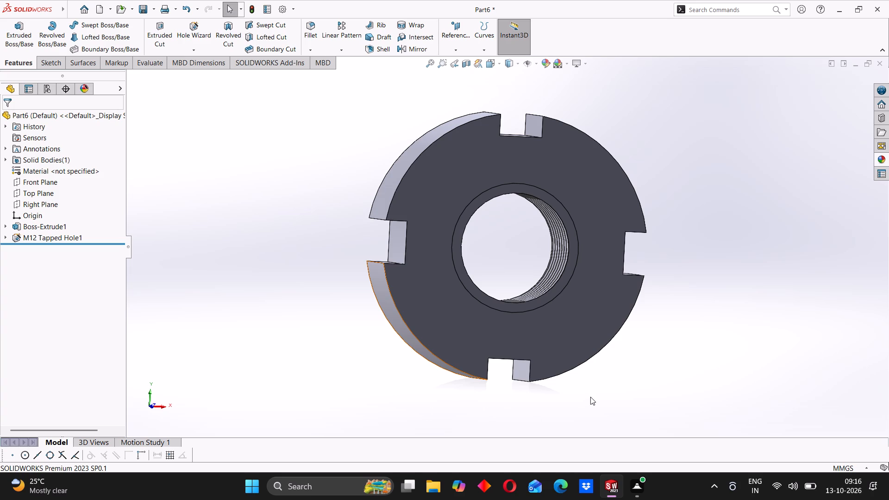
pyautogui.scroll(1, 590, 406)
pyautogui.moveTo(590, 406); pyautogui.dragTo(570, 380, button='middle')
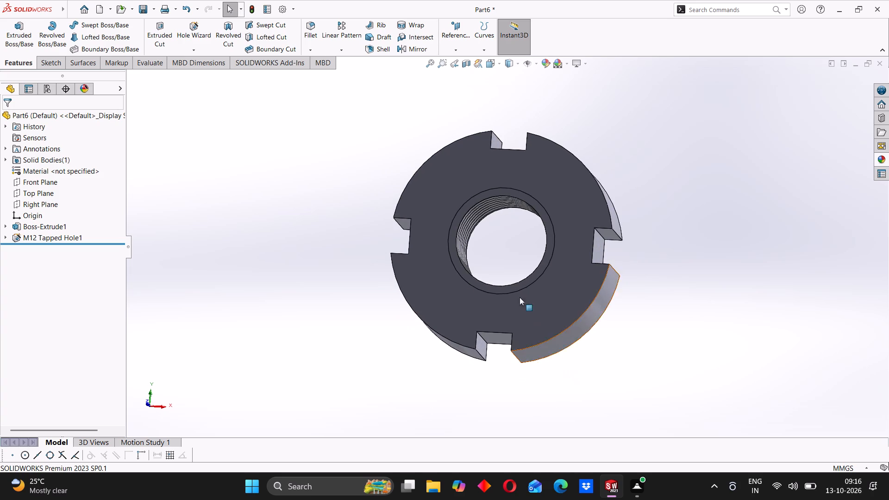
pyautogui.scroll(-2, 516, 294)
pyautogui.moveTo(520, 305); pyautogui.dragTo(507, 331, button='middle')
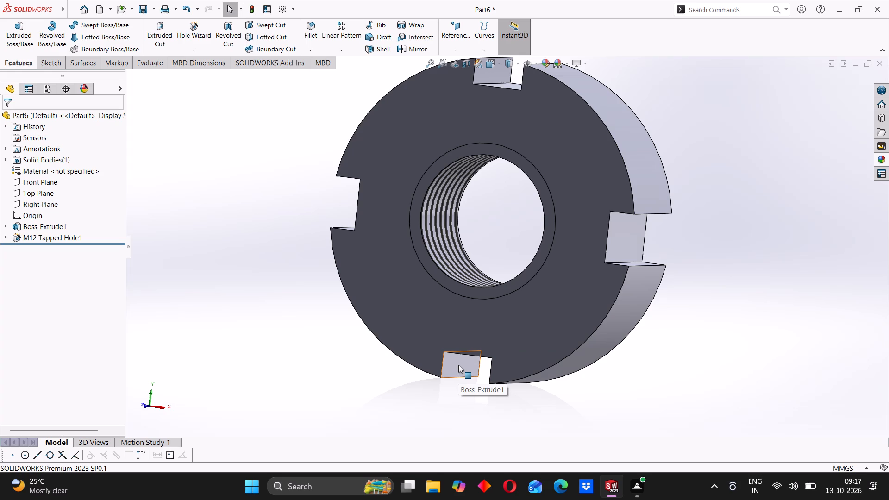
pyautogui.moveTo(587, 206); pyautogui.dragTo(584, 209, button='middle')
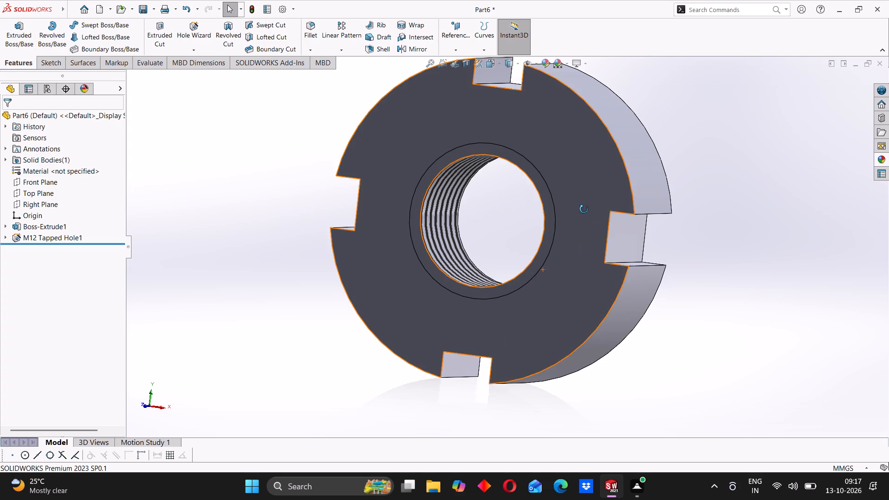
pyautogui.moveTo(584, 209); pyautogui.dragTo(606, 196, button='middle')
pyautogui.moveTo(525, 217); pyautogui.dragTo(520, 237, button='middle')
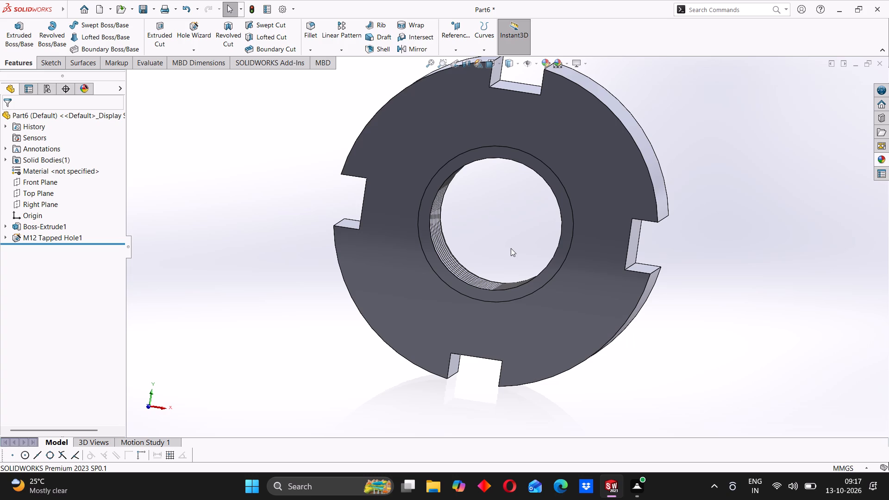
pyautogui.moveTo(620, 213); pyautogui.dragTo(595, 225, button='middle')
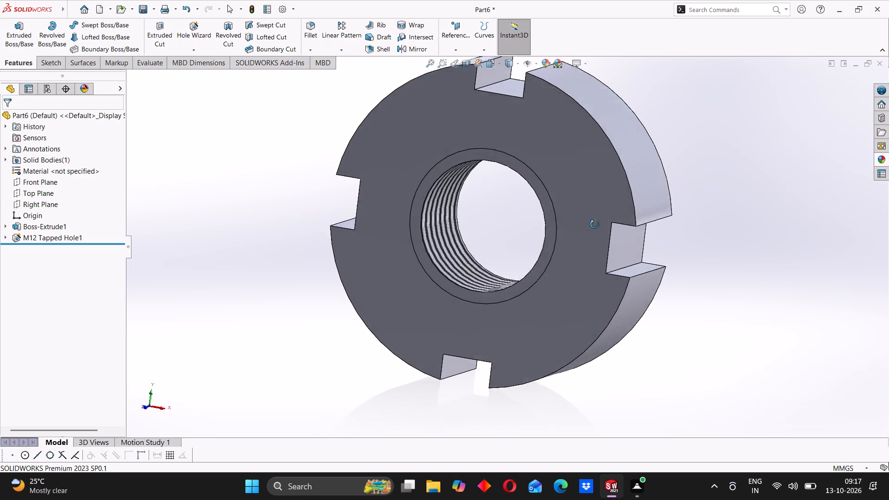
# Examine the notched nut's threaded bore, outer rim and notches from both sides.
pyautogui.moveTo(595, 225); pyautogui.dragTo(585, 228, button='middle')
pyautogui.scroll(1, 564, 233)
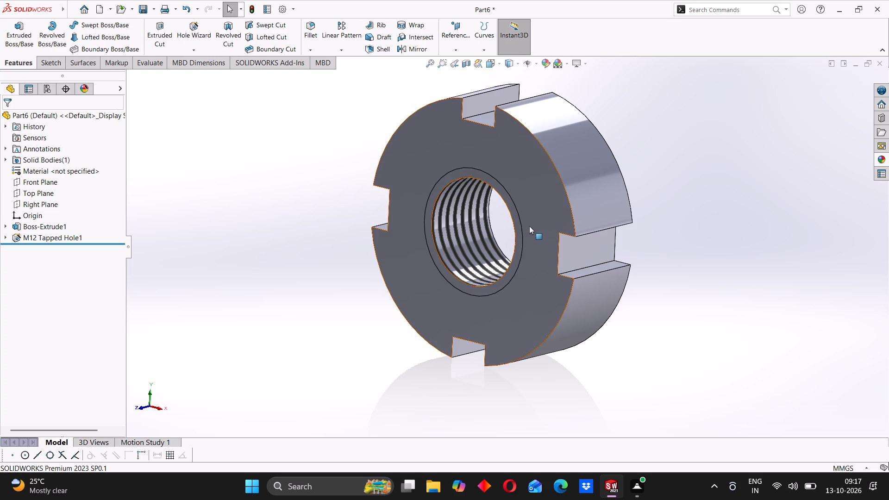
pyautogui.moveTo(513, 284); pyautogui.dragTo(509, 279, button='middle')
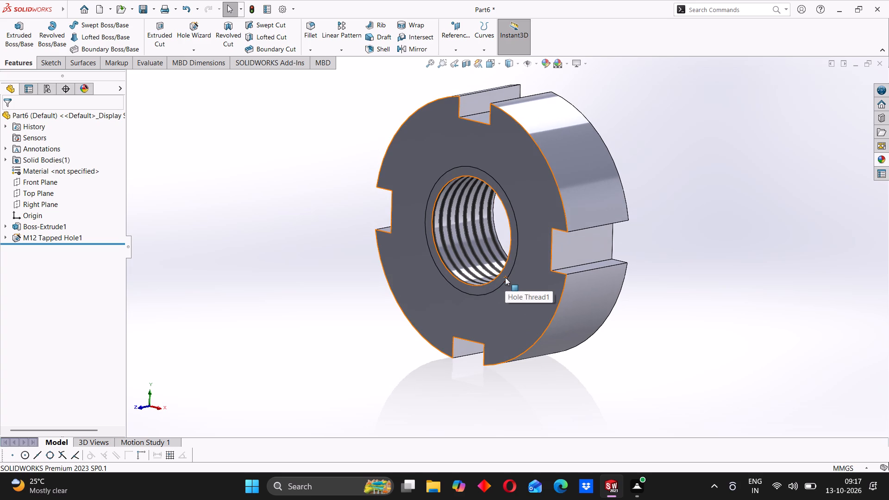
pyautogui.moveTo(612, 198); pyautogui.dragTo(530, 247, button='middle')
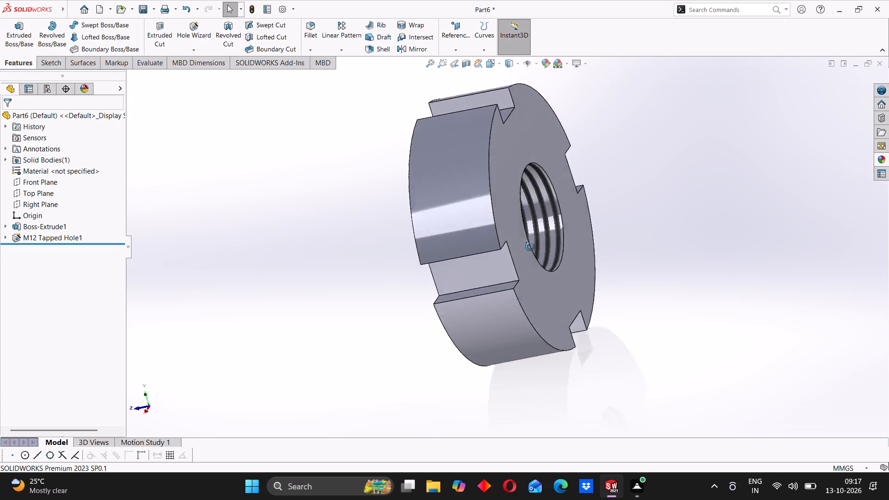
pyautogui.moveTo(530, 247); pyautogui.dragTo(613, 223, button='middle')
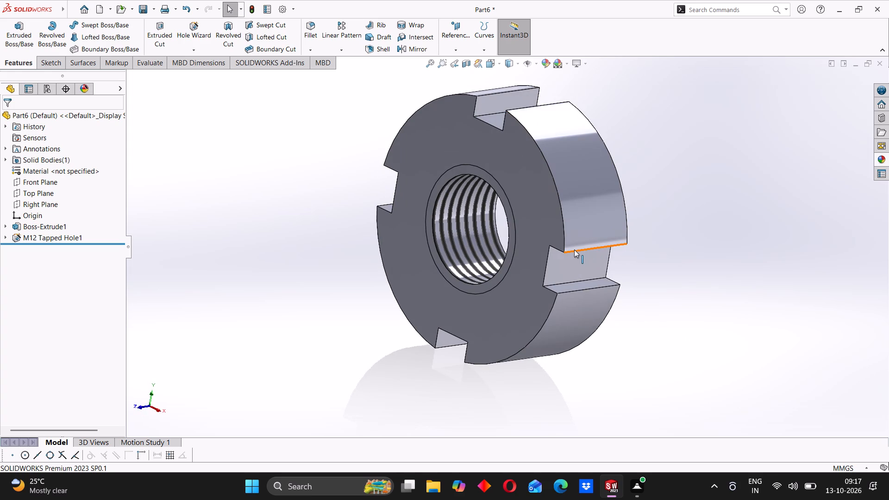
pyautogui.scroll(2, 573, 253)
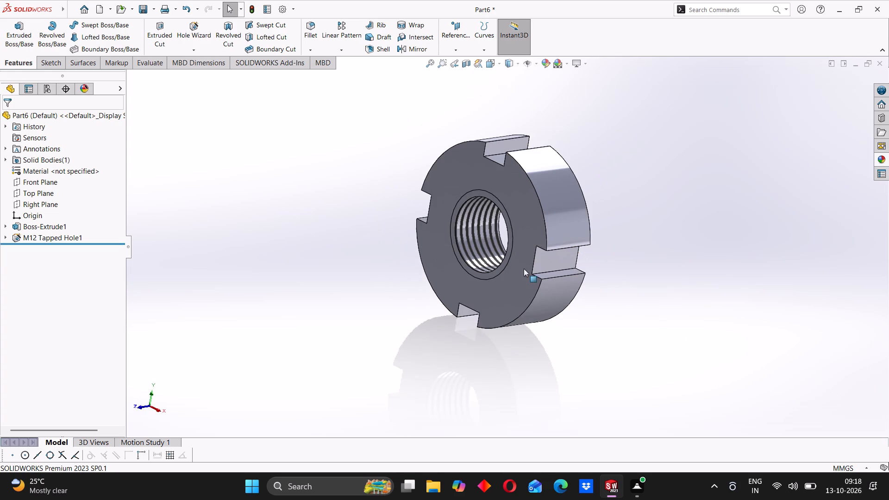
pyautogui.moveTo(523, 275); pyautogui.dragTo(541, 243, button='middle')
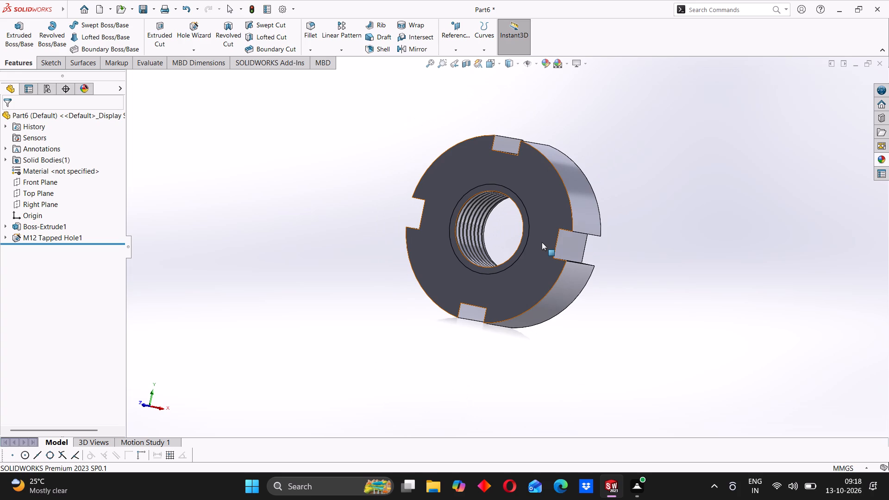
pyautogui.moveTo(295, 174); pyautogui.dragTo(313, 188, button='middle')
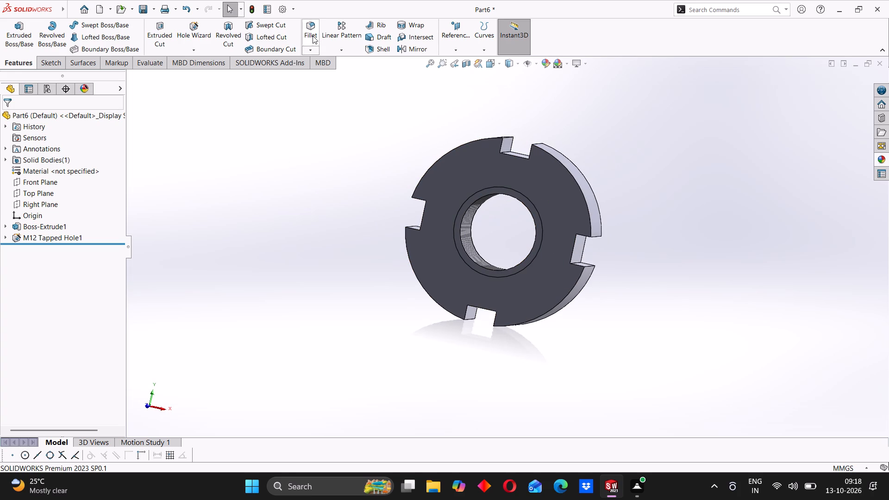
# Chamfer the four outer arc edges between the notches on the nut's front face, 1 mm at 45 degrees.
pyautogui.click(308, 46)
pyautogui.click(315, 70)
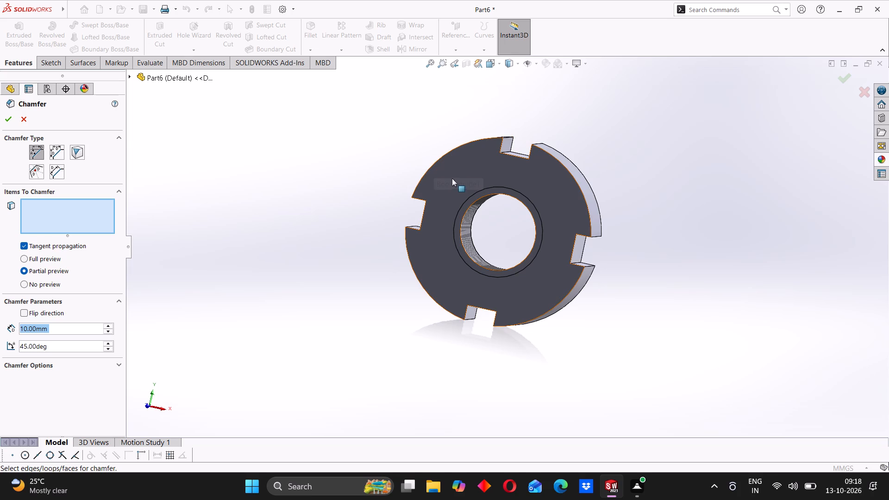
pyautogui.press('1')
pyautogui.press('Return')
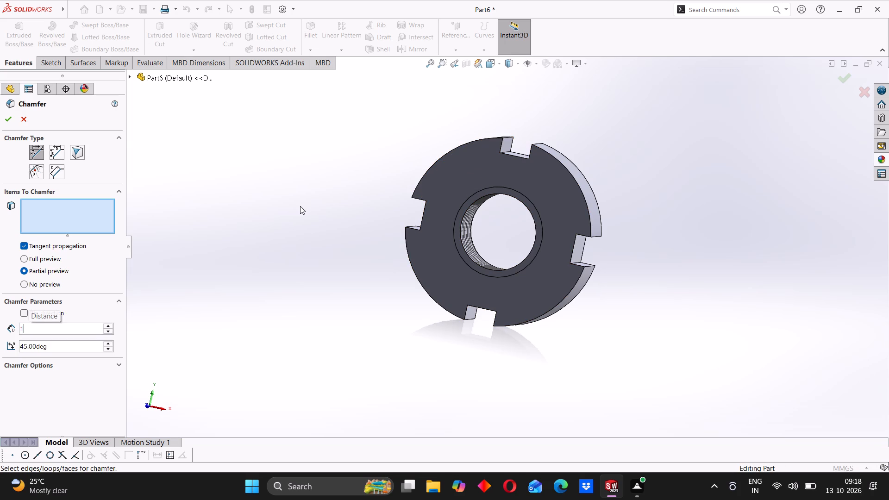
pyautogui.scroll(-2, 466, 167)
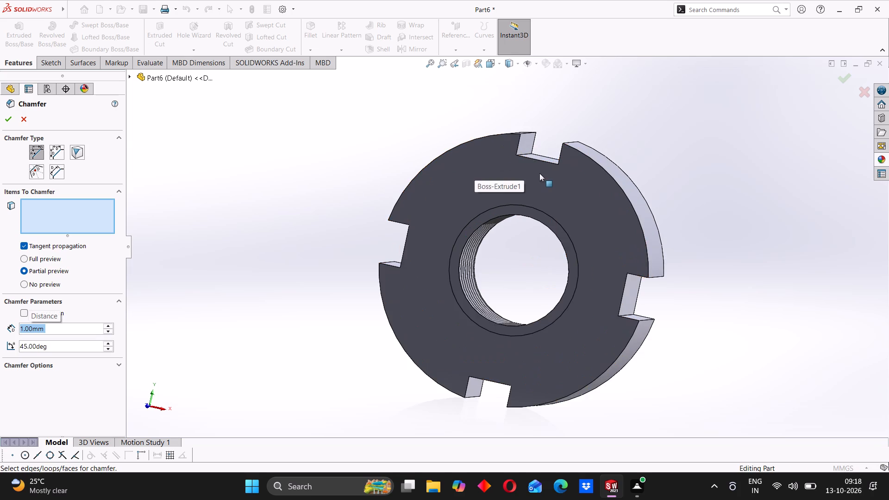
pyautogui.moveTo(538, 173); pyautogui.dragTo(472, 192, button='middle')
pyautogui.click(504, 180)
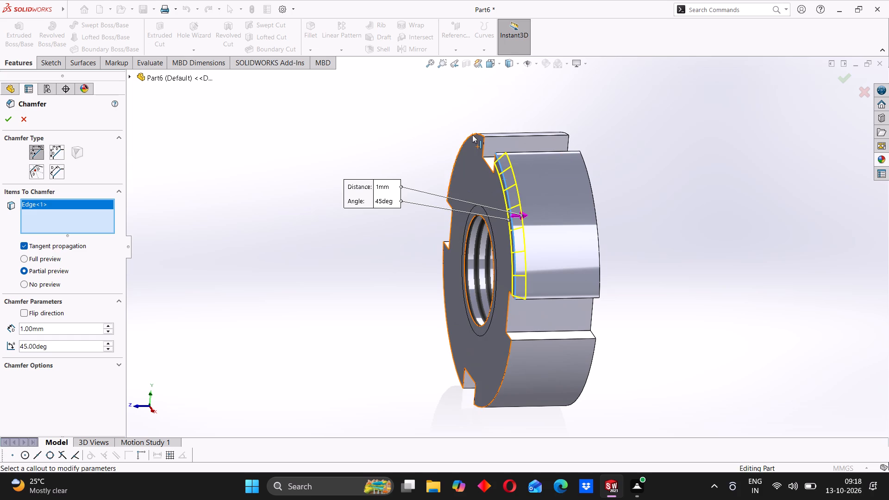
pyautogui.click(470, 134)
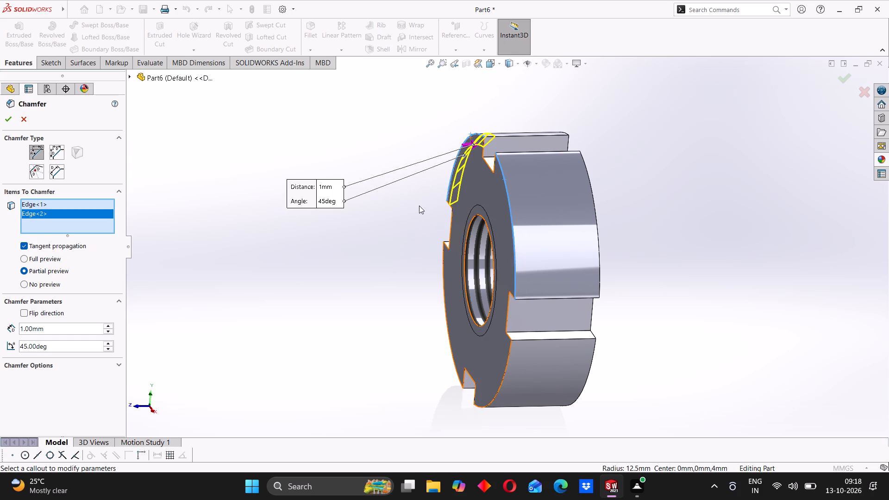
pyautogui.moveTo(415, 220); pyautogui.dragTo(479, 209, button='middle')
pyautogui.moveTo(415, 262); pyautogui.dragTo(455, 220, button='middle')
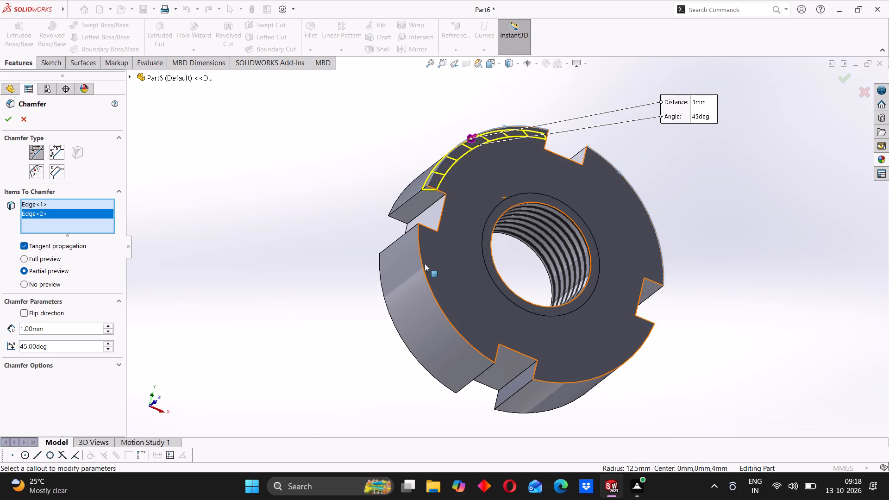
pyautogui.click(424, 265)
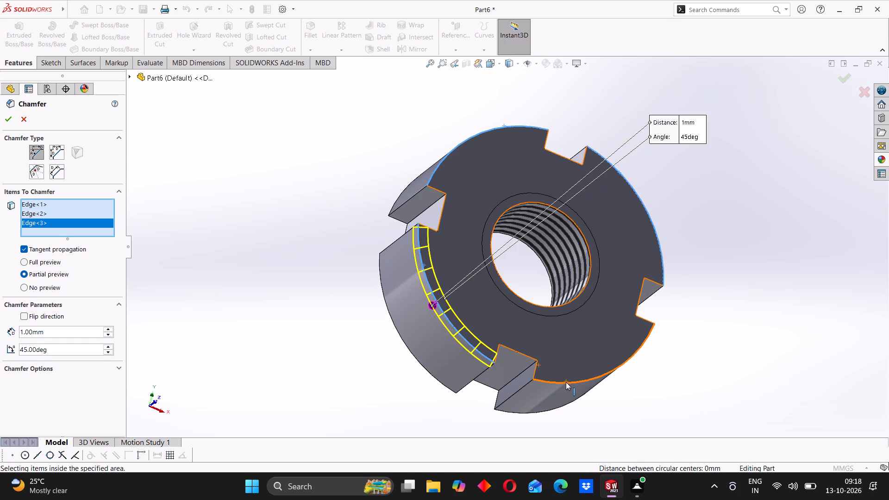
pyautogui.click(566, 382)
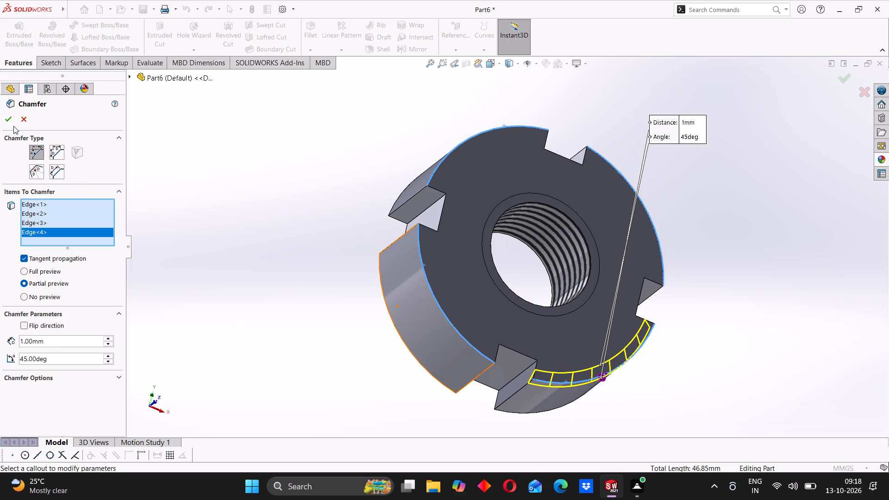
pyautogui.click(10, 120)
# Apply a bright green standard colour to the whole nut body.
pyautogui.moveTo(473, 257); pyautogui.dragTo(407, 292, button='middle')
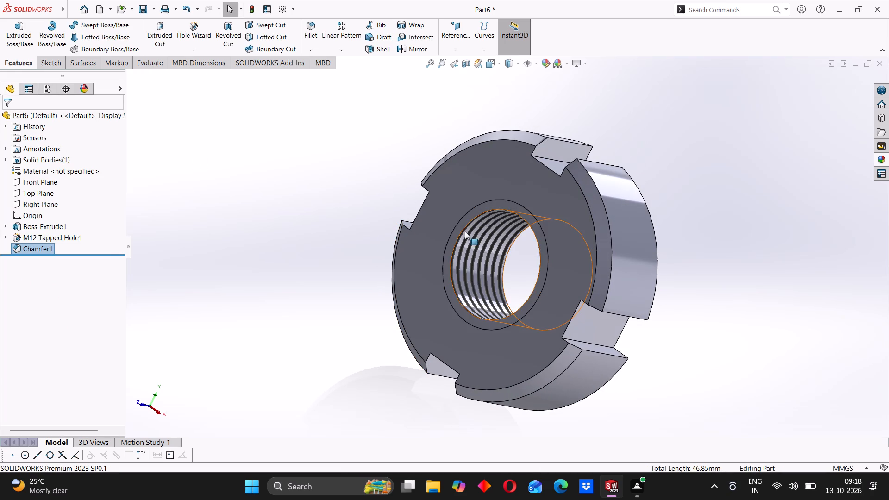
pyautogui.moveTo(495, 214); pyautogui.dragTo(493, 243, button='middle')
pyautogui.rightClick(483, 175)
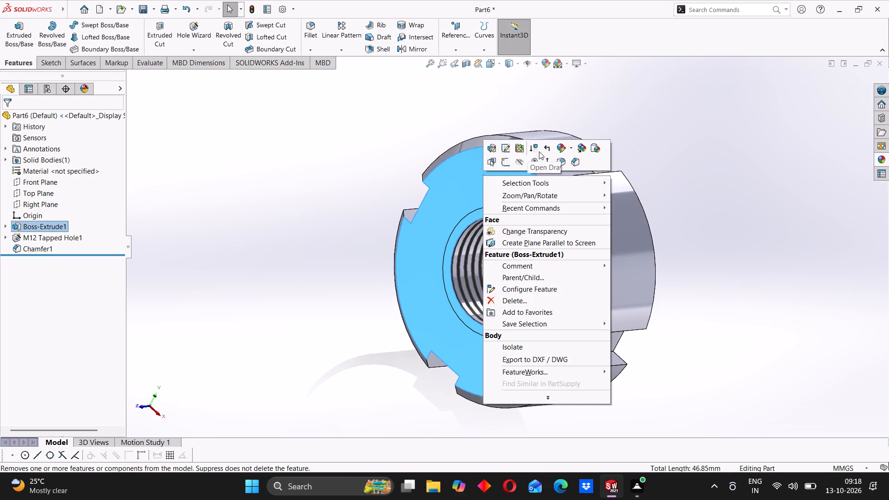
pyautogui.click(569, 149)
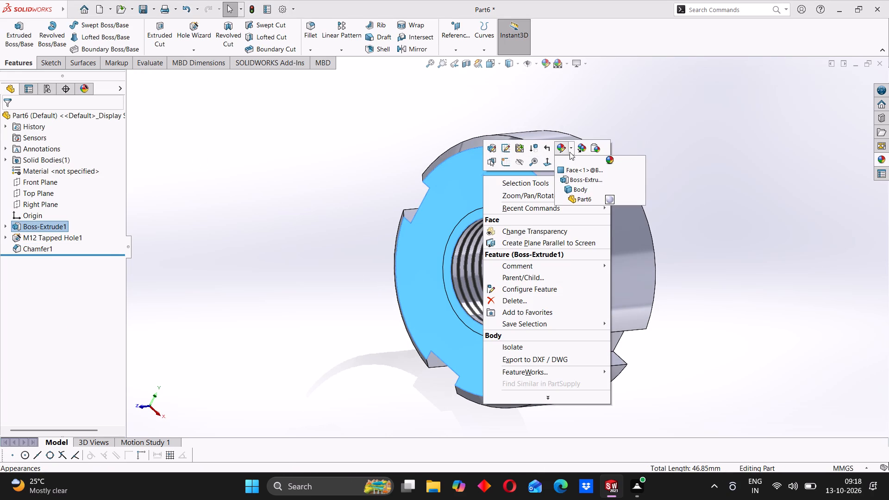
pyautogui.click(575, 187)
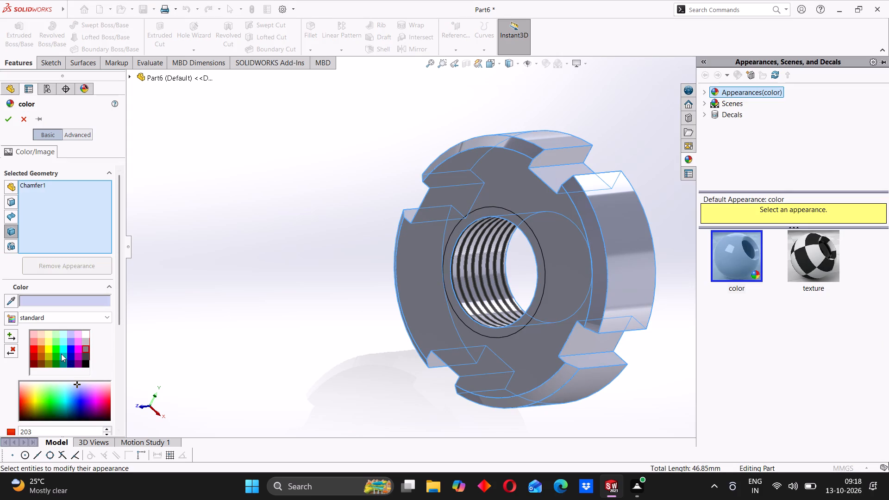
pyautogui.click(58, 349)
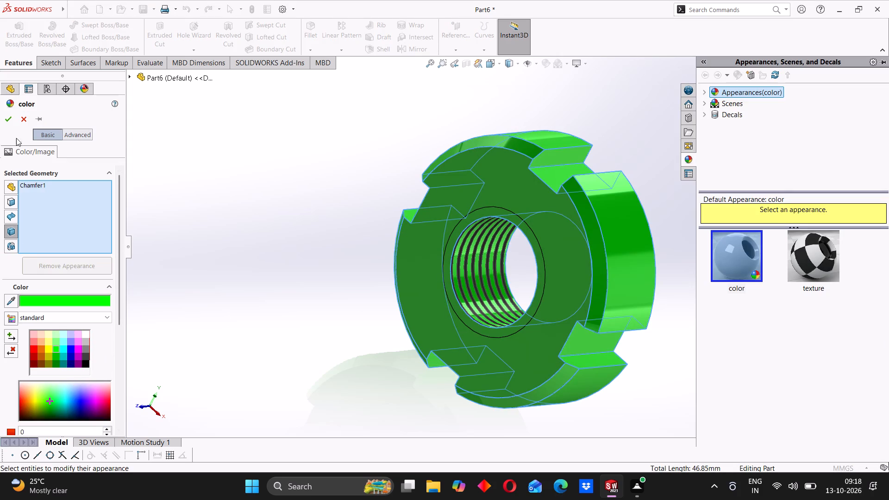
pyautogui.click(8, 123)
pyautogui.moveTo(437, 311); pyautogui.dragTo(456, 254, button='middle')
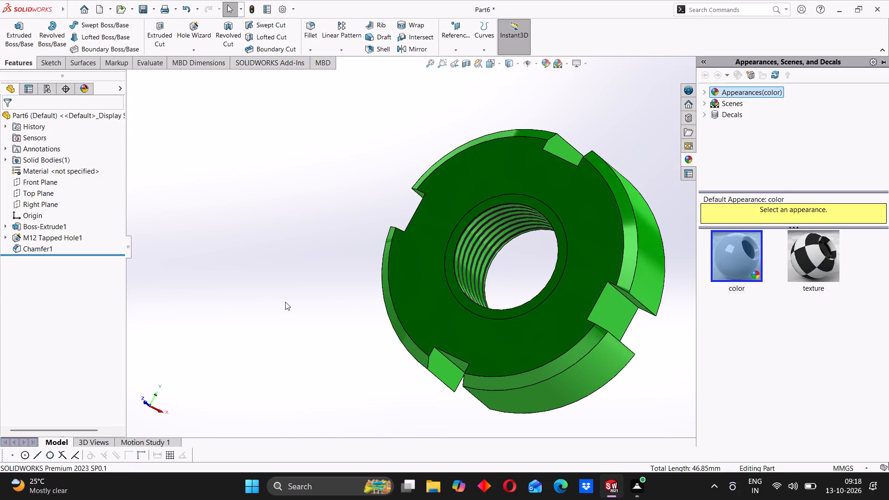
pyautogui.click(285, 302)
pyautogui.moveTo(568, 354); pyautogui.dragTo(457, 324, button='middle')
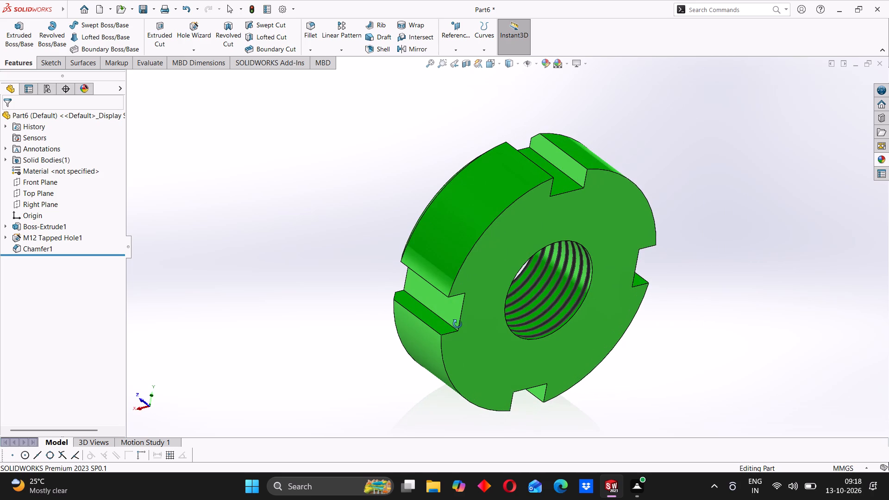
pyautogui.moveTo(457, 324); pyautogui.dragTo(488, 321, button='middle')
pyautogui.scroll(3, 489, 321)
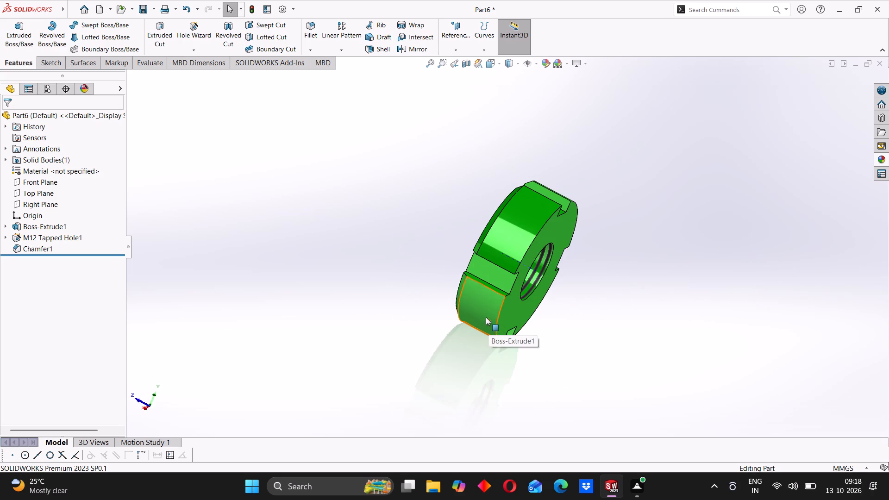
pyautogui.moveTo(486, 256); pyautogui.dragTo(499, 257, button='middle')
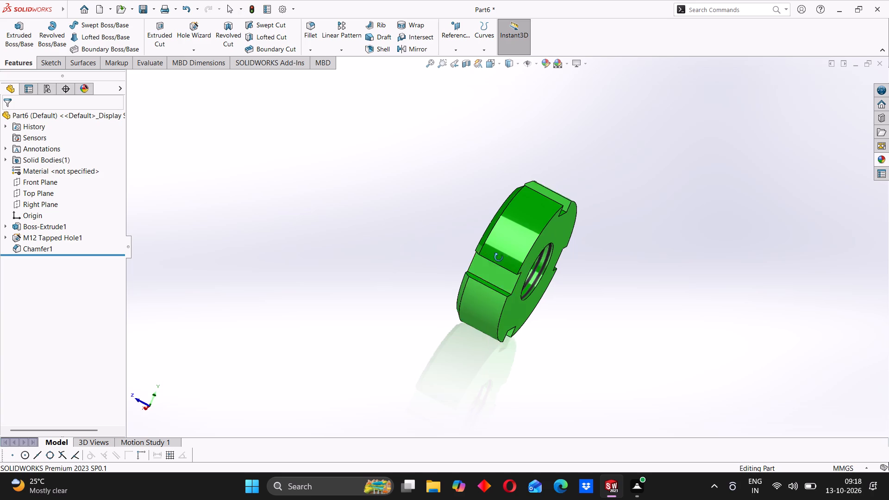
# Save the slotted nut part as LOCK NUT M12 in the ASSEMBLY 21 folder.
pyautogui.moveTo(499, 257); pyautogui.dragTo(535, 319, button='middle')
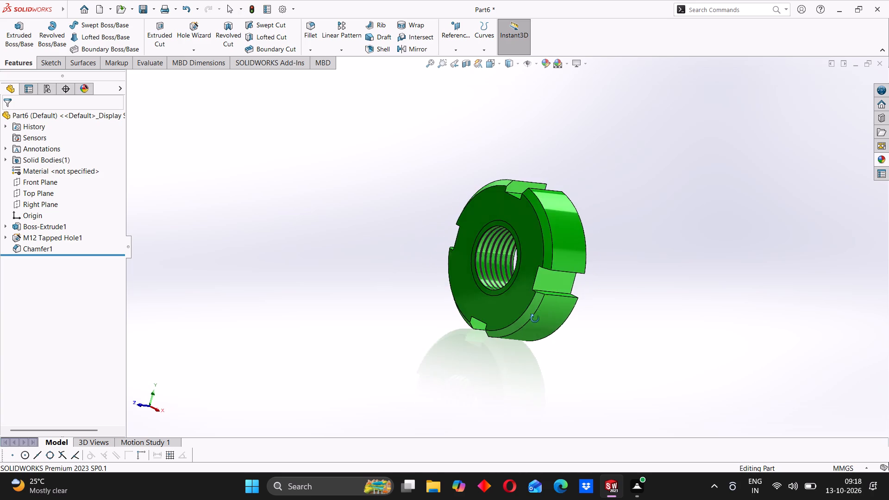
pyautogui.moveTo(535, 319); pyautogui.dragTo(534, 320, button='middle')
pyautogui.scroll(1, 533, 319)
pyautogui.moveTo(526, 298); pyautogui.dragTo(559, 272, button='middle')
pyautogui.scroll(4, 514, 239)
pyautogui.scroll(-6, 499, 226)
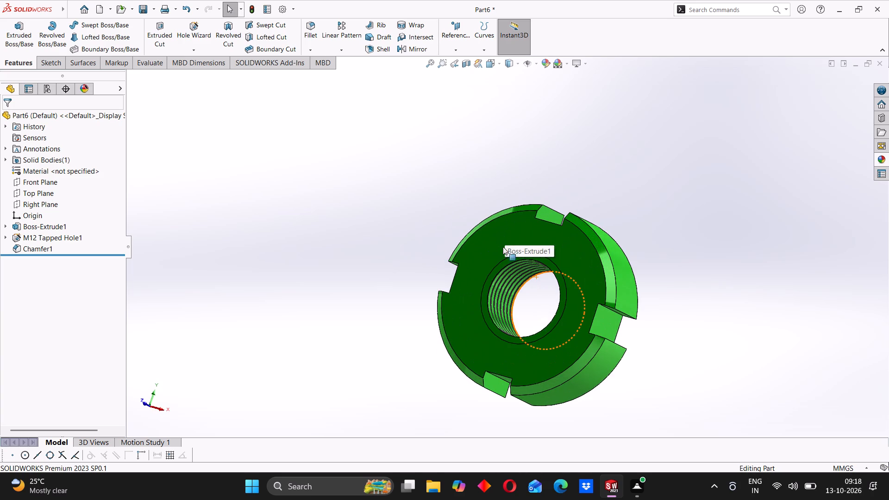
pyautogui.click(153, 12)
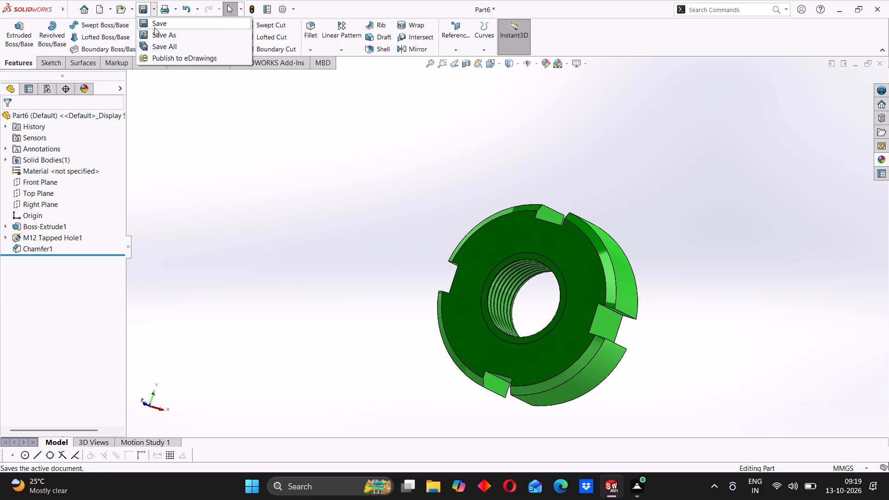
pyautogui.click(156, 32)
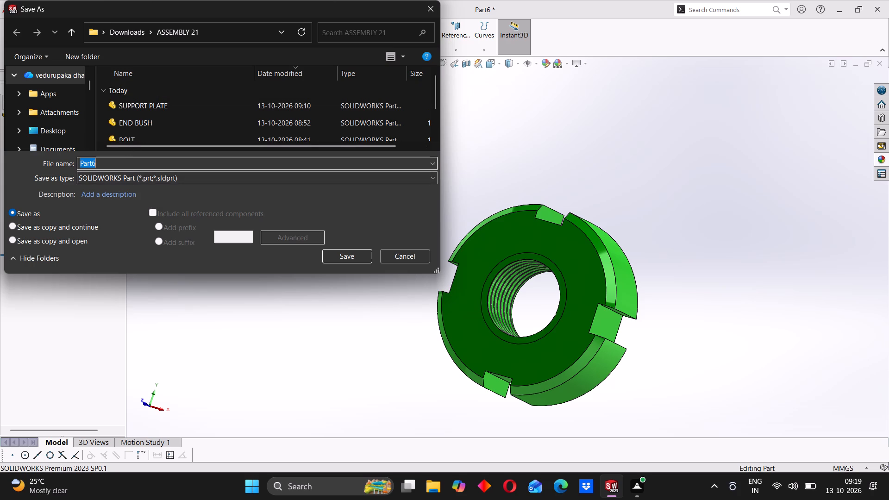
pyautogui.write('LOCK NUT M12')
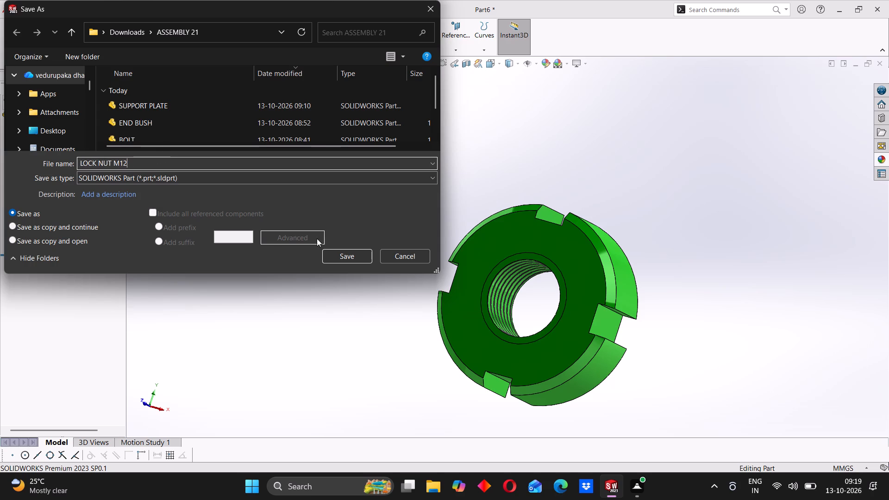
pyautogui.click(337, 253)
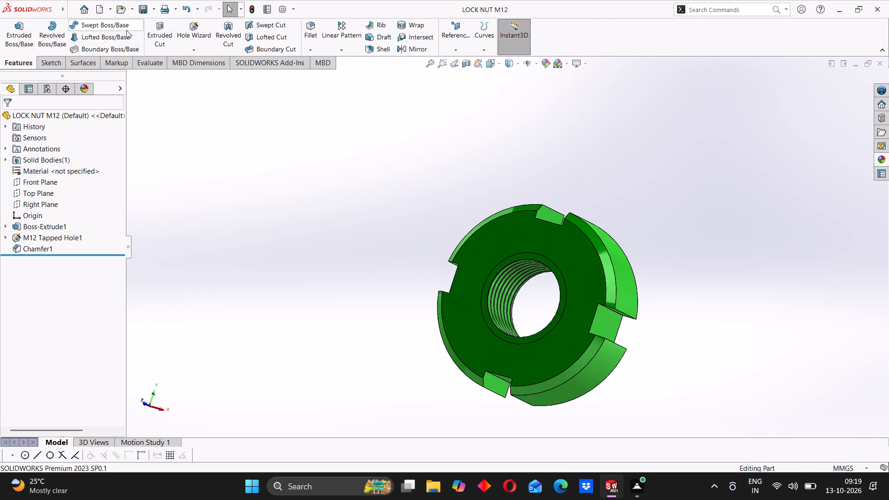
# Save a copy of the lock nut in Adobe Portable Document Format (*.pdf) under the name LOCK NUT M12.
pyautogui.click(153, 9)
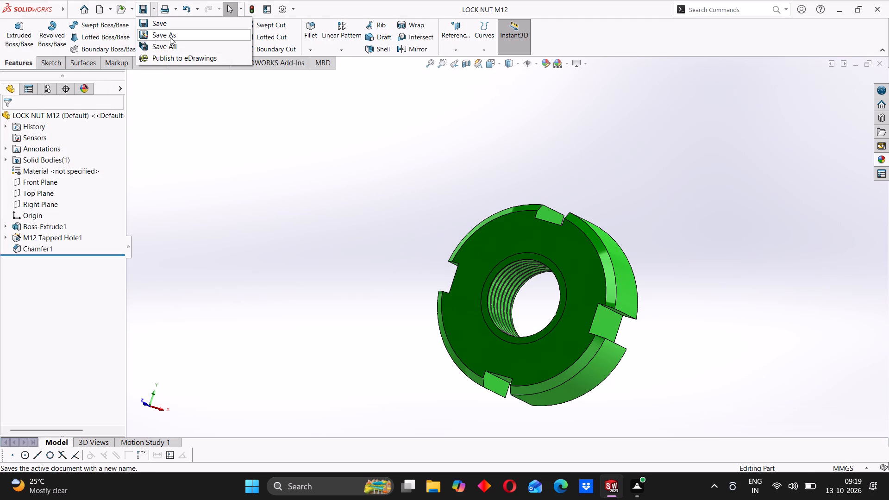
pyautogui.click(170, 37)
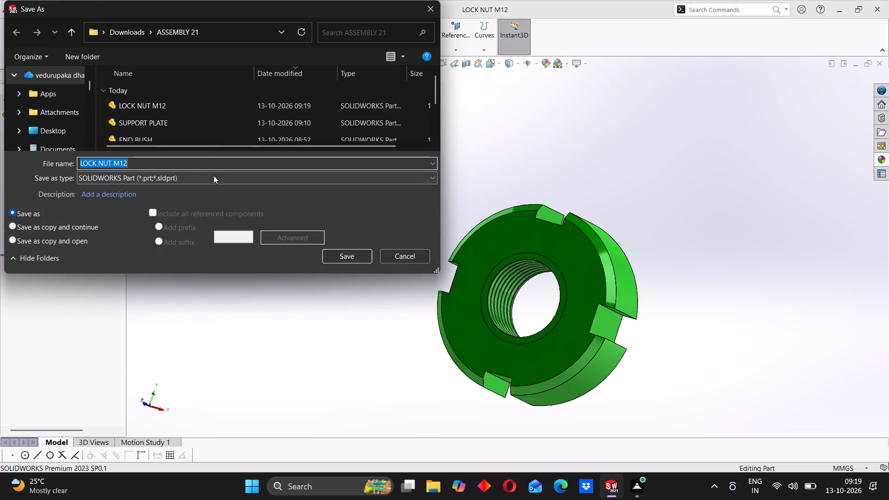
pyautogui.click(213, 175)
pyautogui.click(178, 258)
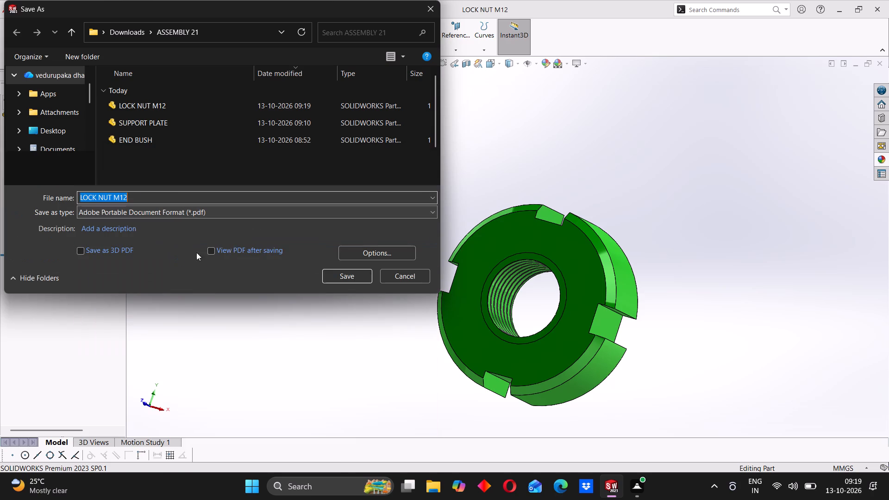
pyautogui.click(338, 279)
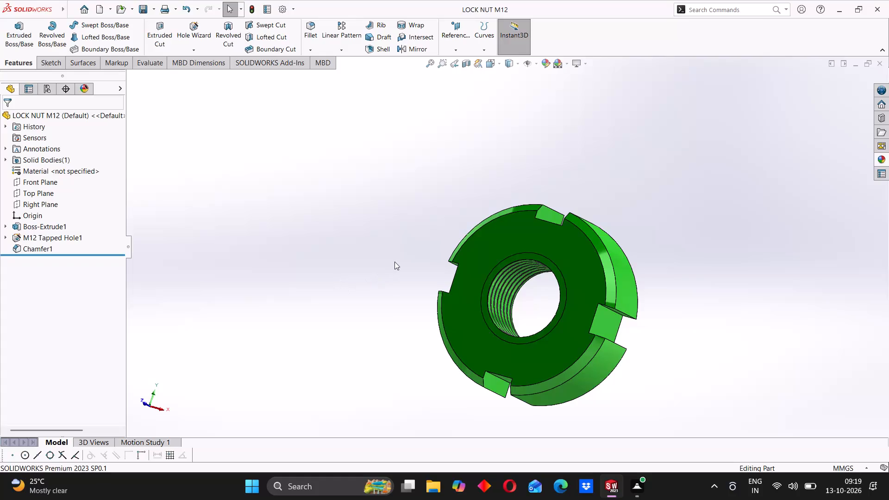
# Check the PDF files in the ASSEMBLY 21 folder for the LOCK NUT M12 export, without saving again.
pyautogui.scroll(4, 449, 258)
pyautogui.scroll(-3, 601, 248)
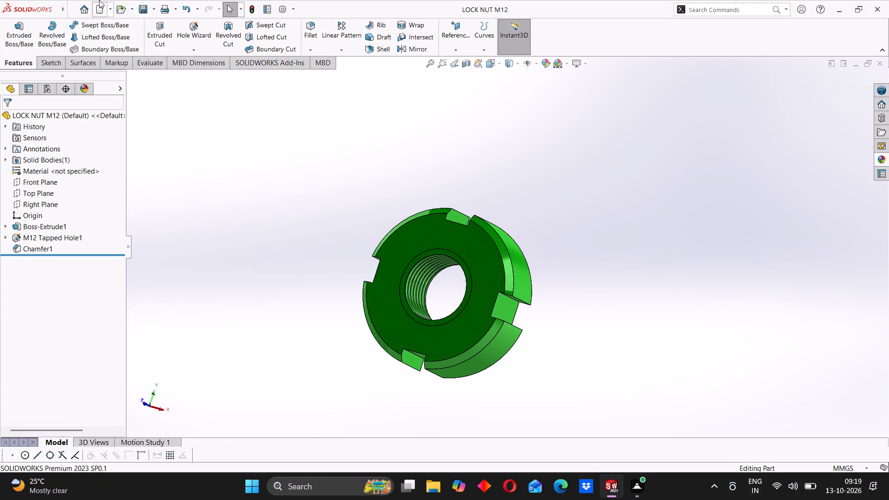
pyautogui.click(151, 7)
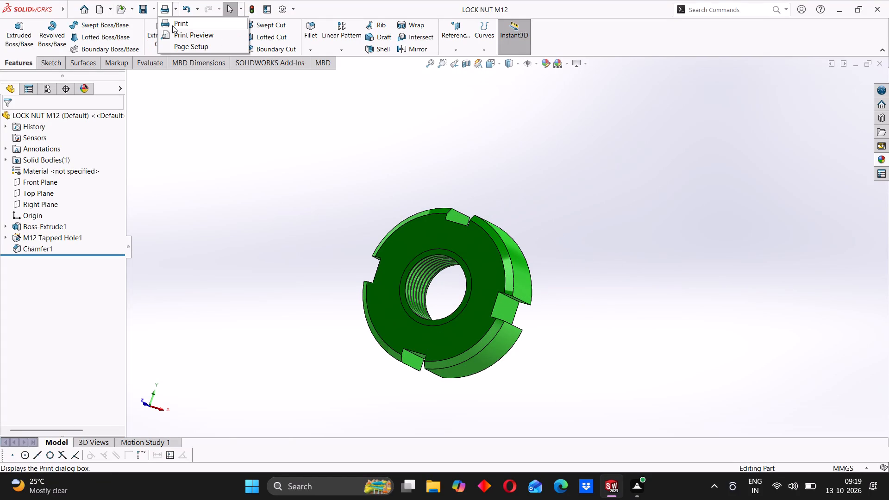
pyautogui.click(163, 31)
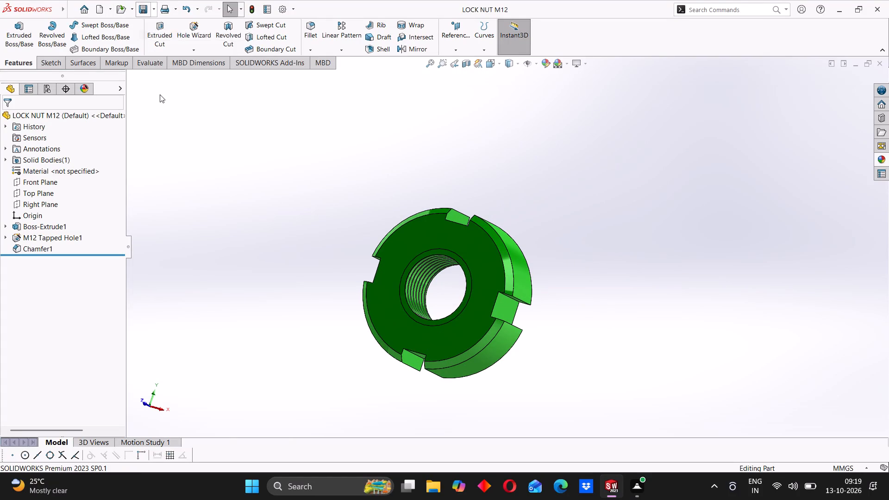
pyautogui.click(145, 175)
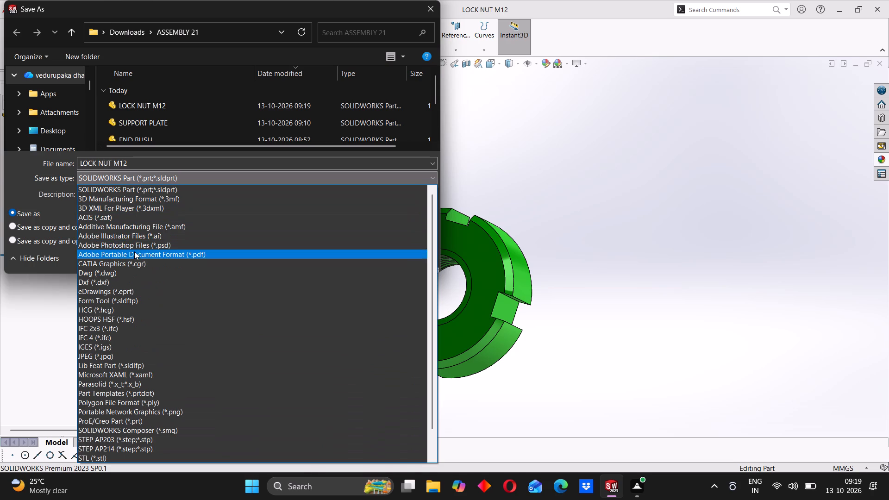
pyautogui.click(135, 254)
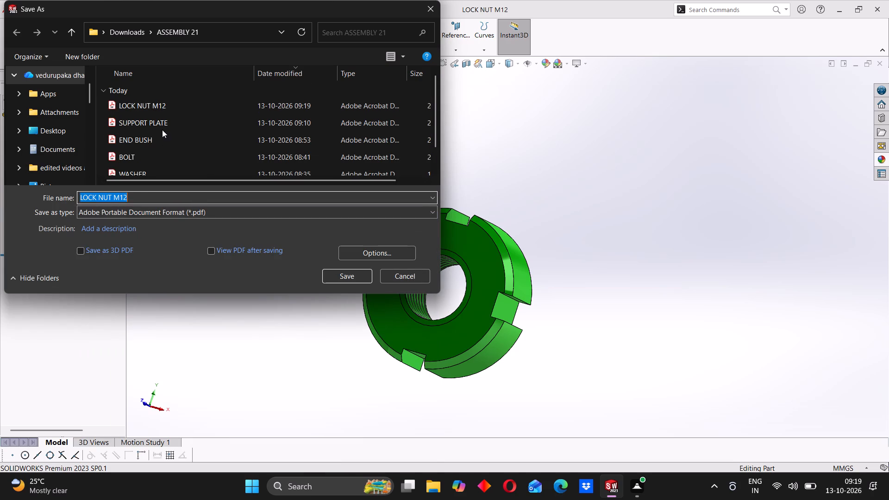
pyautogui.scroll(-3, 162, 130)
pyautogui.click(433, 8)
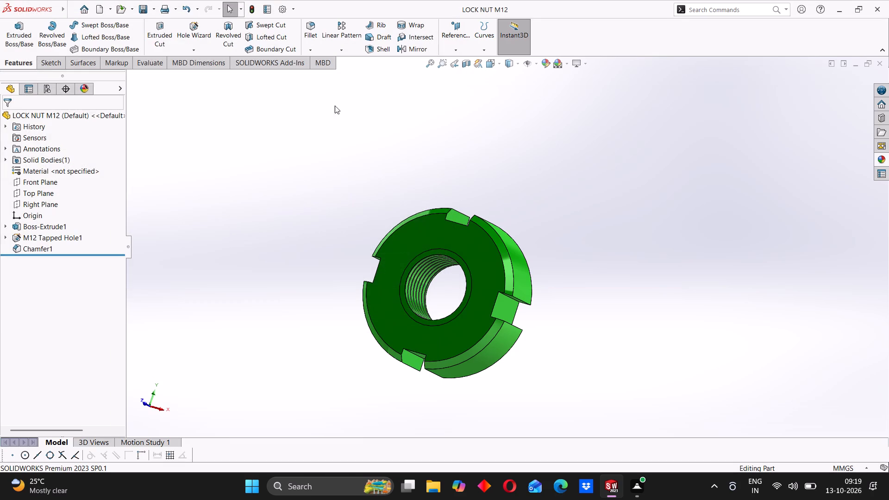
# Create a new part document.
pyautogui.click(87, 14)
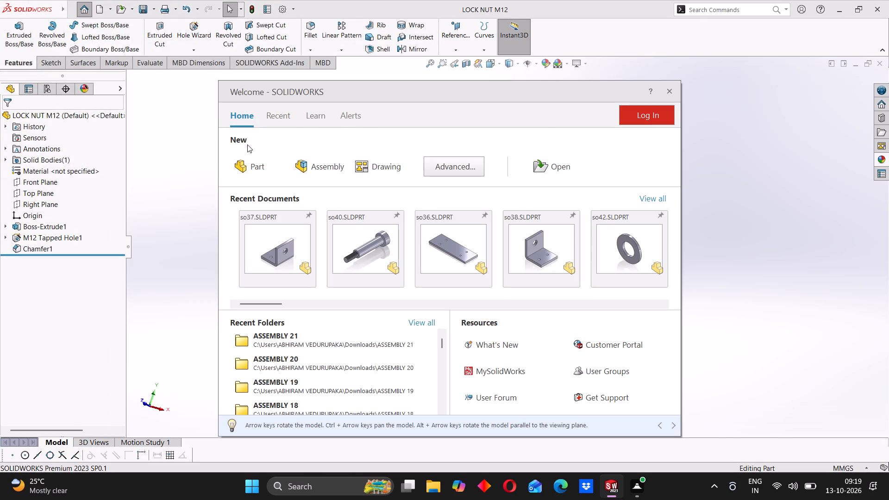
pyautogui.click(247, 163)
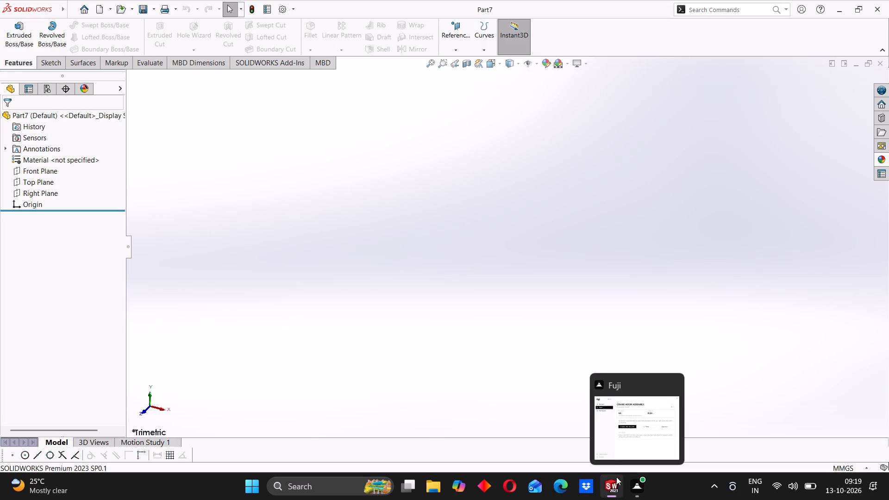
# Switch back to the LOCK NUT M12 part and close its document.
pyautogui.click(566, 434)
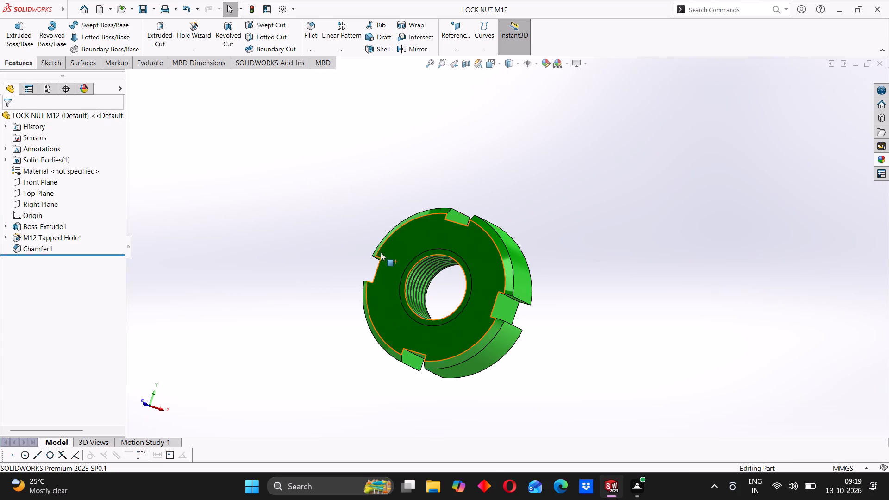
pyautogui.scroll(3, 491, 306)
pyautogui.moveTo(450, 319); pyautogui.dragTo(487, 328, button='middle')
pyautogui.moveTo(449, 260); pyautogui.dragTo(432, 294, button='middle')
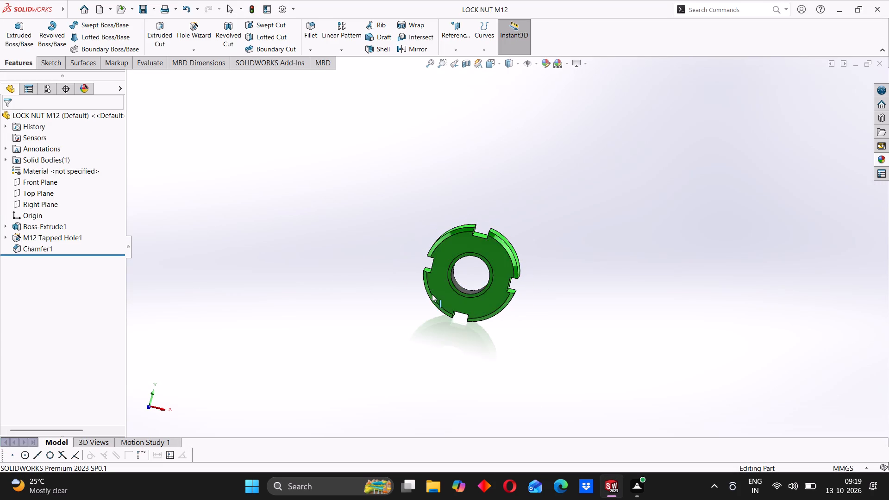
pyautogui.click(883, 62)
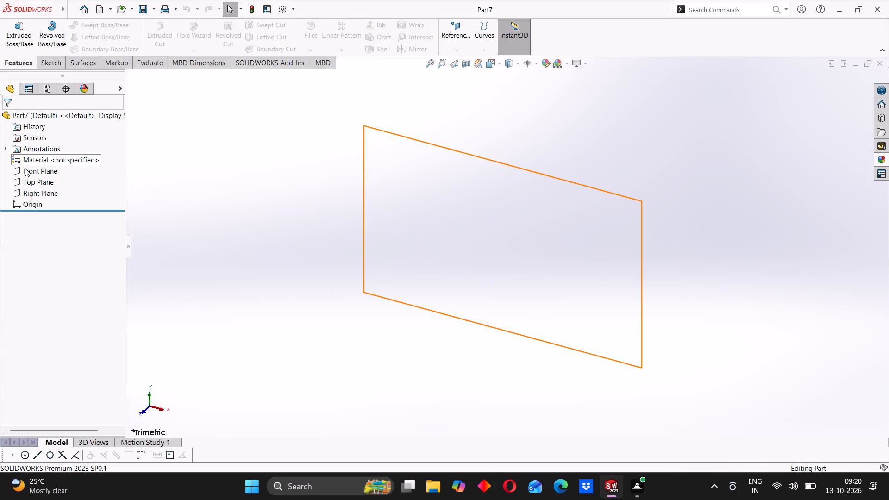
# Sketch a circle centred on the origin on the Front Plane and dimension its diameter to 27 mm.
pyautogui.click(25, 173)
pyautogui.click(33, 160)
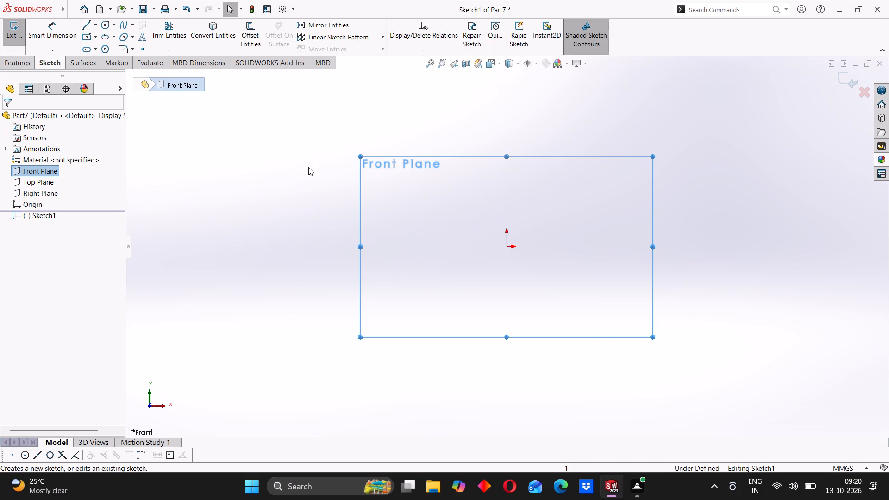
pyautogui.click(101, 26)
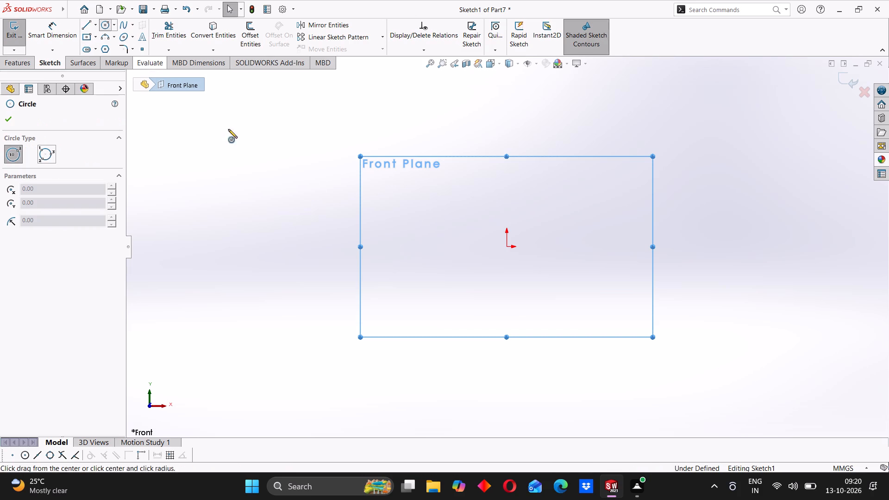
pyautogui.click(507, 245)
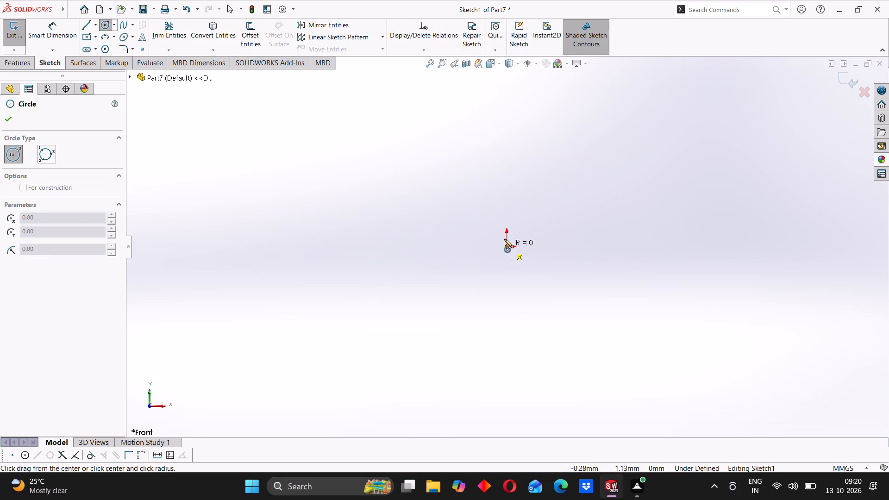
pyautogui.click(529, 179)
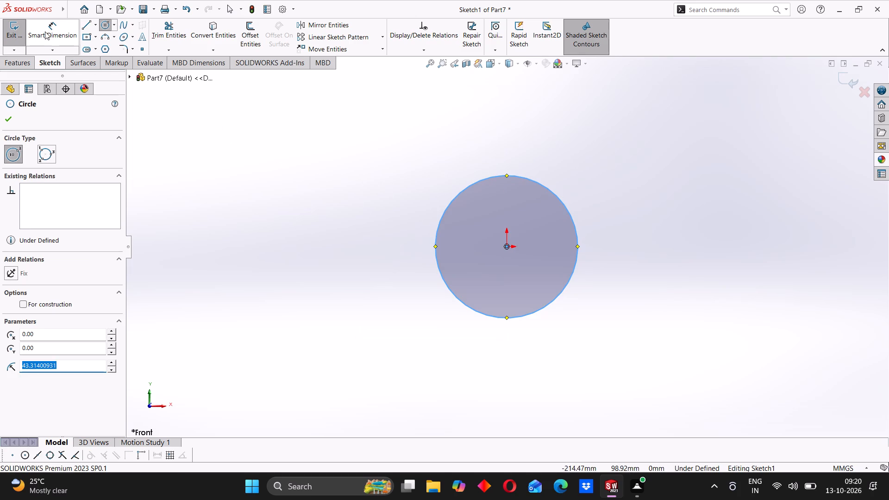
pyautogui.click(45, 31)
pyautogui.click(551, 189)
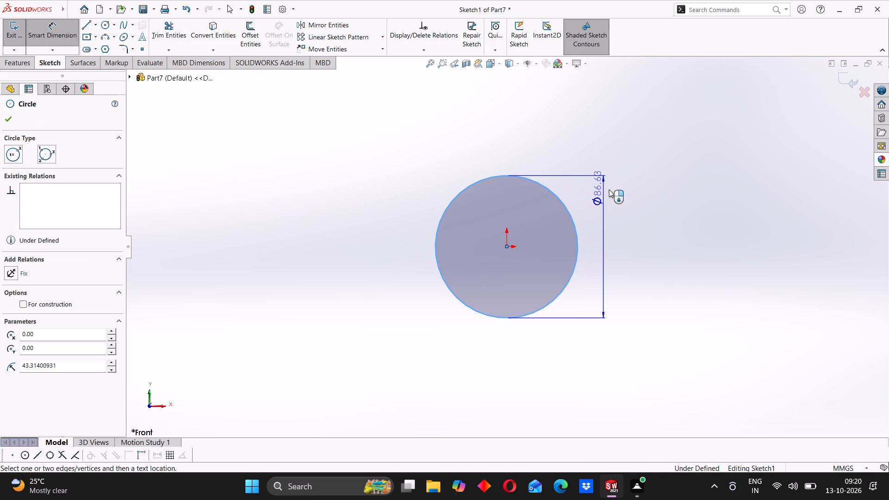
pyautogui.click(610, 188)
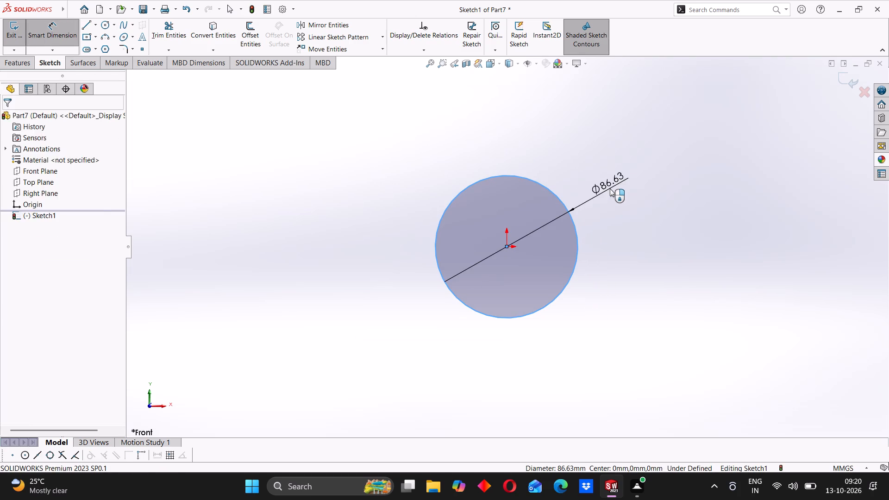
pyautogui.write('27')
pyautogui.press('Return')
pyautogui.click(350, 204)
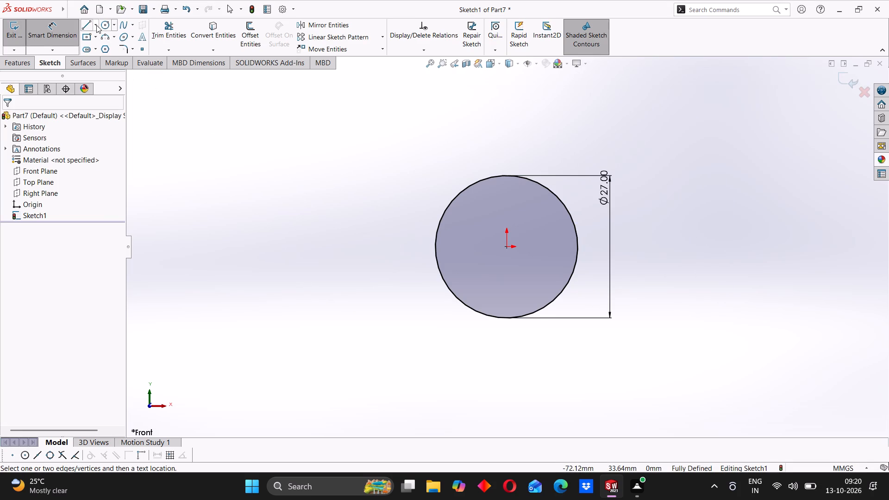
# Draw a vertical construction centerline from the origin up to the top of the circle.
pyautogui.click(249, 31)
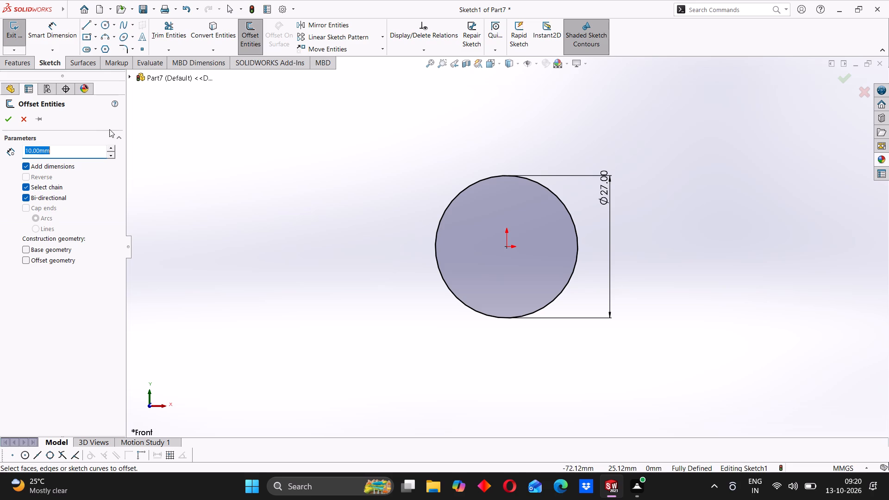
pyautogui.click(98, 27)
pyautogui.click(104, 49)
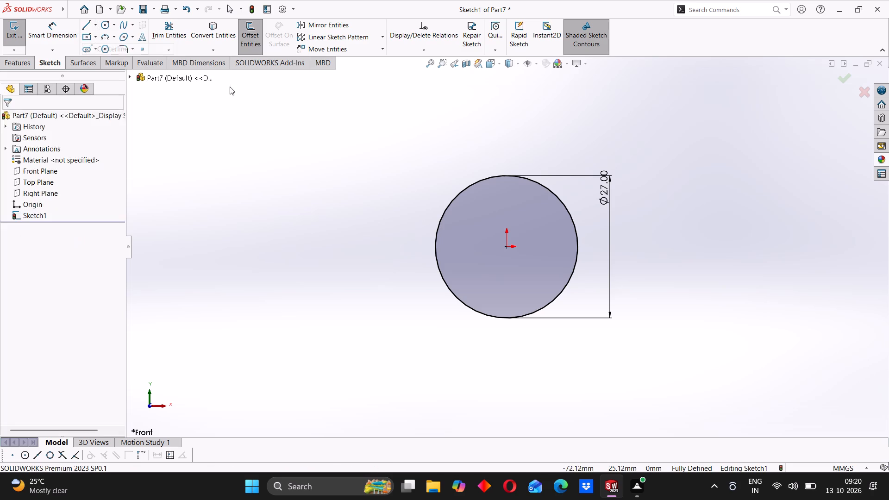
pyautogui.click(507, 246)
pyautogui.click(507, 174)
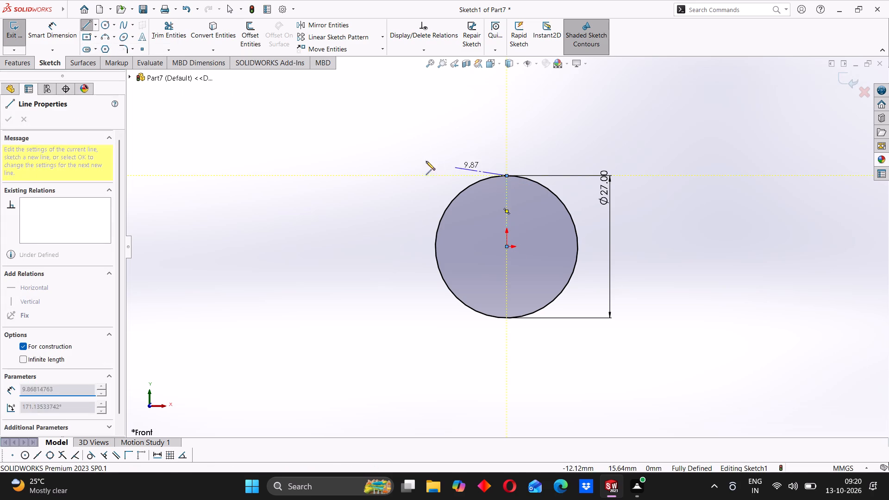
pyautogui.rightClick(356, 132)
pyautogui.click(379, 137)
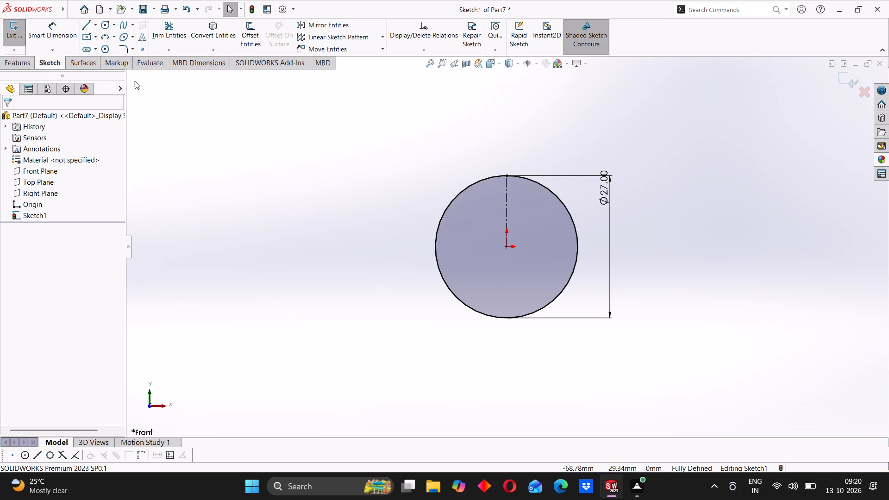
# Offset the vertical construction centerline by 2 mm in both directions, with dimensions added.
pyautogui.click(250, 32)
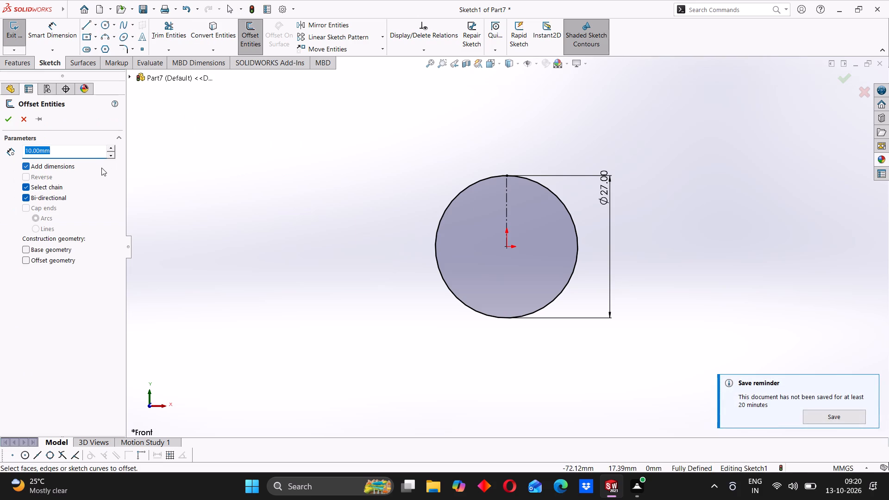
pyautogui.press('2')
pyautogui.press('Return')
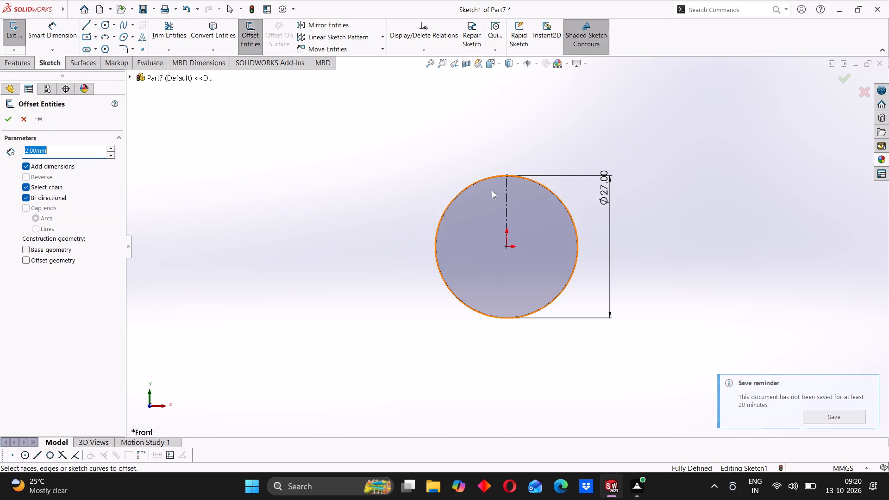
pyautogui.click(507, 202)
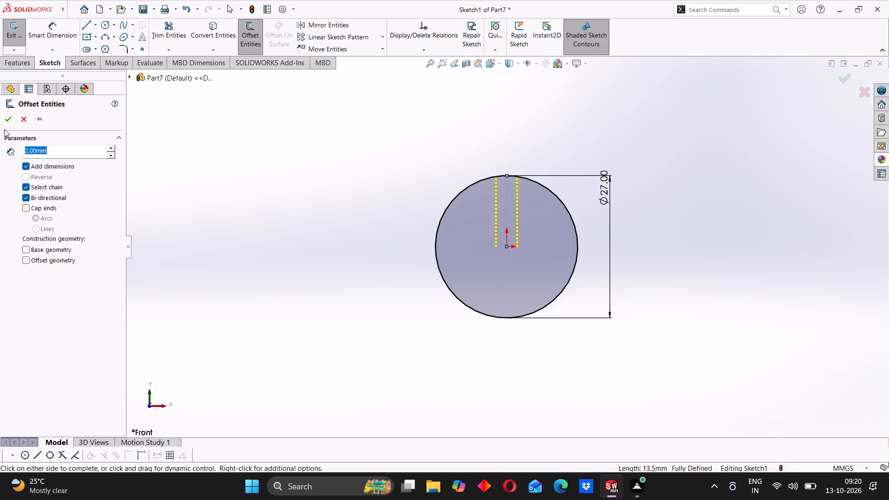
pyautogui.click(7, 123)
pyautogui.click(339, 145)
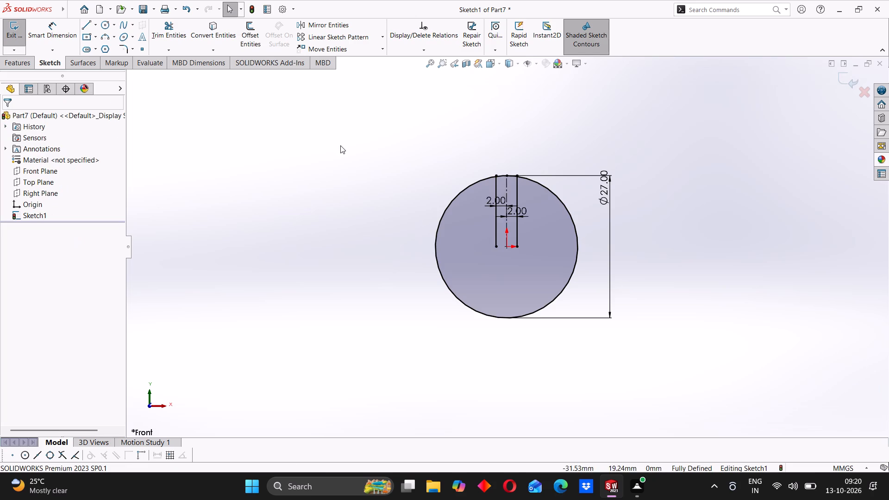
# Draw a horizontal line about 4 mm long joining the two offset lines, a little below the top of the circle.
pyautogui.click(82, 26)
pyautogui.scroll(-6, 501, 211)
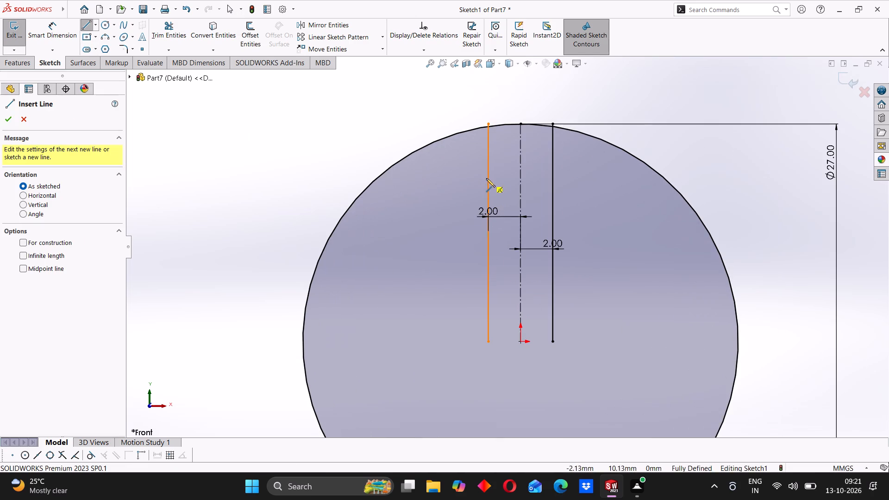
pyautogui.click(488, 176)
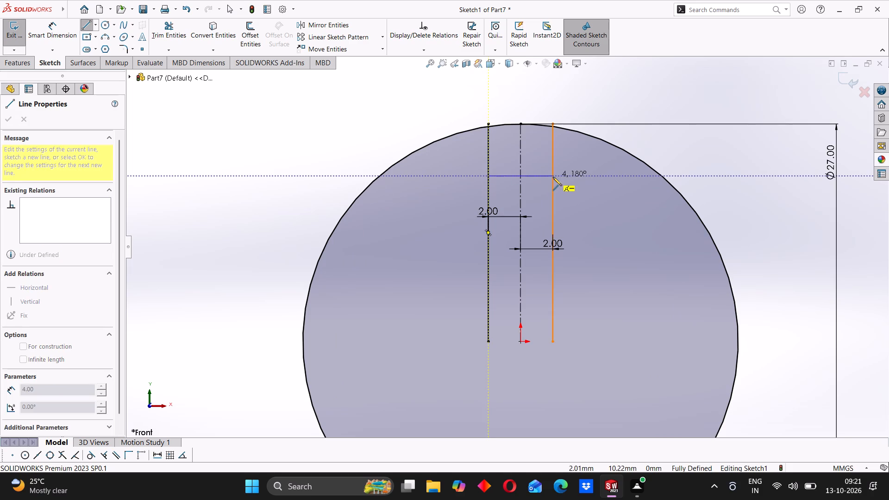
pyautogui.click(553, 177)
pyautogui.rightClick(223, 120)
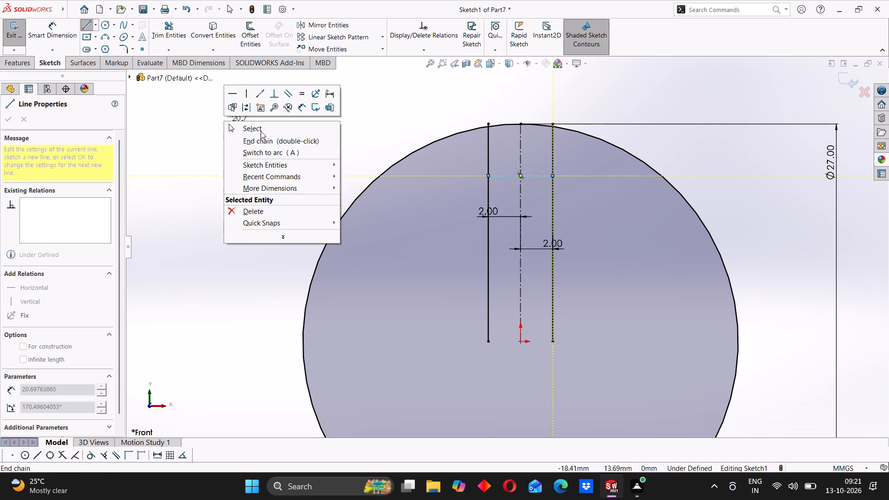
pyautogui.click(262, 125)
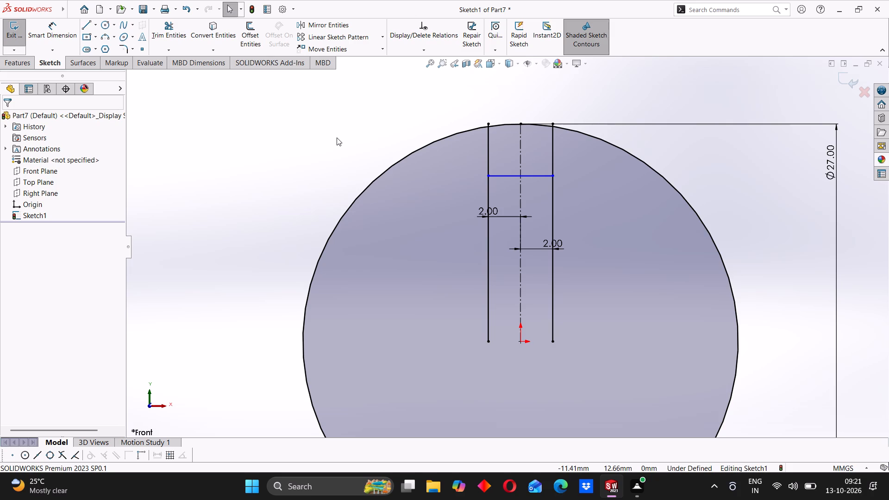
# Trim both offset lines below the horizontal line and where they extend past the circle, leaving a notch outline.
pyautogui.scroll(2, 493, 167)
pyautogui.scroll(3, 513, 255)
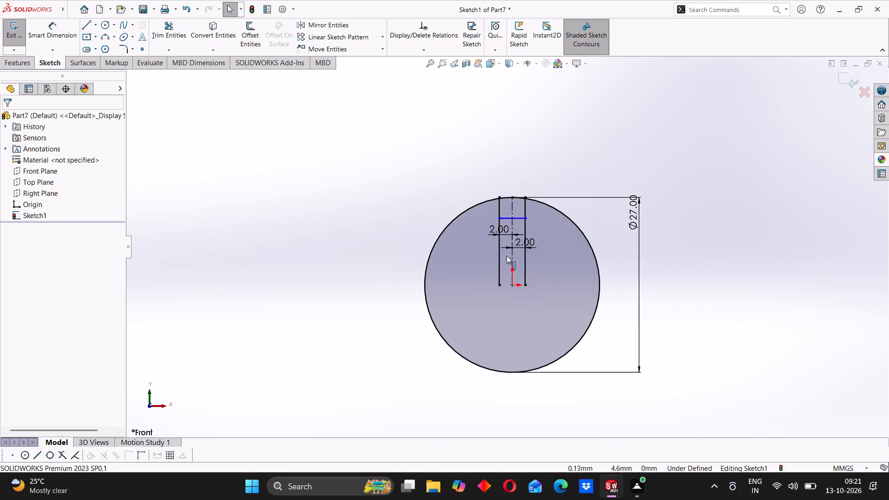
pyautogui.scroll(-3, 499, 258)
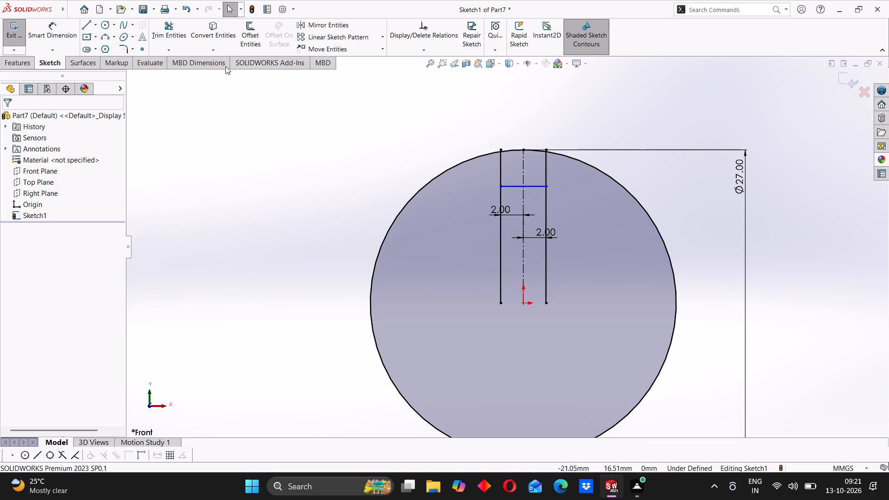
pyautogui.click(160, 30)
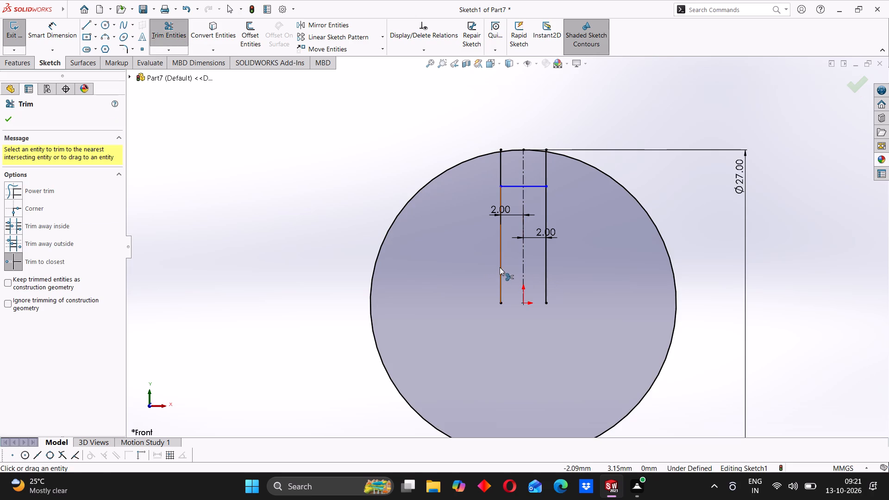
pyautogui.click(500, 267)
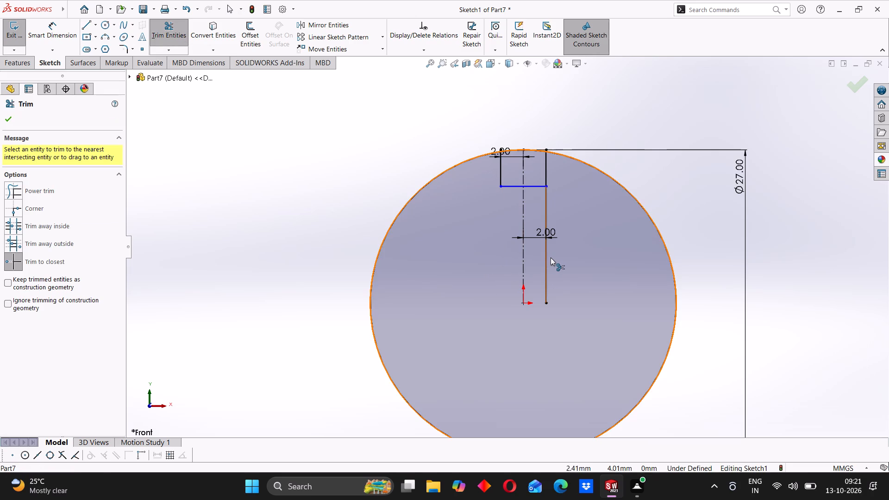
pyautogui.click(551, 257)
pyautogui.click(547, 258)
pyautogui.scroll(-4, 536, 144)
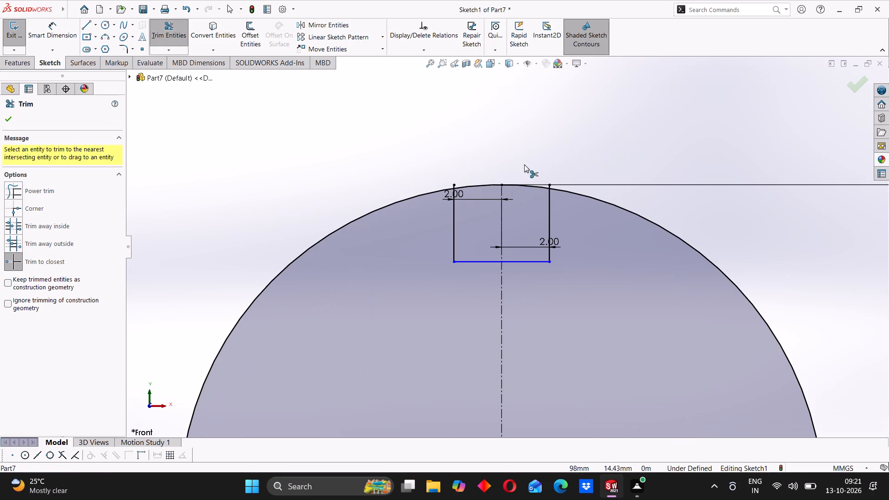
pyautogui.scroll(-5, 453, 181)
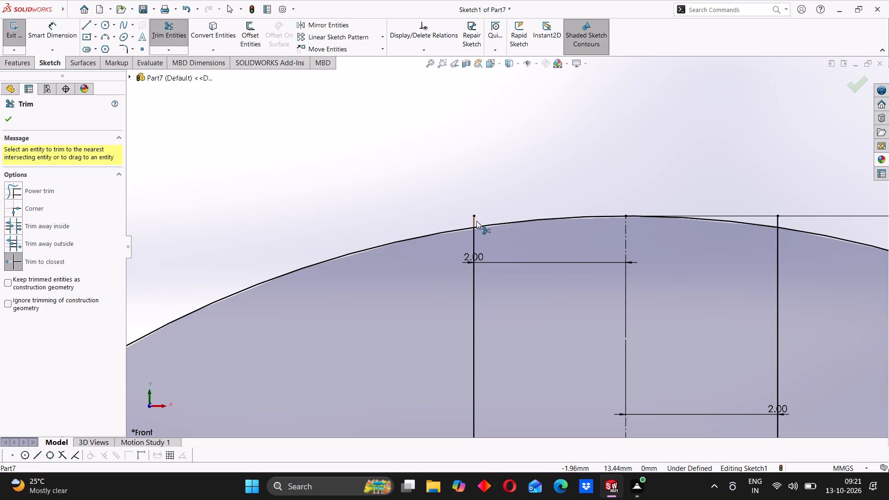
pyautogui.click(476, 220)
pyautogui.click(777, 220)
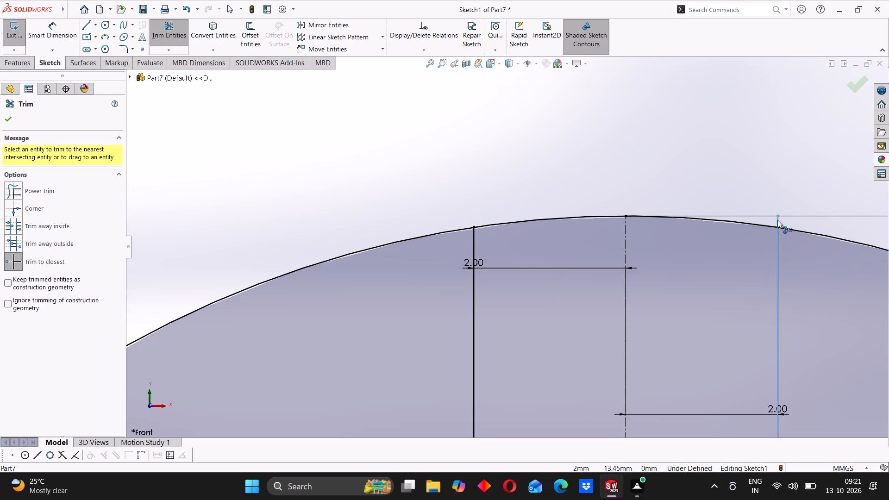
# Dimension the notch's right vertical side to 2 mm.
pyautogui.scroll(8, 699, 219)
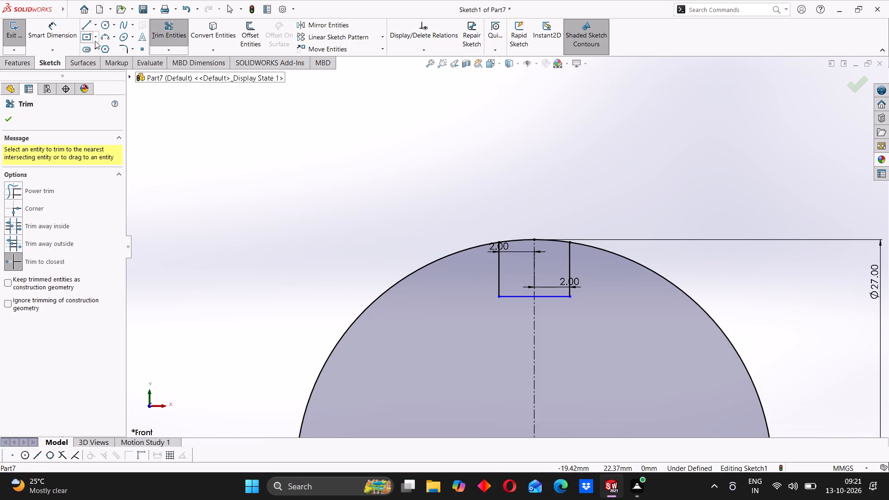
pyautogui.click(65, 30)
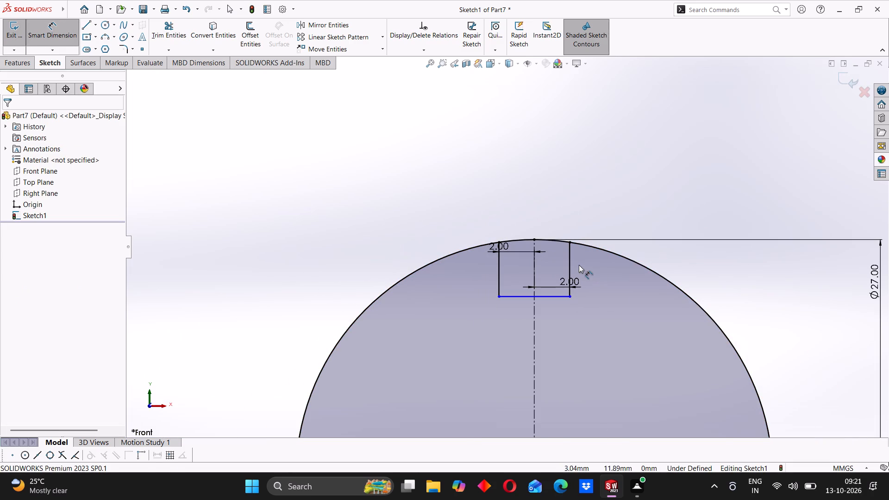
pyautogui.click(570, 263)
pyautogui.click(684, 260)
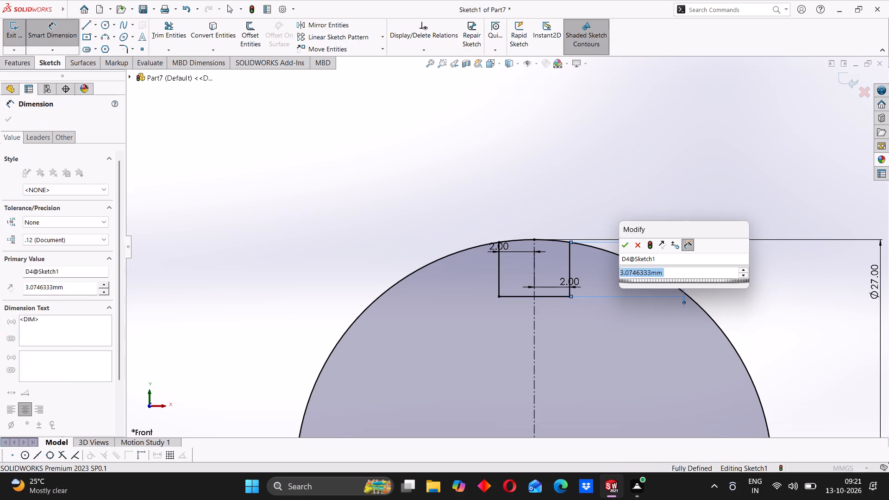
pyautogui.press('2')
pyautogui.press('Return')
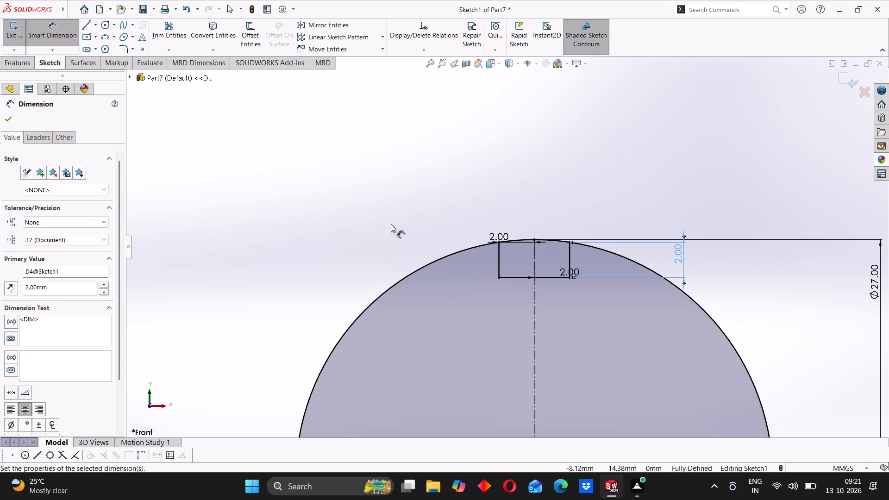
pyautogui.click(391, 224)
# Trim away the circle's arc across the opening of the top notch.
pyautogui.click(168, 33)
pyautogui.scroll(-3, 619, 269)
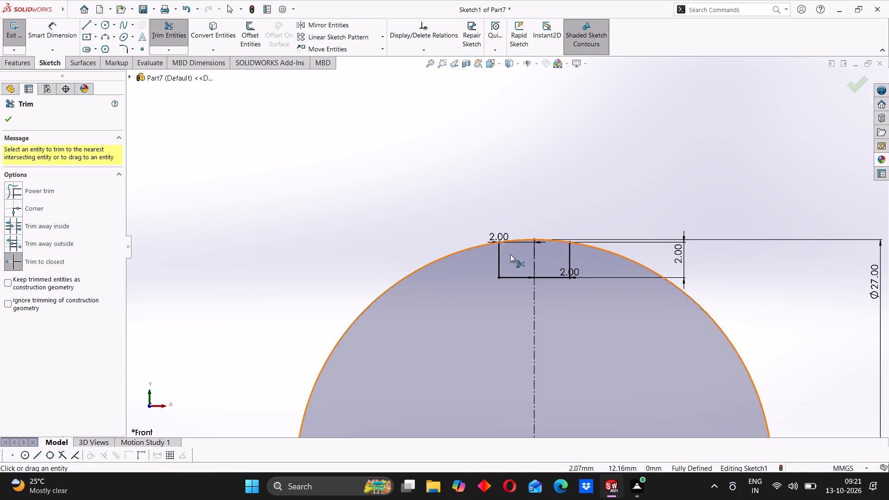
pyautogui.scroll(-2, 510, 253)
pyautogui.click(479, 195)
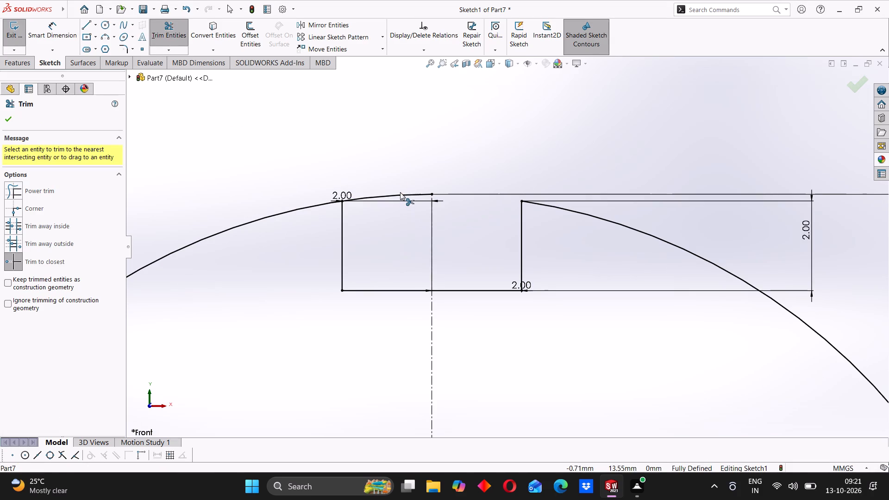
pyautogui.click(400, 192)
pyautogui.click(399, 194)
pyautogui.scroll(11, 472, 235)
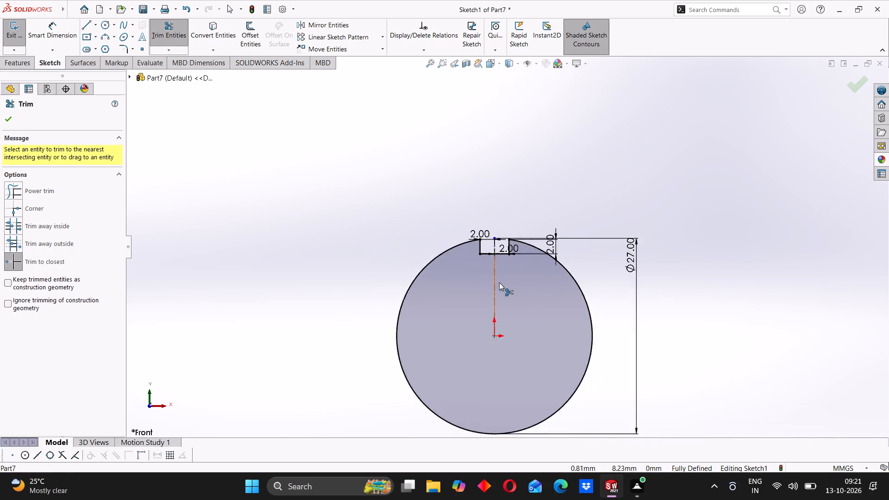
pyautogui.scroll(1, 499, 282)
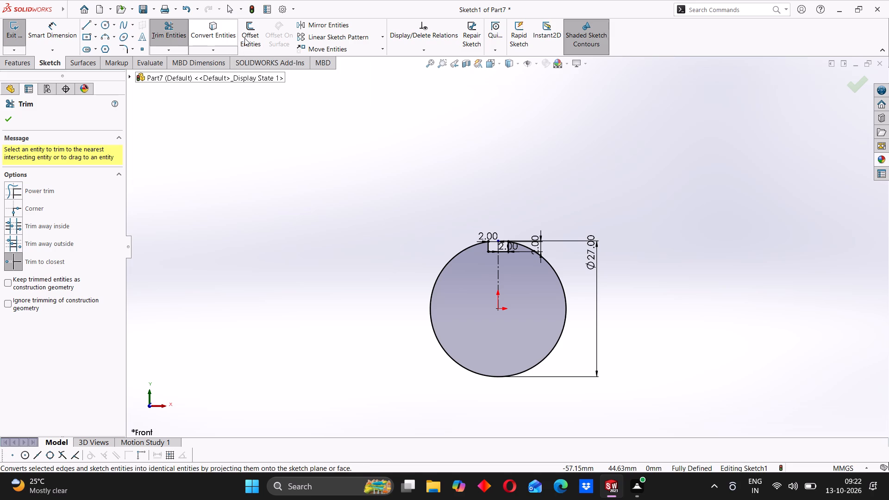
pyautogui.click(169, 34)
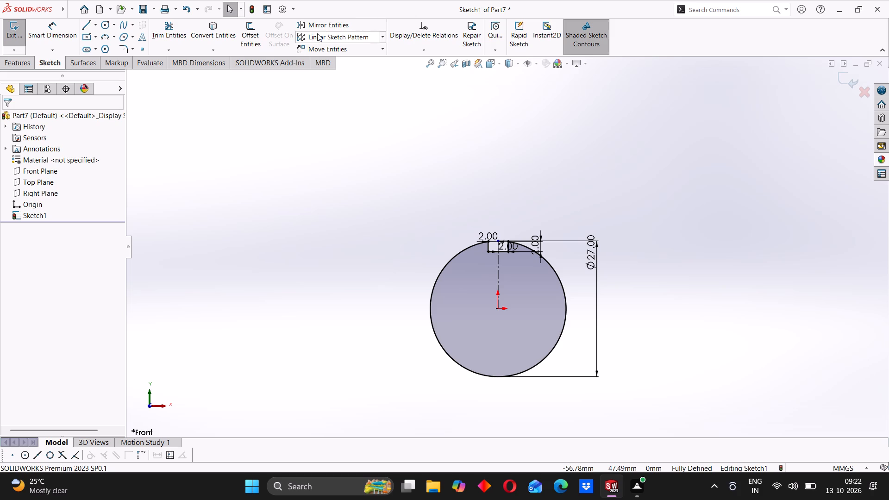
# Circular-pattern the three notch lines about the origin with 4 equally spaced instances over 360°.
pyautogui.click(384, 35)
pyautogui.click(358, 60)
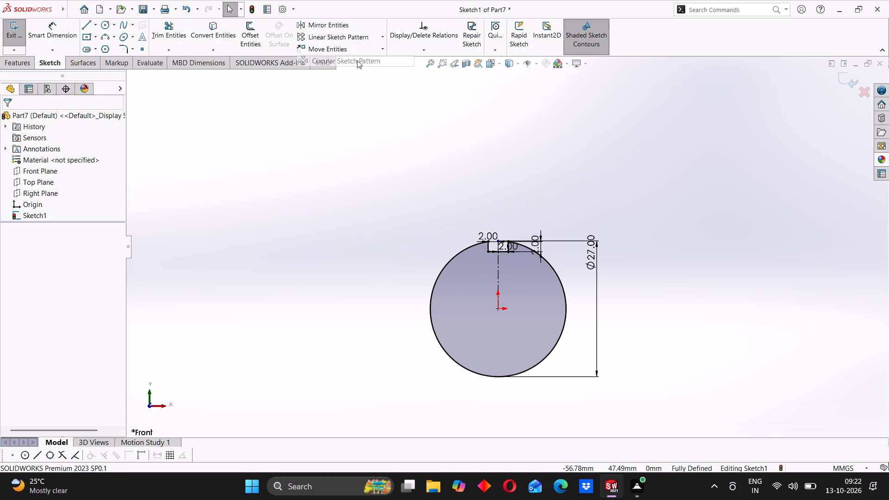
pyautogui.click(435, 281)
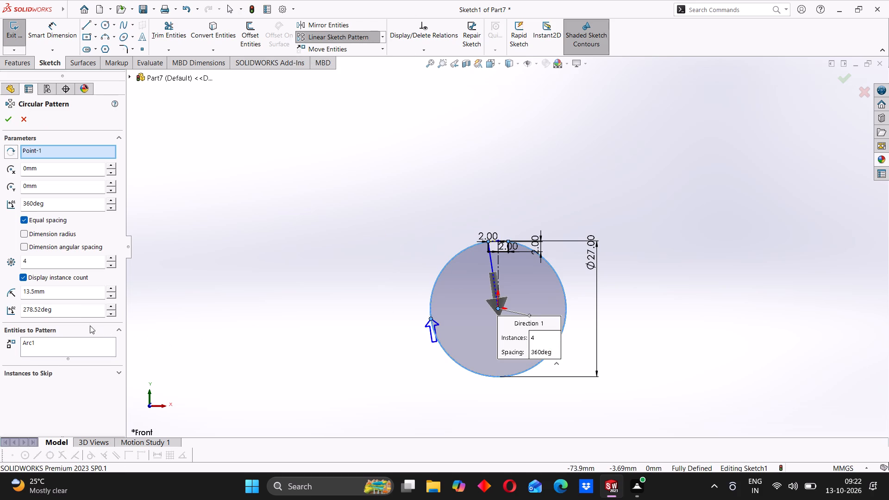
pyautogui.rightClick(33, 346)
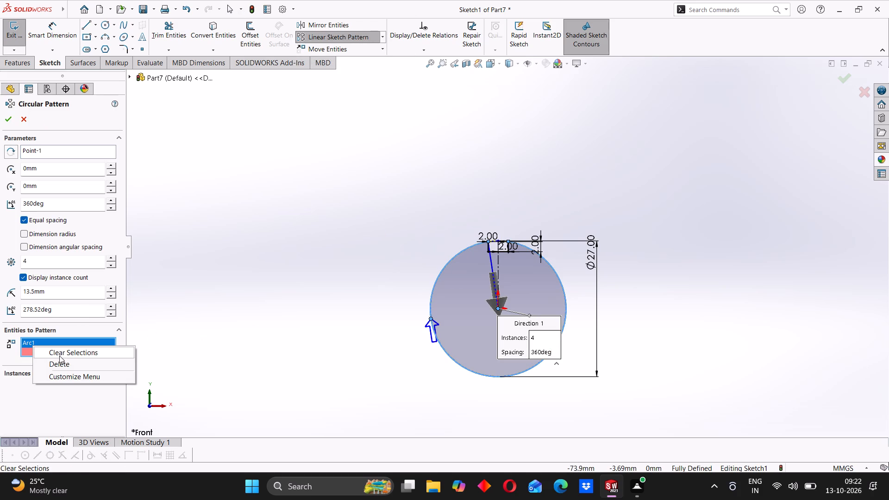
pyautogui.click(59, 356)
pyautogui.scroll(-4, 500, 277)
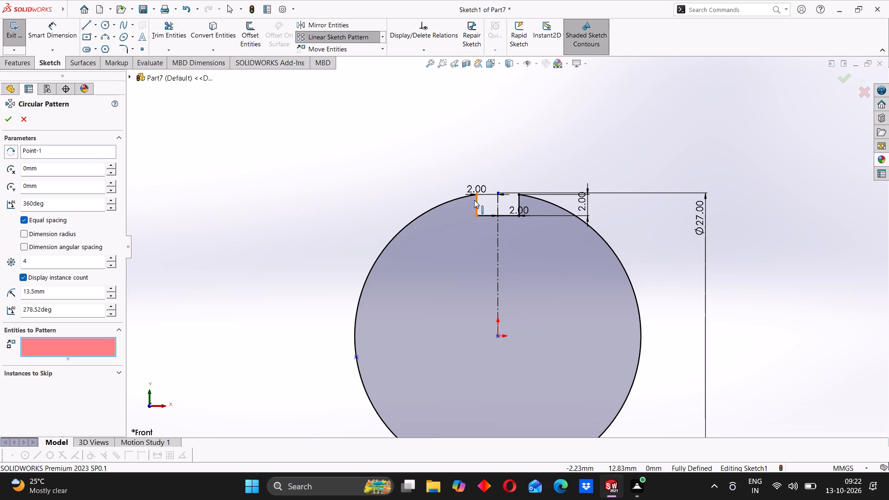
pyautogui.click(475, 200)
pyautogui.click(482, 218)
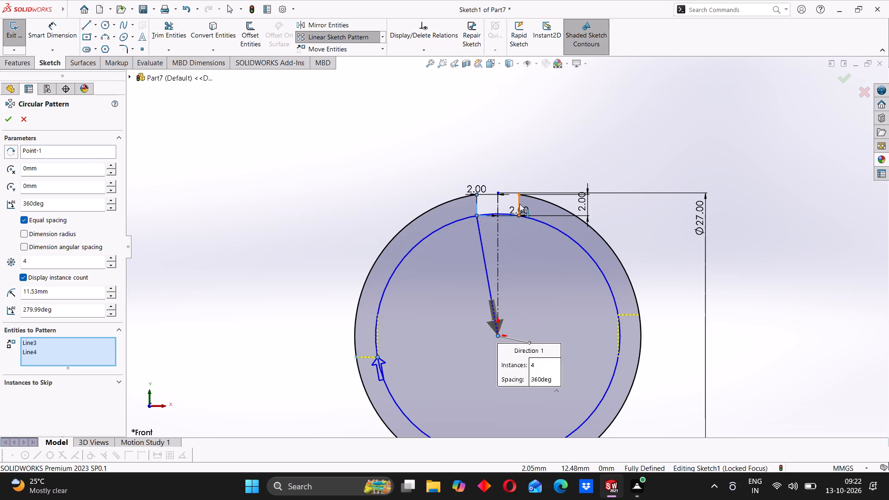
pyautogui.click(520, 204)
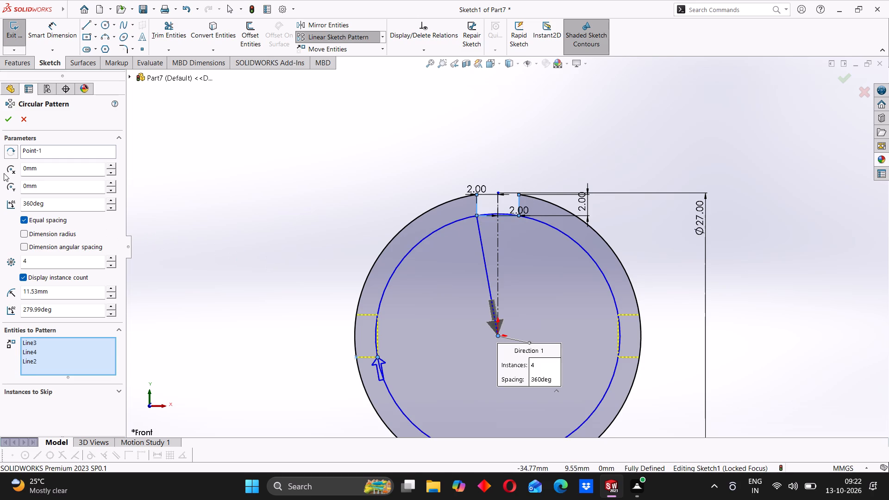
pyautogui.click(8, 116)
# Trim away the circle's arcs across the openings of the left, bottom and right notches.
pyautogui.scroll(3, 369, 255)
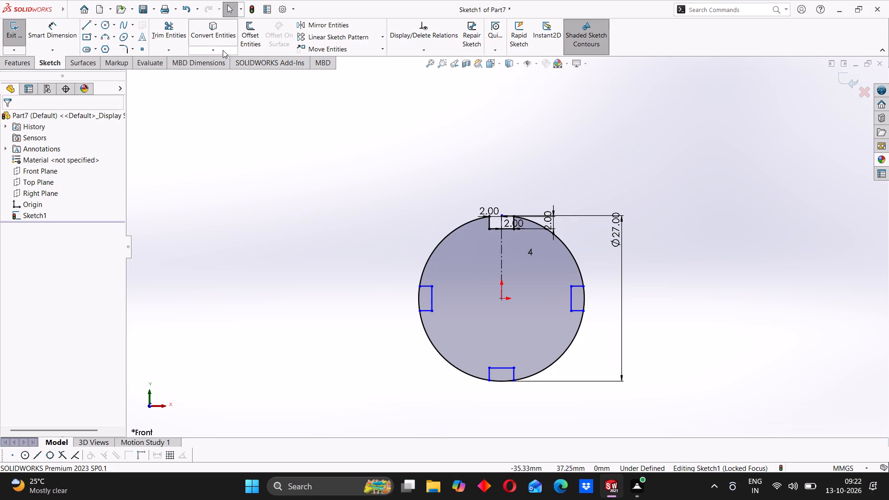
pyautogui.click(168, 37)
pyautogui.scroll(-3, 416, 296)
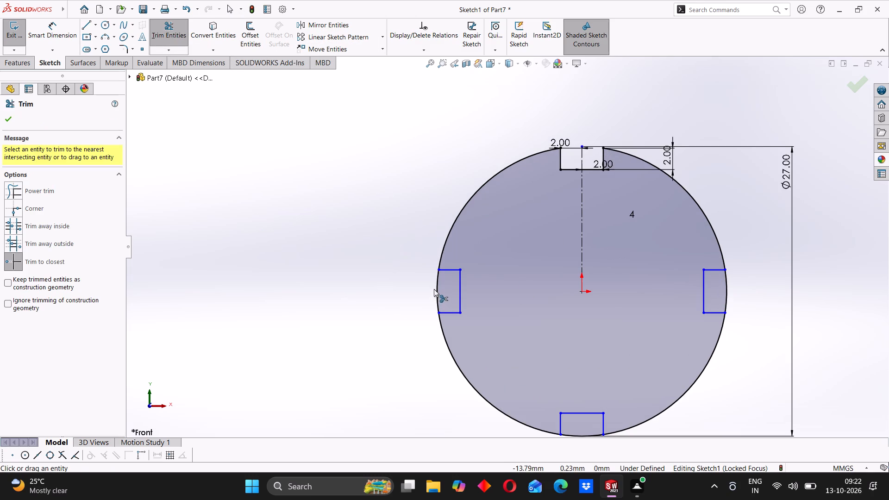
pyautogui.click(436, 288)
pyautogui.scroll(2, 530, 363)
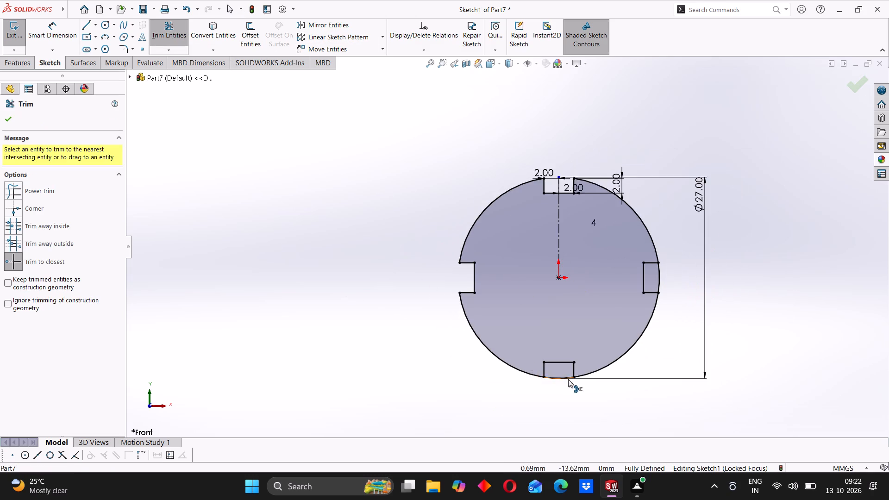
pyautogui.scroll(-3, 570, 379)
pyautogui.click(532, 350)
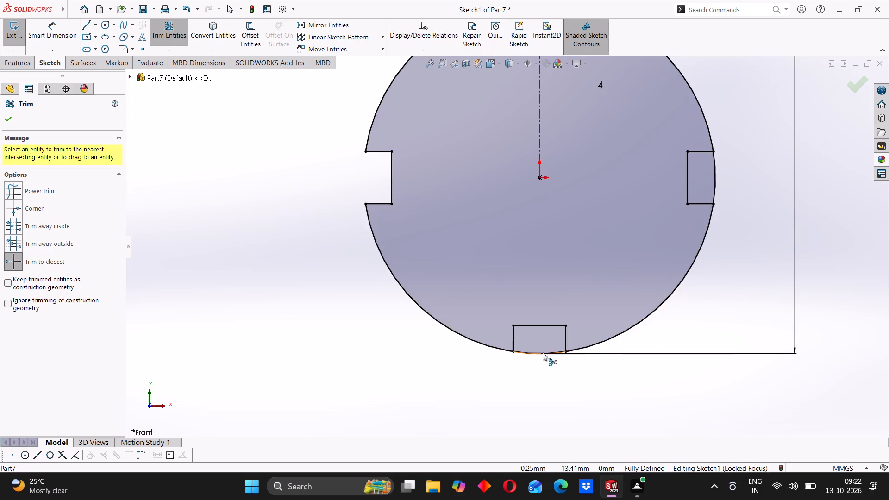
pyautogui.click(543, 352)
pyautogui.click(715, 175)
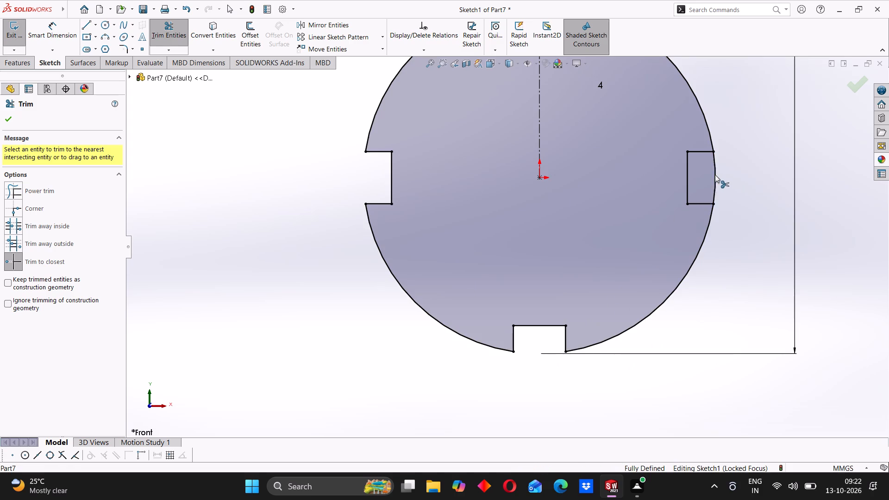
pyautogui.scroll(3, 476, 236)
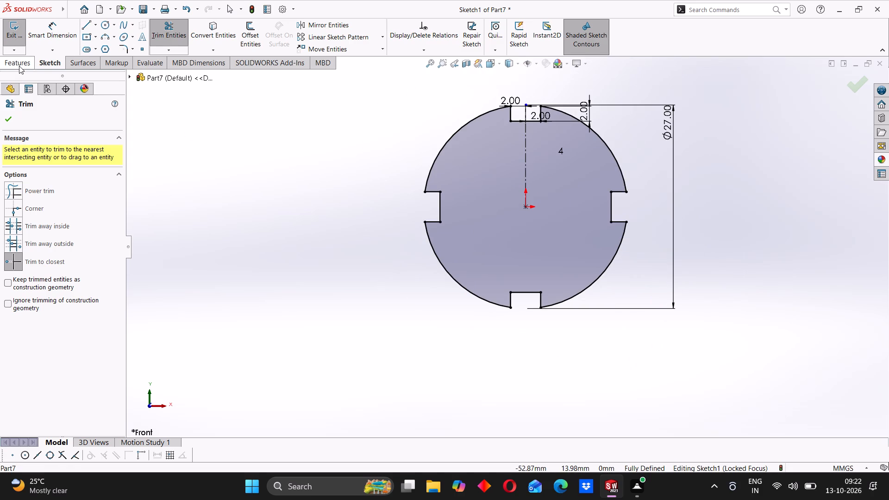
# Extrude the notched circular profile 7 mm with a Mid Plane end condition.
pyautogui.click(19, 66)
pyautogui.click(22, 40)
pyautogui.scroll(1, 559, 206)
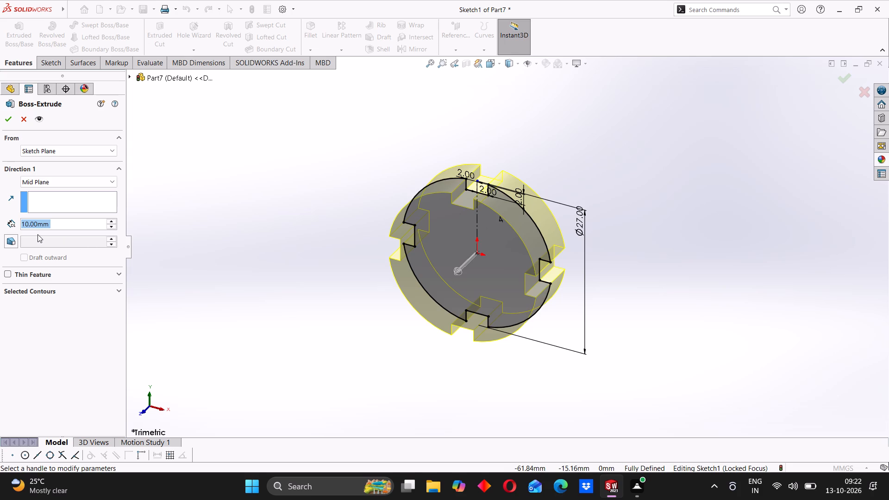
pyautogui.press('7')
pyautogui.press('Return')
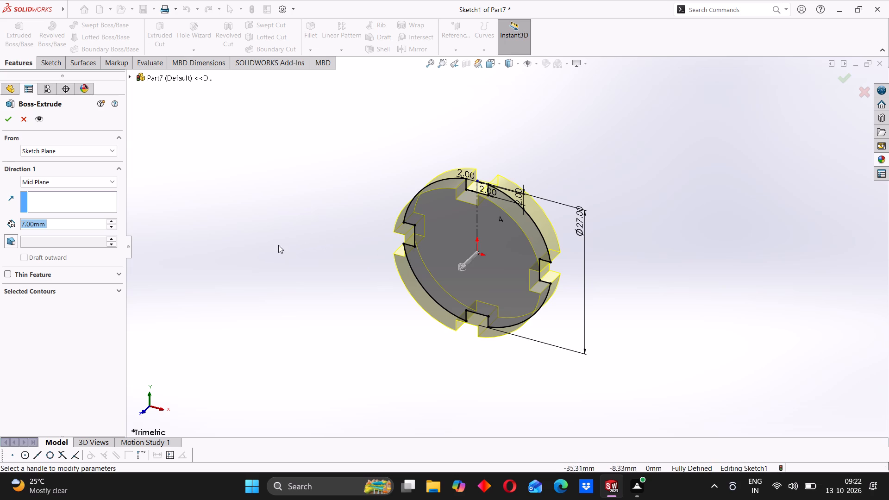
pyautogui.click(7, 124)
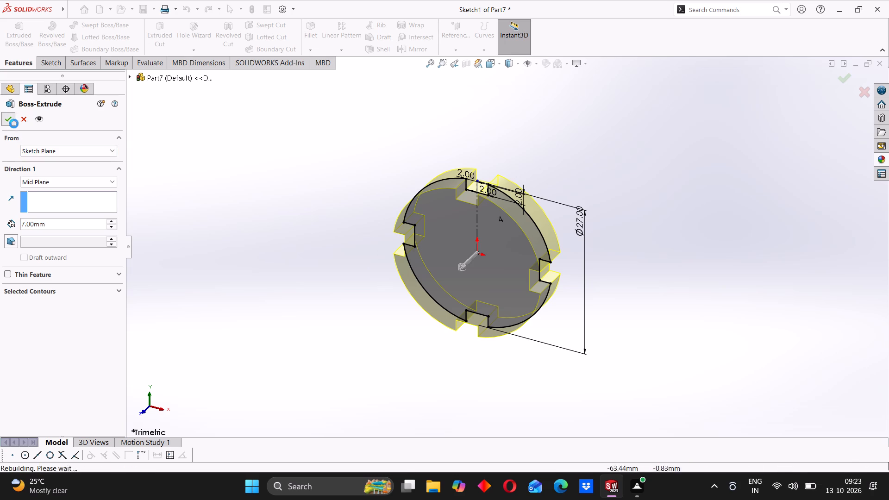
# Start a Hole Wizard feature on the notched disc using the straight tap hole type.
pyautogui.click(196, 31)
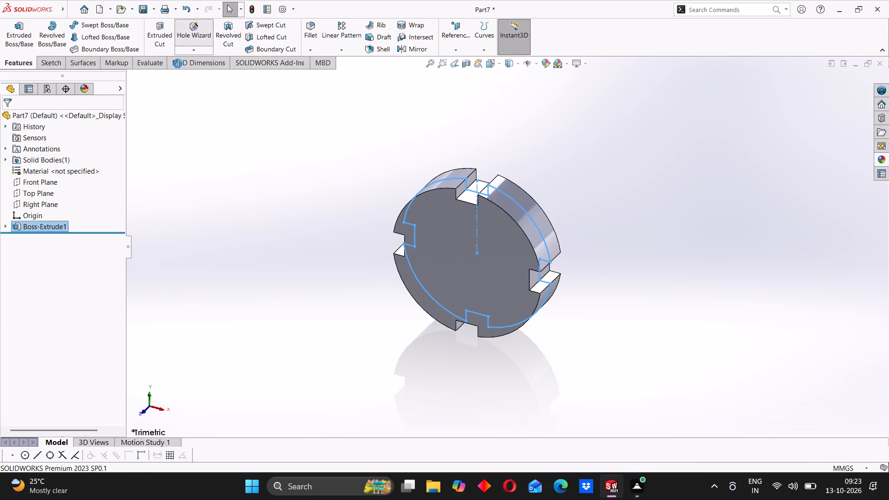
pyautogui.click(16, 250)
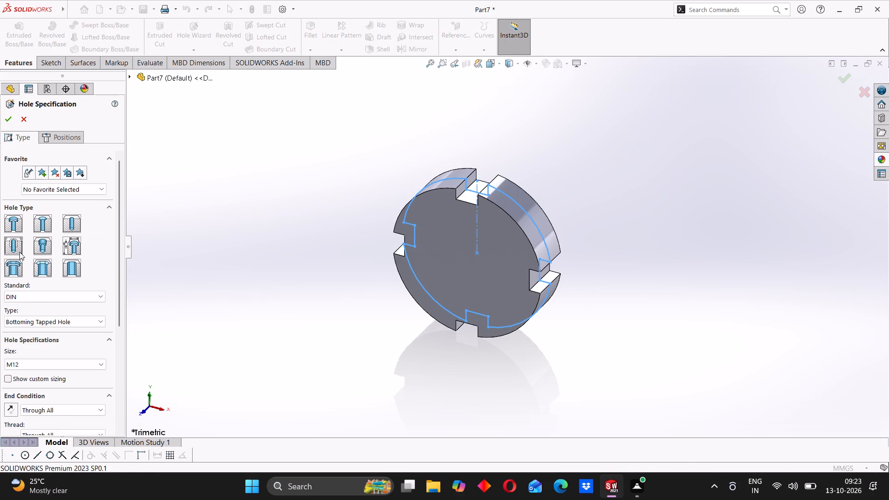
# Look through the available DIN Bottoming Tapped Hole sizes for a suitable thread.
pyautogui.click(70, 365)
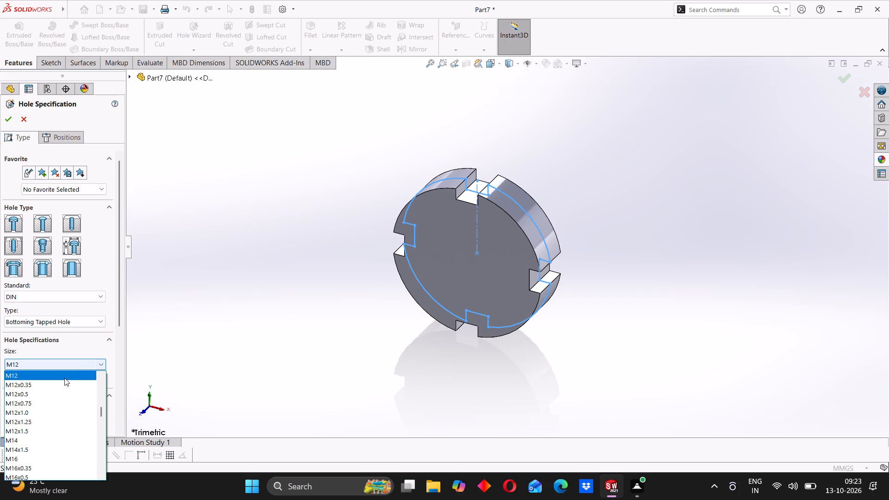
pyautogui.scroll(-1, 45, 419)
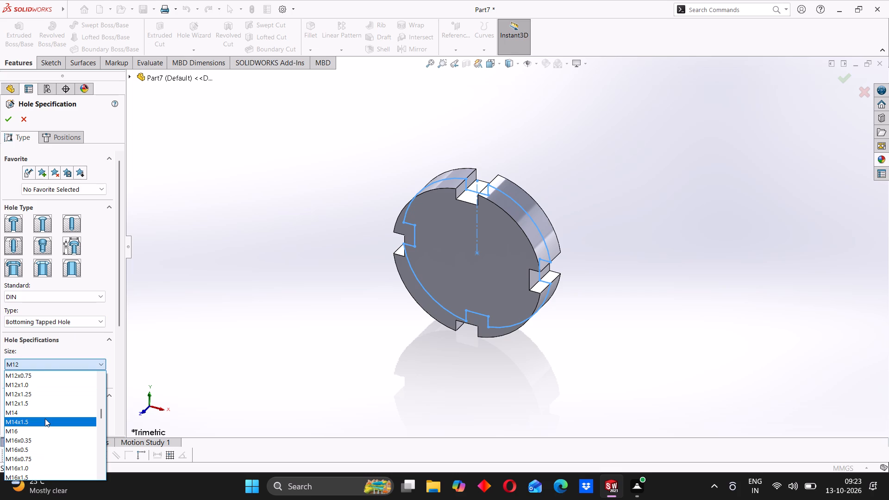
pyautogui.scroll(-2, 38, 418)
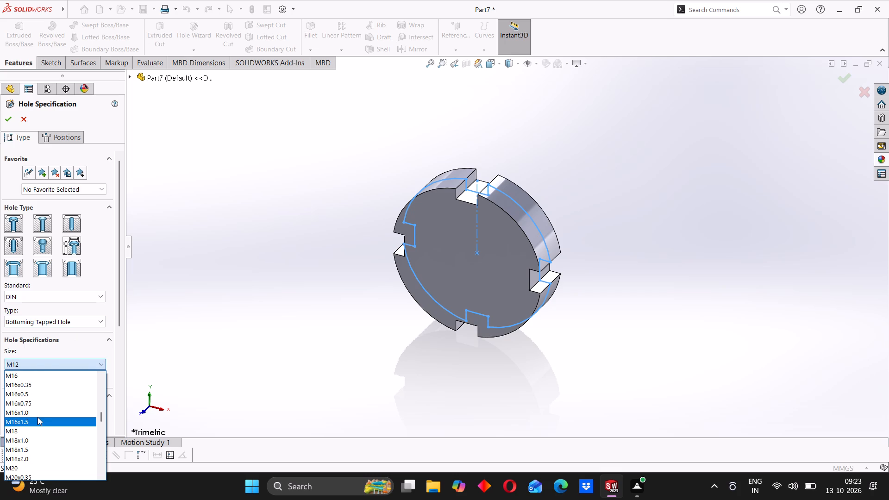
pyautogui.scroll(3, 34, 414)
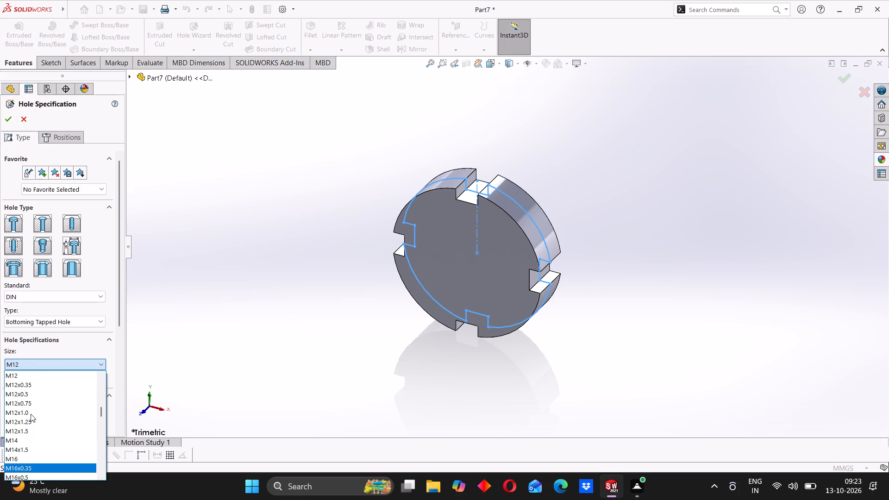
pyautogui.scroll(3, 31, 414)
pyautogui.scroll(-6, 31, 414)
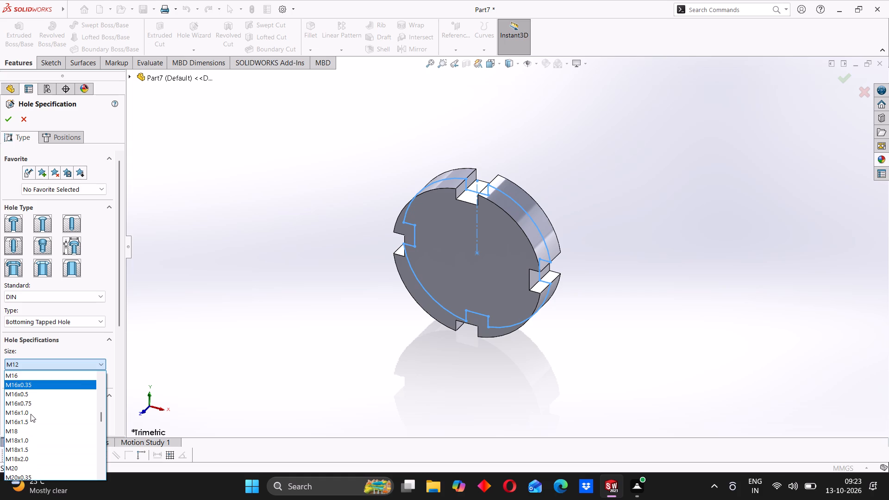
pyautogui.scroll(-3, 31, 414)
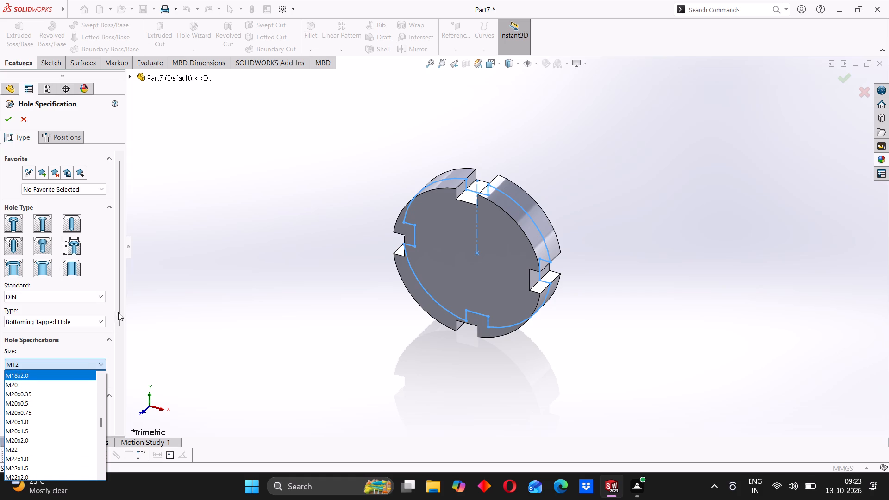
pyautogui.moveTo(119, 310); pyautogui.dragTo(115, 341)
pyautogui.moveTo(118, 325); pyautogui.dragTo(120, 368)
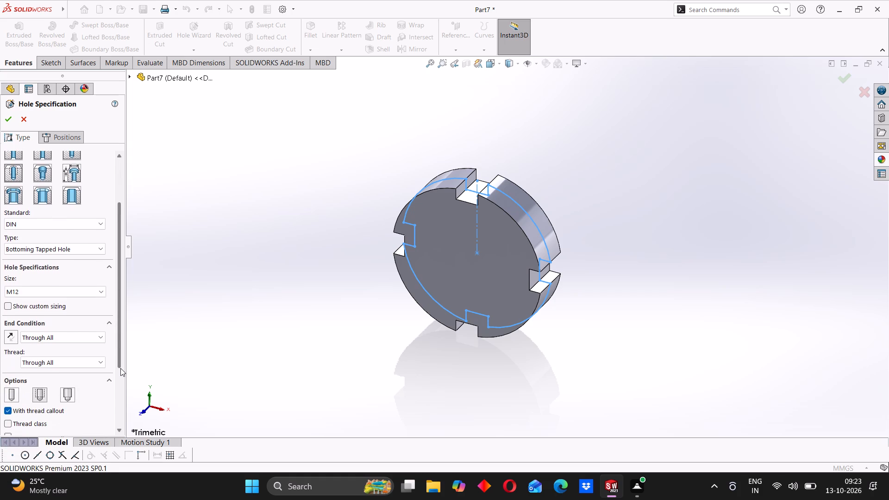
pyautogui.moveTo(120, 368); pyautogui.dragTo(119, 374)
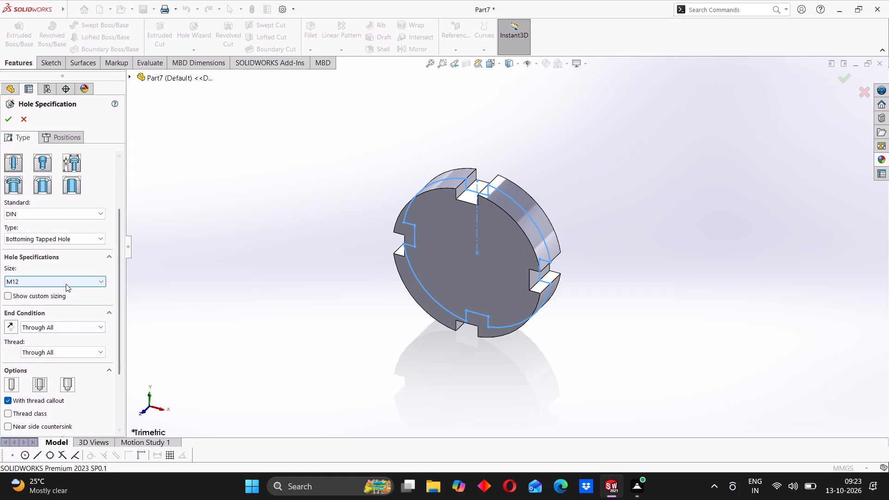
pyautogui.click(66, 284)
pyautogui.scroll(6, 24, 342)
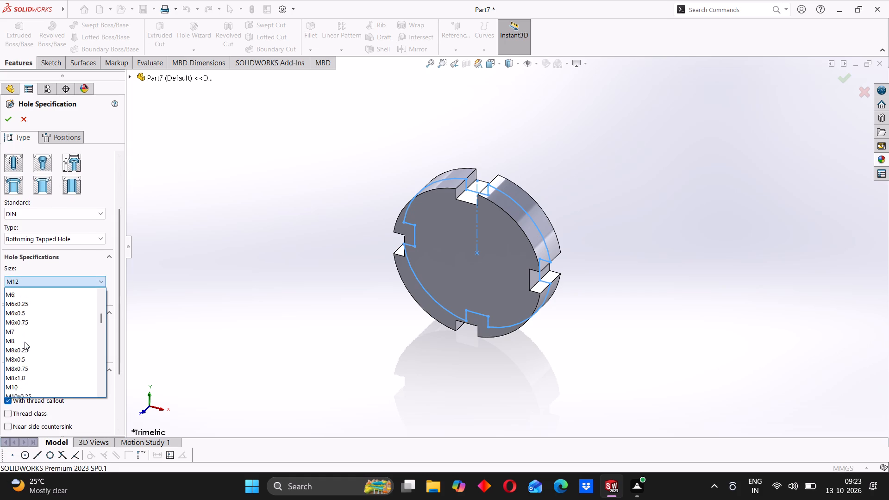
pyautogui.scroll(8, 25, 342)
pyautogui.scroll(-15, 19, 336)
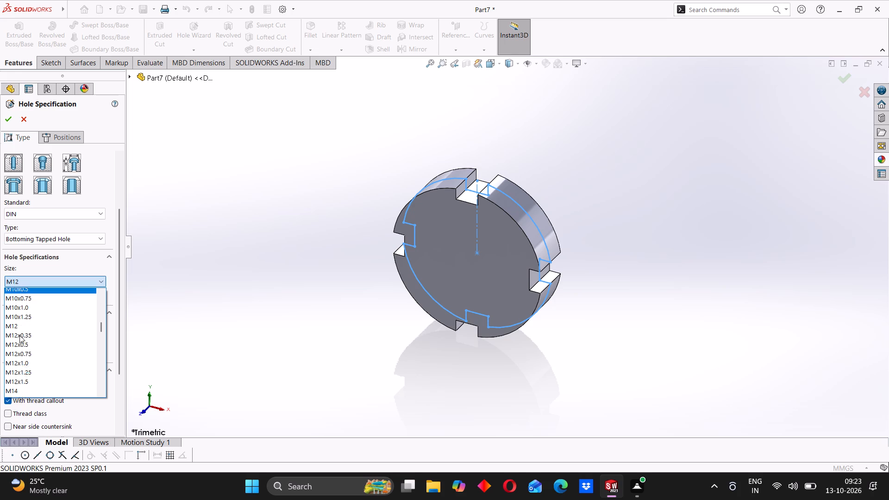
pyautogui.scroll(-6, 19, 335)
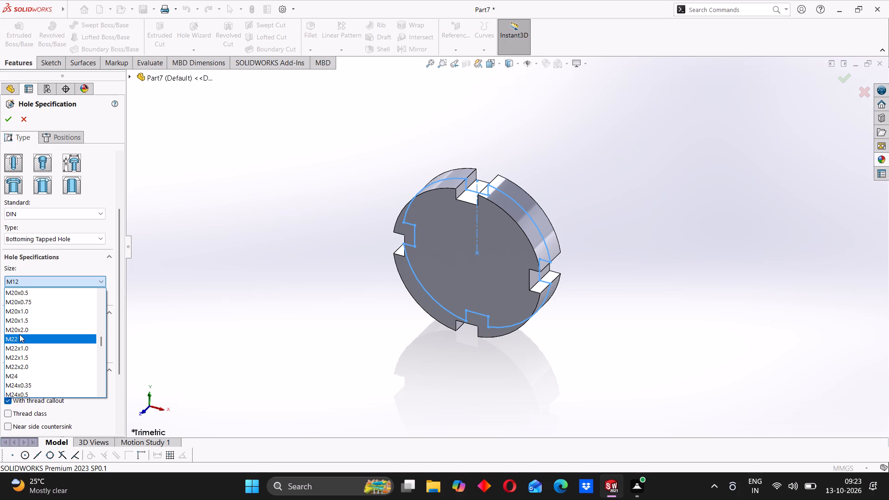
pyautogui.scroll(-6, 19, 334)
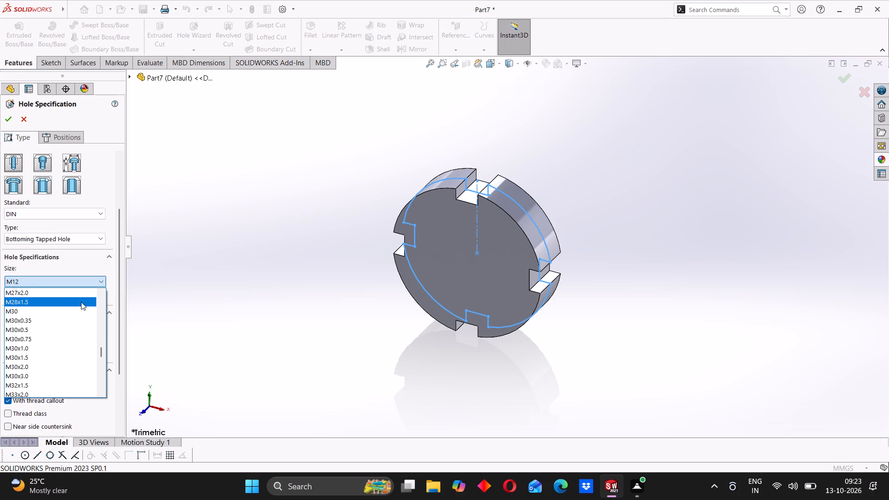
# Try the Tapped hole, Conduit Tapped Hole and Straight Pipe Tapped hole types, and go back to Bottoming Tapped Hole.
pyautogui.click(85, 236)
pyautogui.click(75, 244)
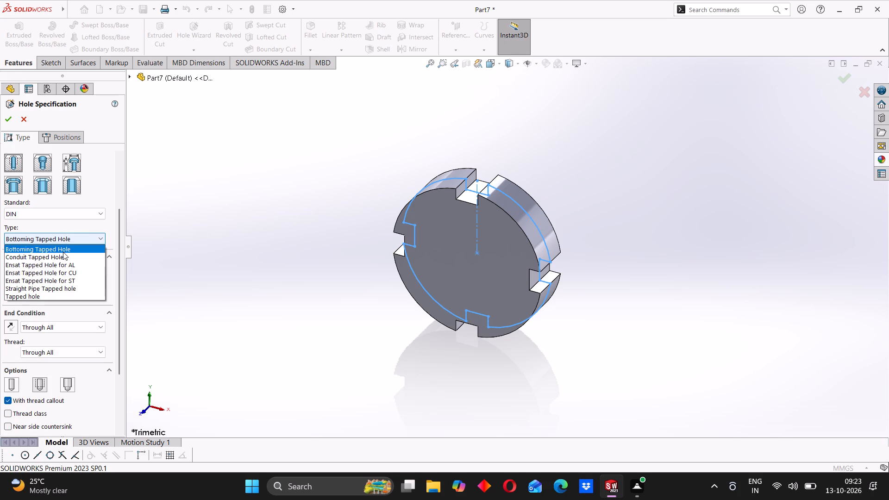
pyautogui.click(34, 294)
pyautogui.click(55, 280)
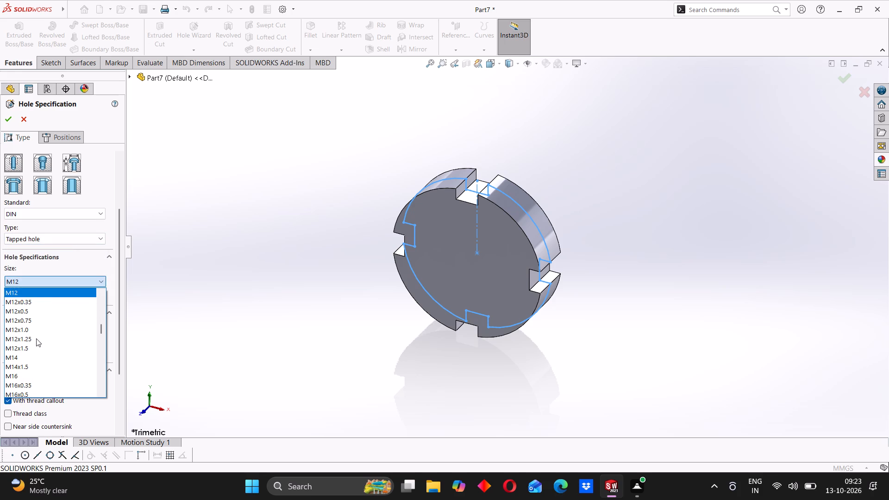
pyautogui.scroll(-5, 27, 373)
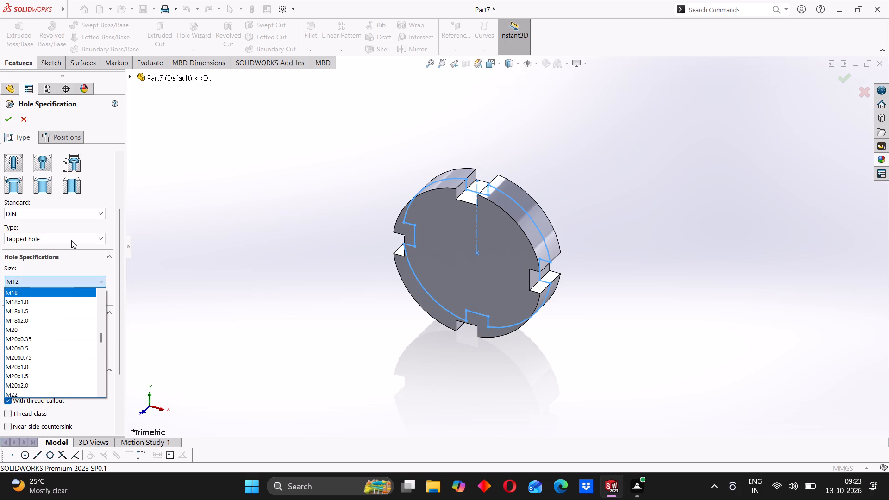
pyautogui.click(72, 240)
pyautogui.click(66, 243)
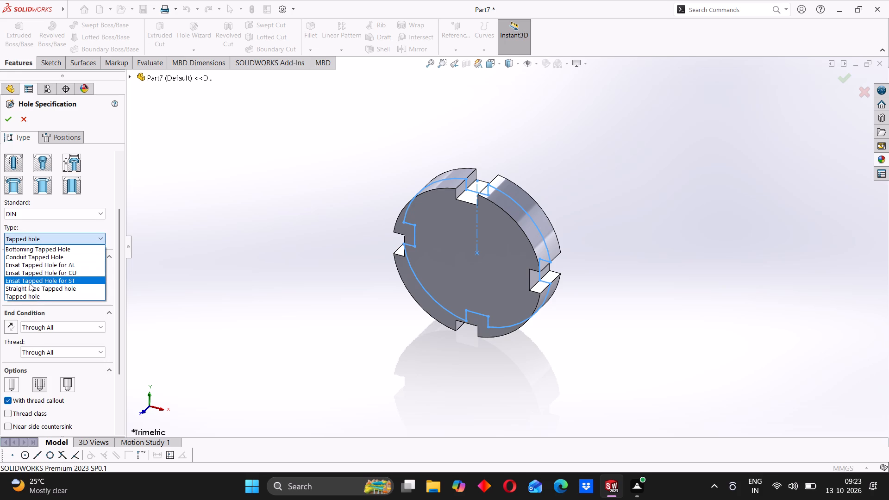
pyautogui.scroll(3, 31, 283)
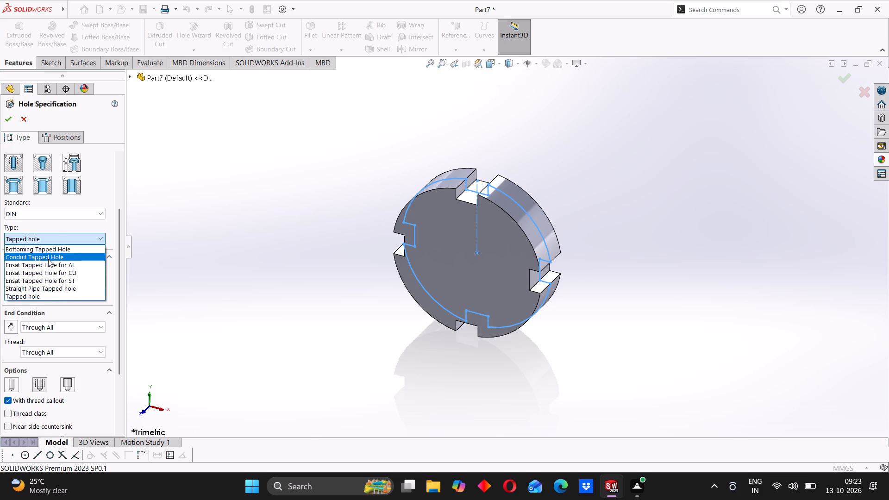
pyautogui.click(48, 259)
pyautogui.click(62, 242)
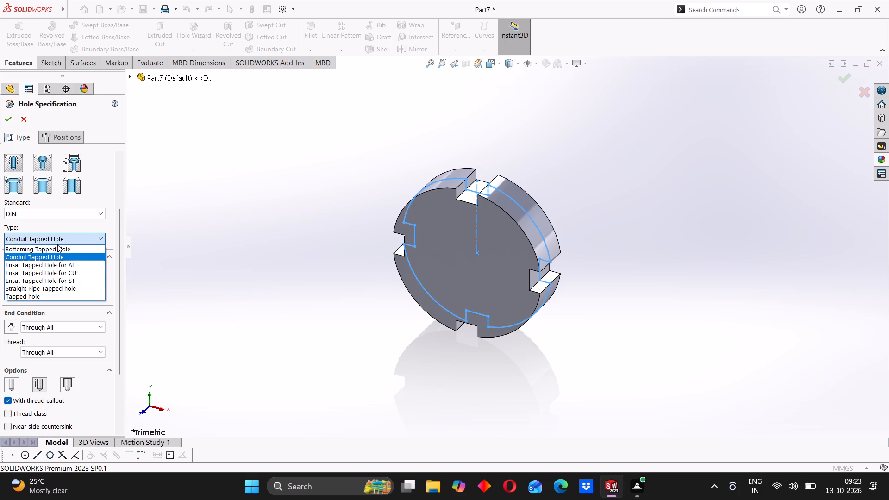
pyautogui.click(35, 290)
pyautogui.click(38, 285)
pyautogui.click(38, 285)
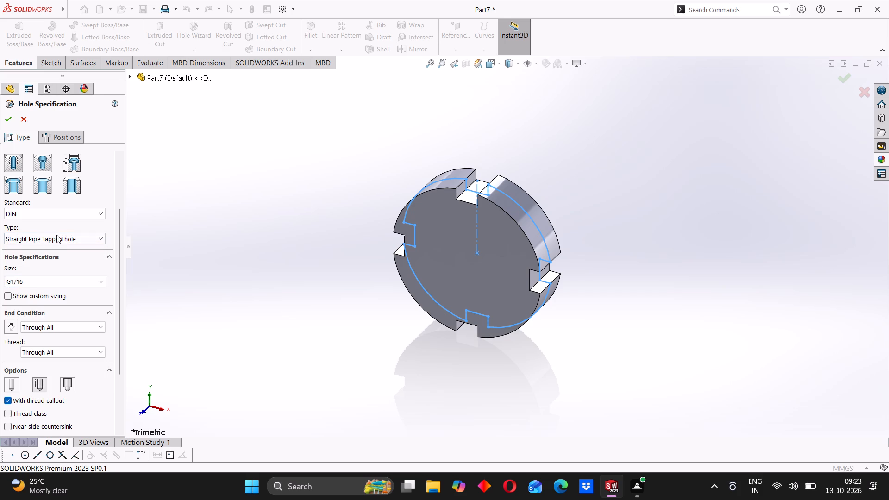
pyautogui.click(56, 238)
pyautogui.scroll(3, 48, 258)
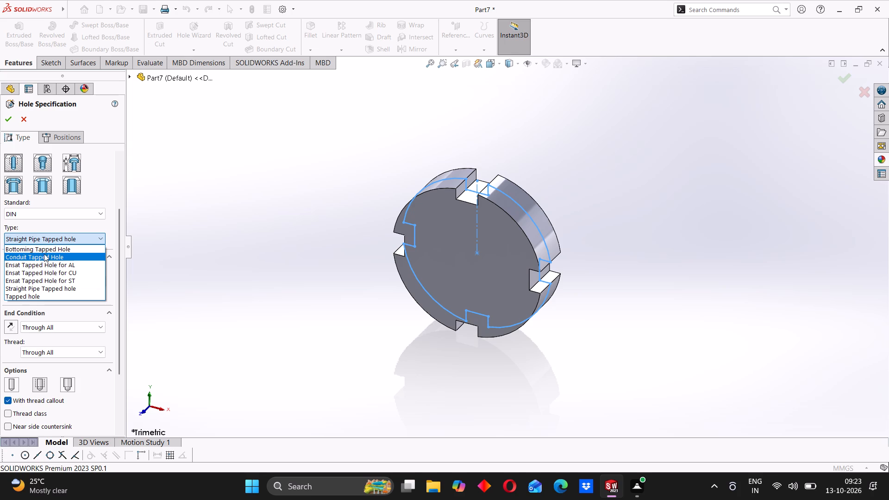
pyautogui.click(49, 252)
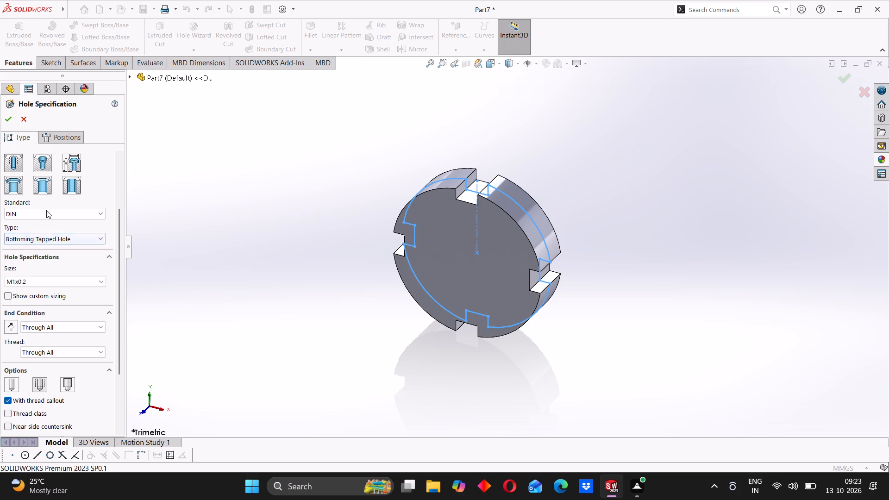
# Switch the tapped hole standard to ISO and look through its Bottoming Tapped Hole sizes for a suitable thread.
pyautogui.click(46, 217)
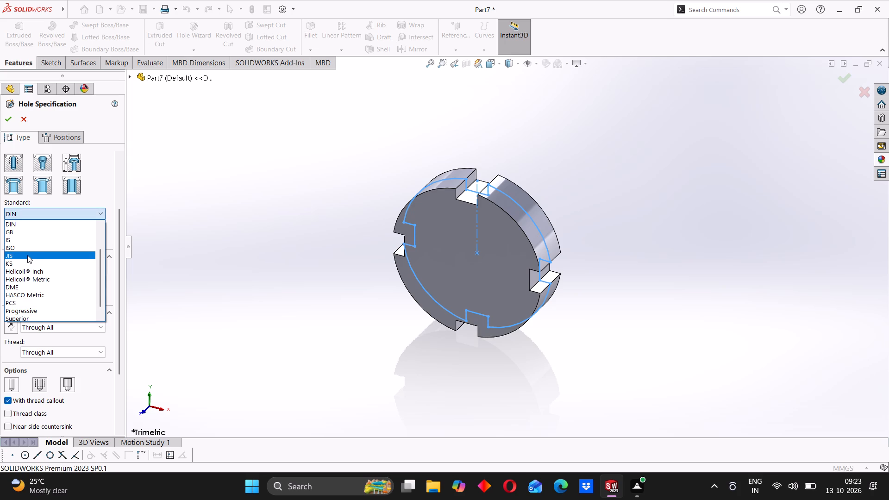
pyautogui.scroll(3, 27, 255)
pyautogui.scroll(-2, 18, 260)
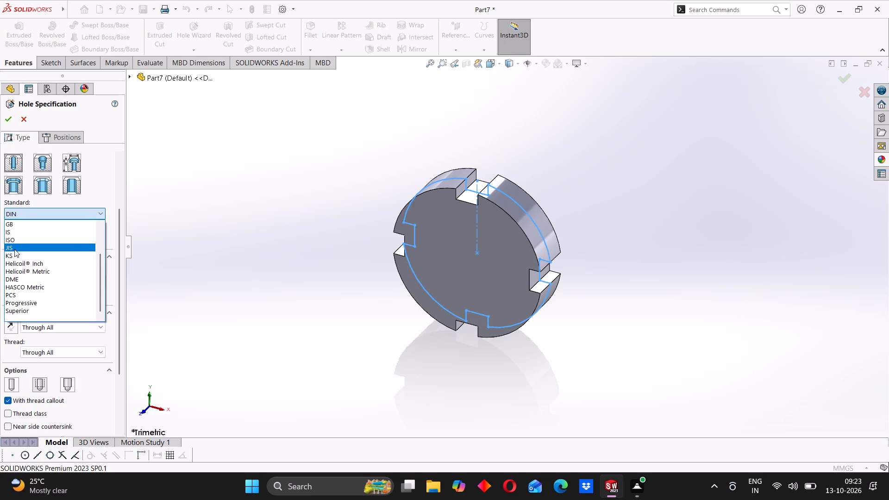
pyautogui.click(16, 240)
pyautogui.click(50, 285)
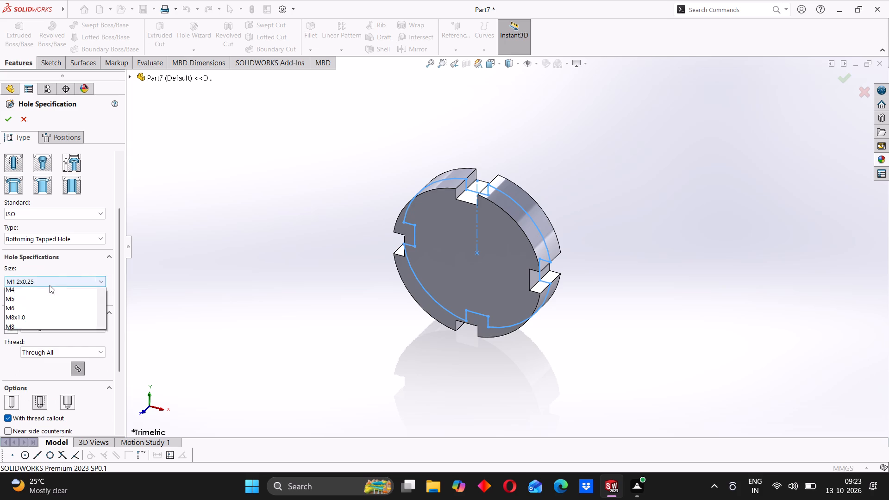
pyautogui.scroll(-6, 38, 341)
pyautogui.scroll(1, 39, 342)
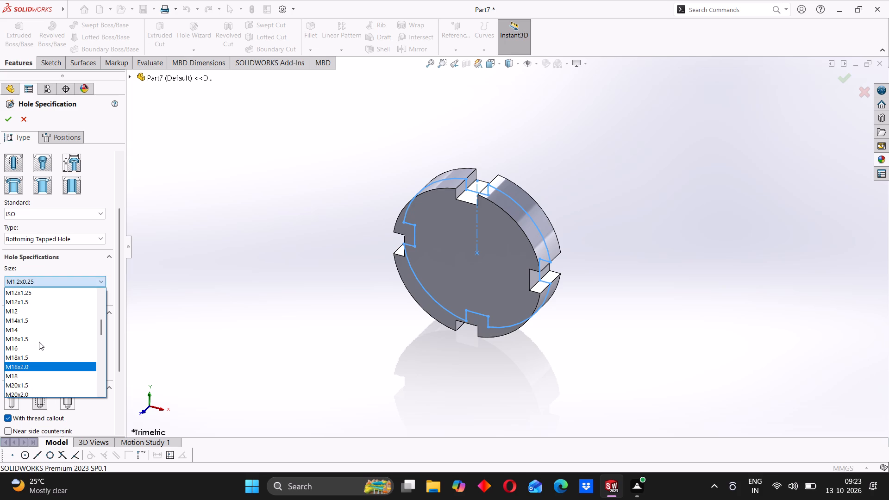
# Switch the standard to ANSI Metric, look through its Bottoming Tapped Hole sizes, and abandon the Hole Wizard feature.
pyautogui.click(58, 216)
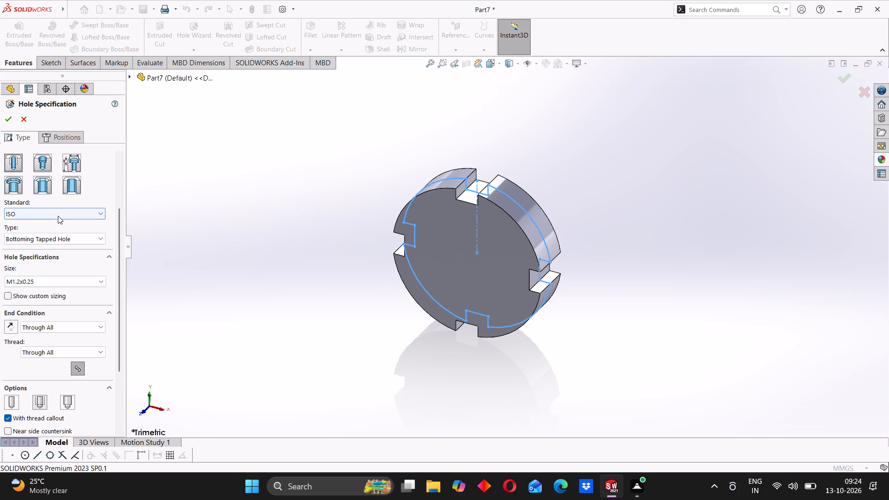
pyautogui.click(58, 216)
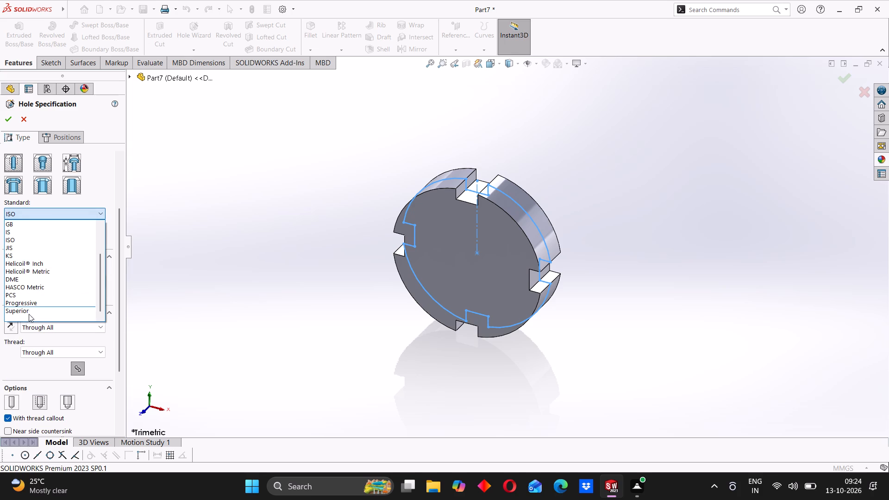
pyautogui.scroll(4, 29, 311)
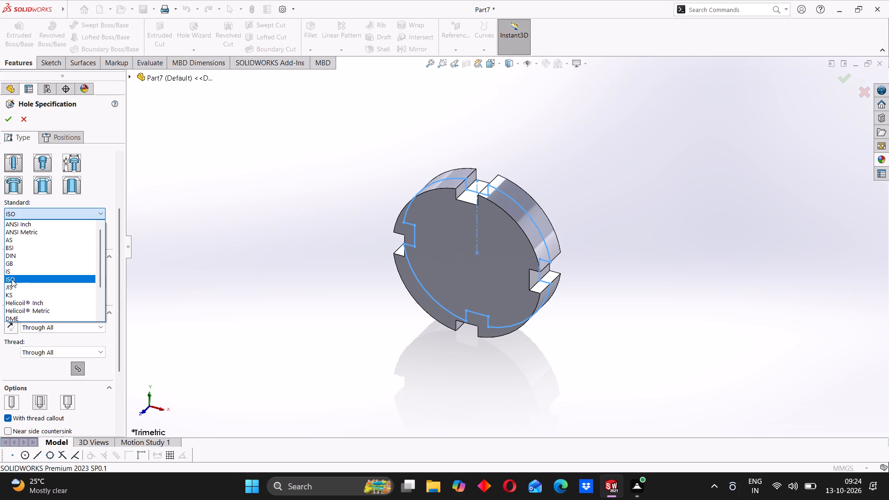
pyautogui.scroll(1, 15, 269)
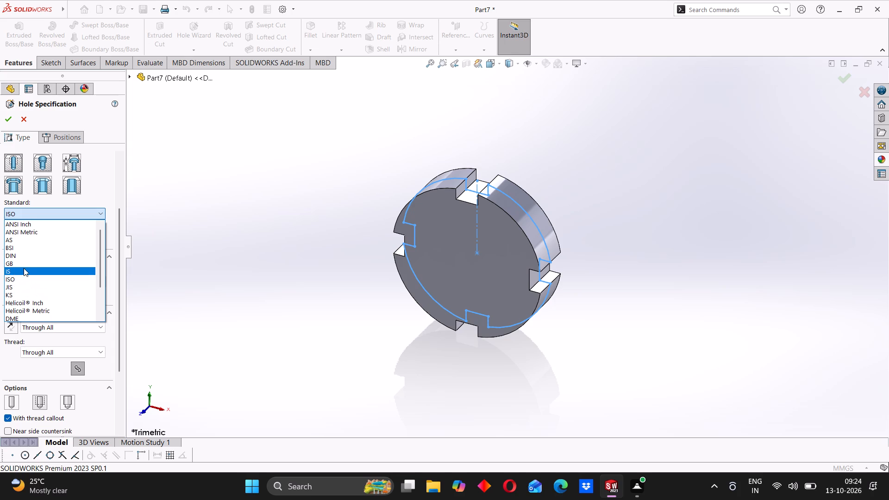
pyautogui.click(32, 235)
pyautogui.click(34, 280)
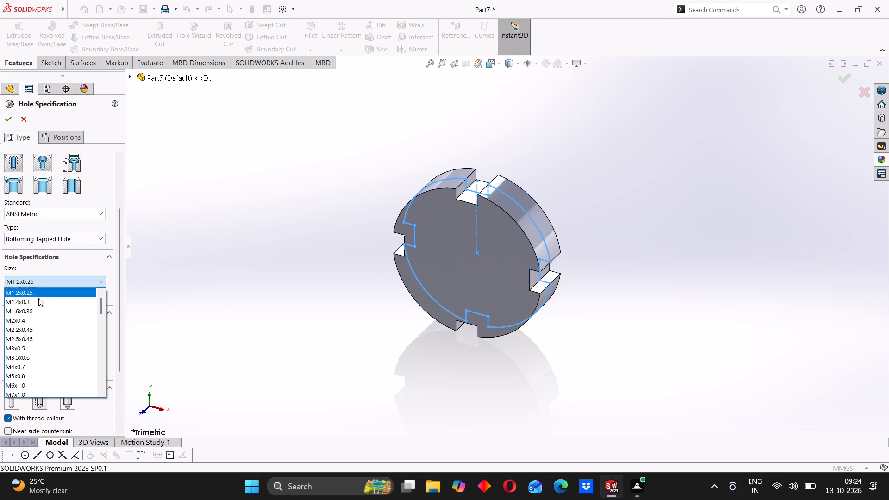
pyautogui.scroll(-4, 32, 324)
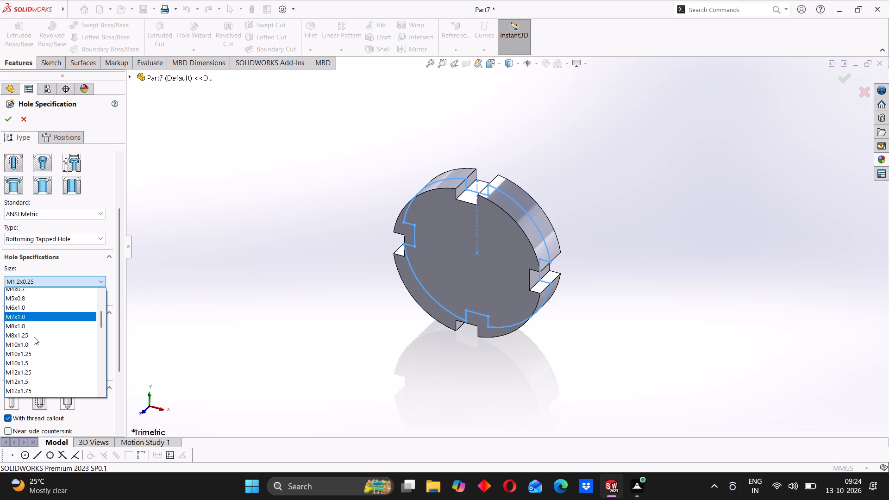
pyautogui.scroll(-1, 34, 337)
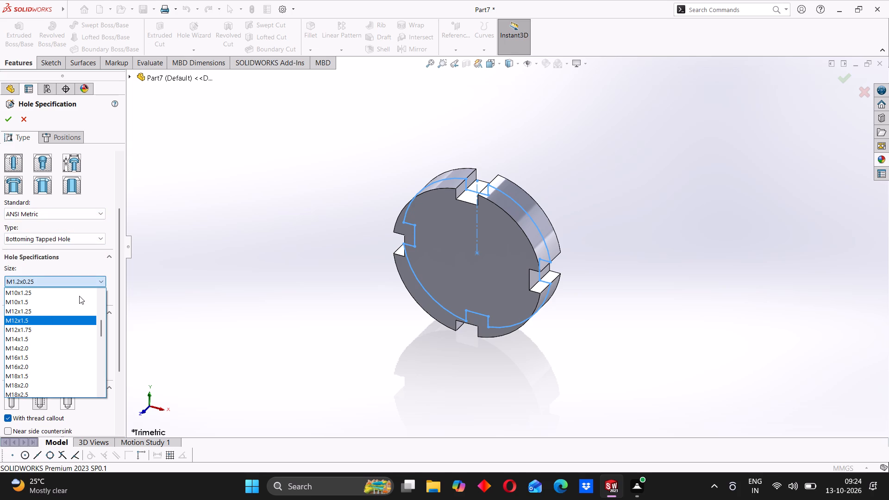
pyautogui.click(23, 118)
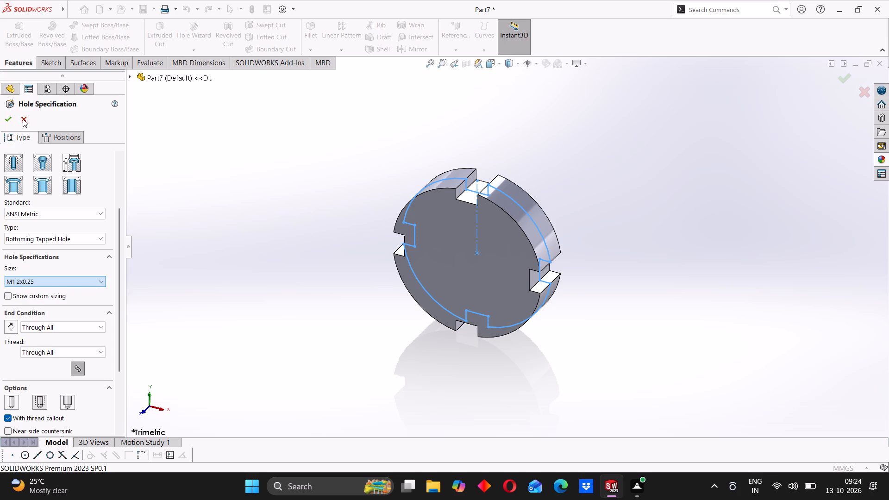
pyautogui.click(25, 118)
# Sketch a circle centred on the origin on the notched disc's front face and dimension its diameter to 15 mm.
pyautogui.click(472, 251)
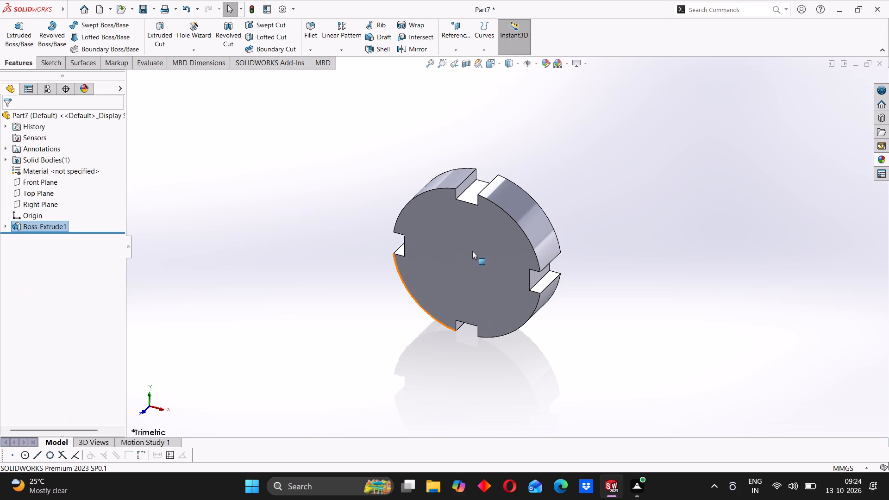
pyautogui.click(514, 224)
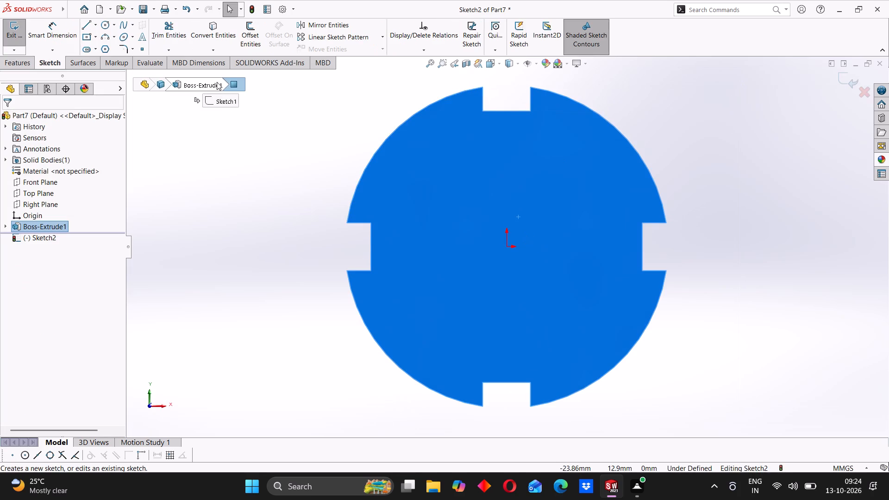
pyautogui.click(99, 28)
pyautogui.click(104, 27)
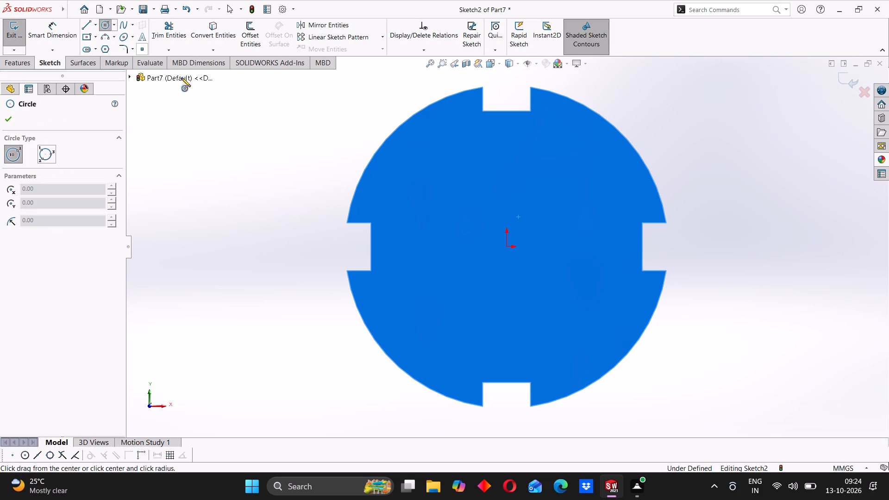
pyautogui.click(506, 246)
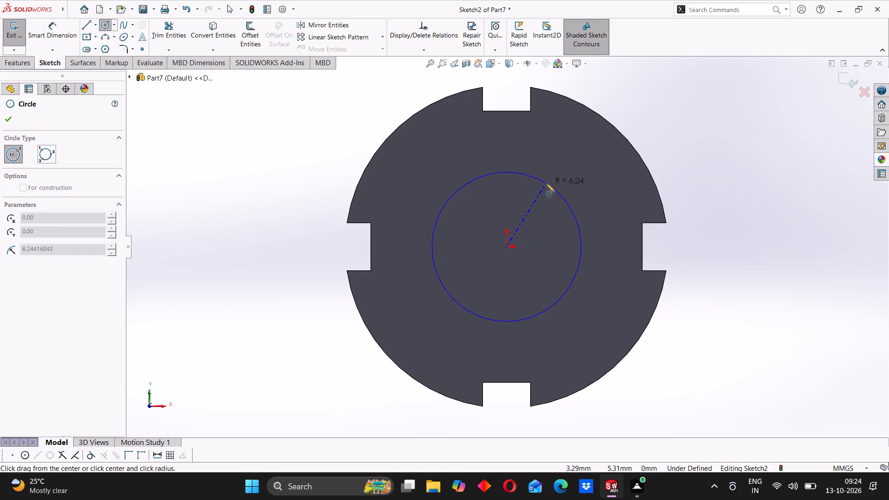
pyautogui.click(546, 183)
pyautogui.click(41, 37)
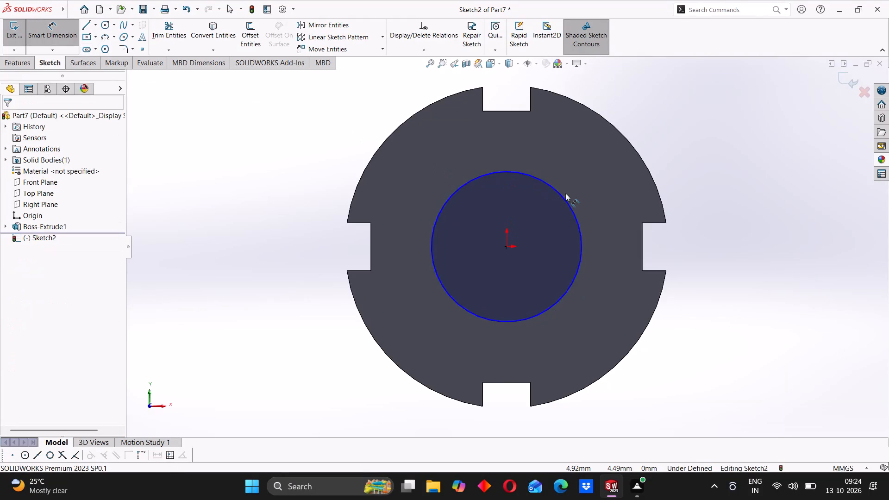
pyautogui.click(565, 199)
pyautogui.click(710, 191)
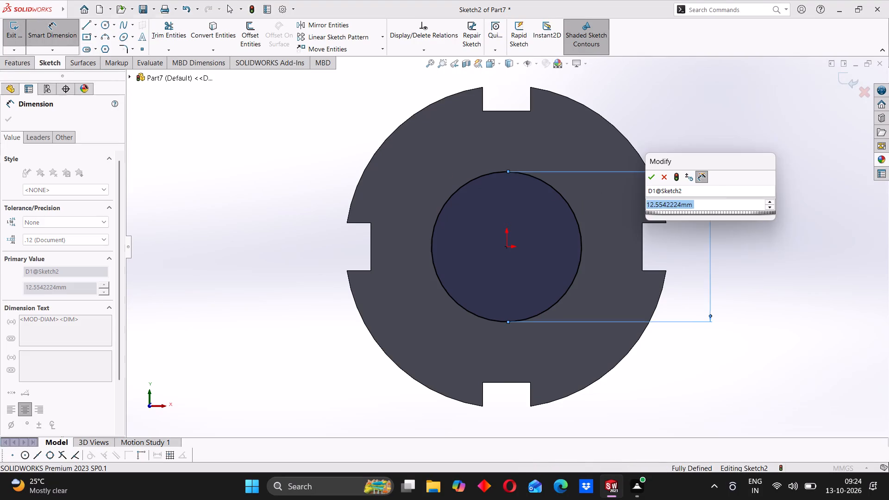
pyautogui.write('15')
pyautogui.press('Return')
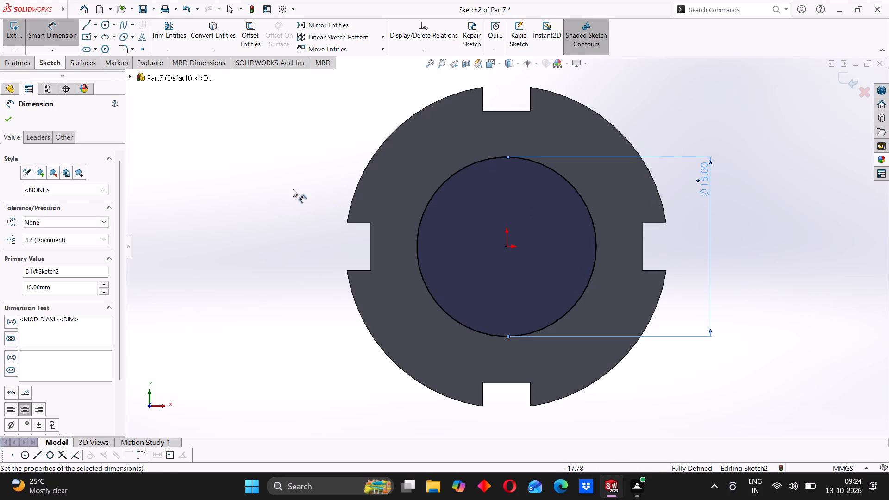
pyautogui.click(290, 188)
# Extrude-cut the 15 mm circle through the disc with a Through All - Both end condition.
pyautogui.click(10, 61)
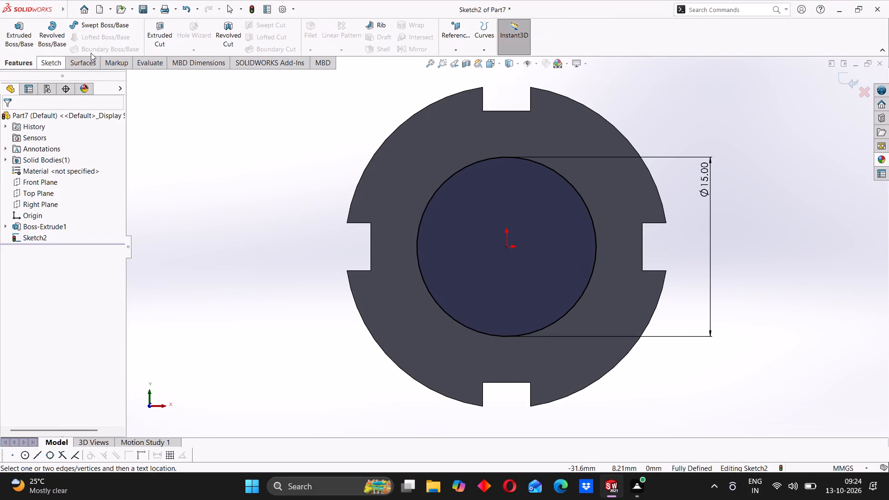
pyautogui.click(163, 29)
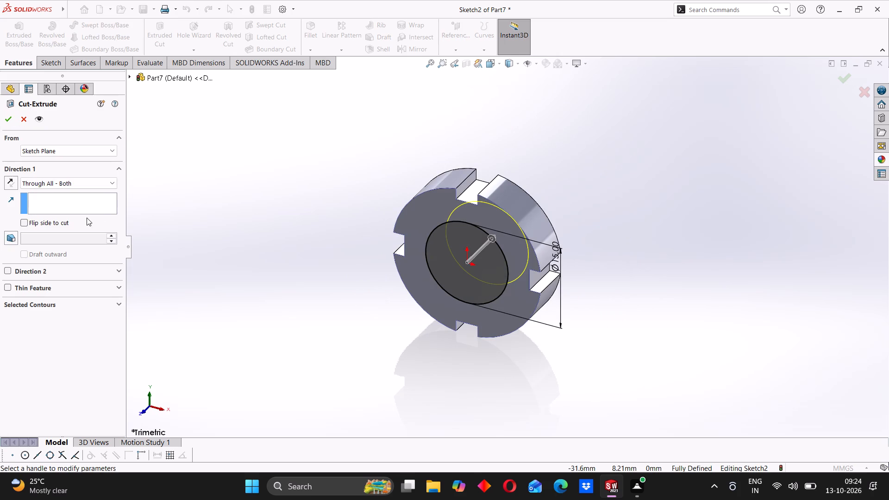
pyautogui.click(7, 119)
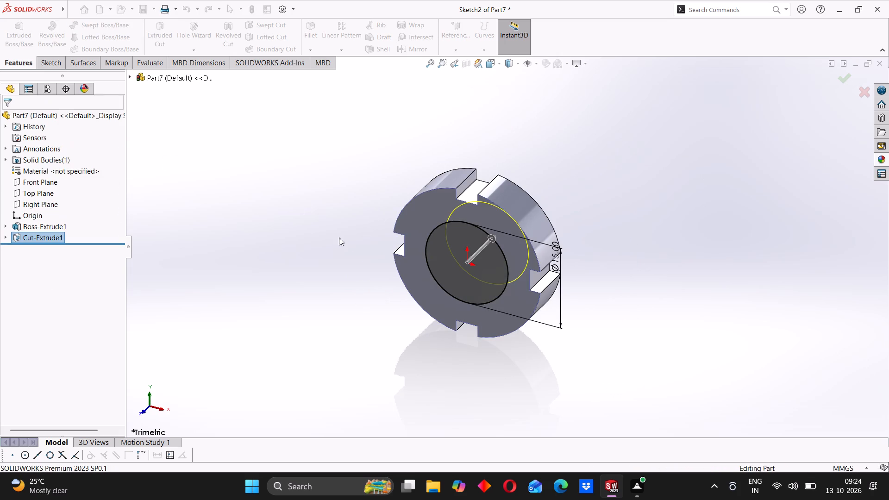
pyautogui.moveTo(376, 296); pyautogui.dragTo(378, 259, button='middle')
pyautogui.click(324, 233)
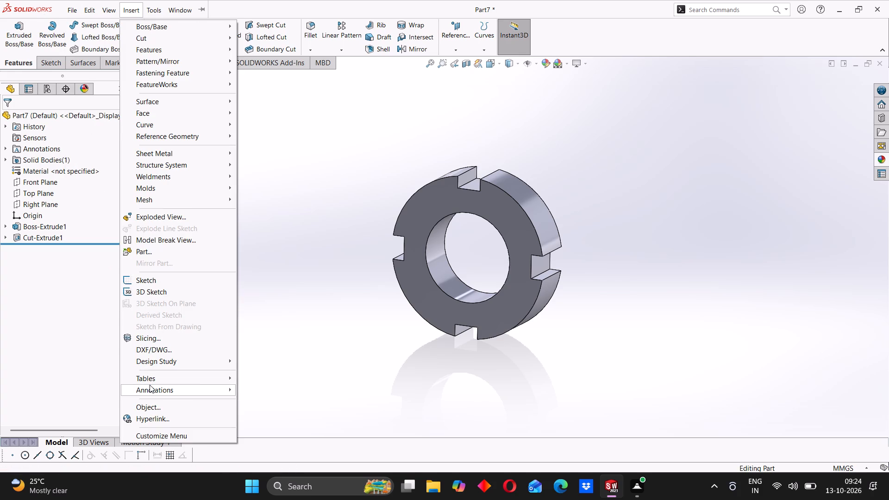
# Start a Cosmetic Thread on the notched ring and look through the DIN Machine Threads sizes.
pyautogui.click(266, 344)
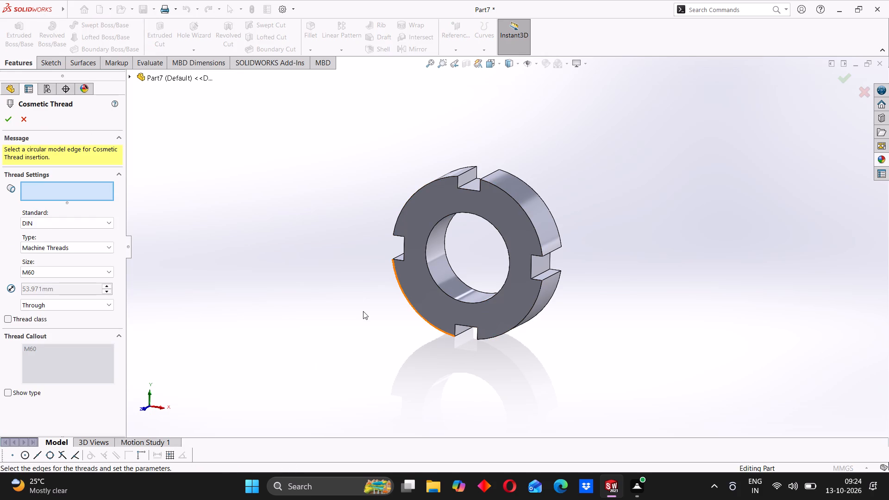
pyautogui.click(76, 268)
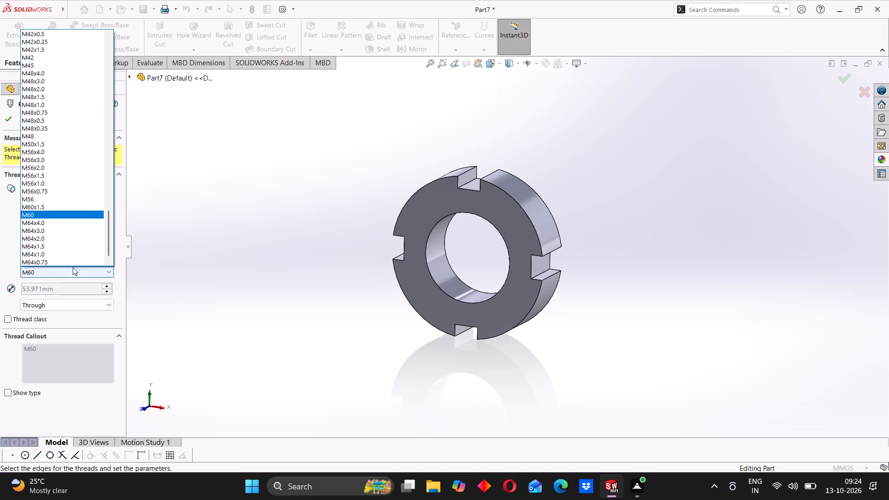
pyautogui.scroll(7, 53, 187)
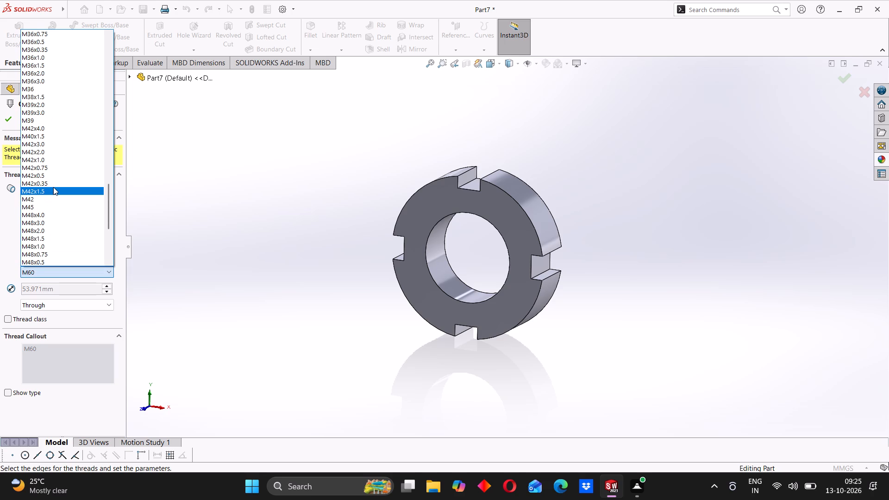
pyautogui.scroll(15, 53, 187)
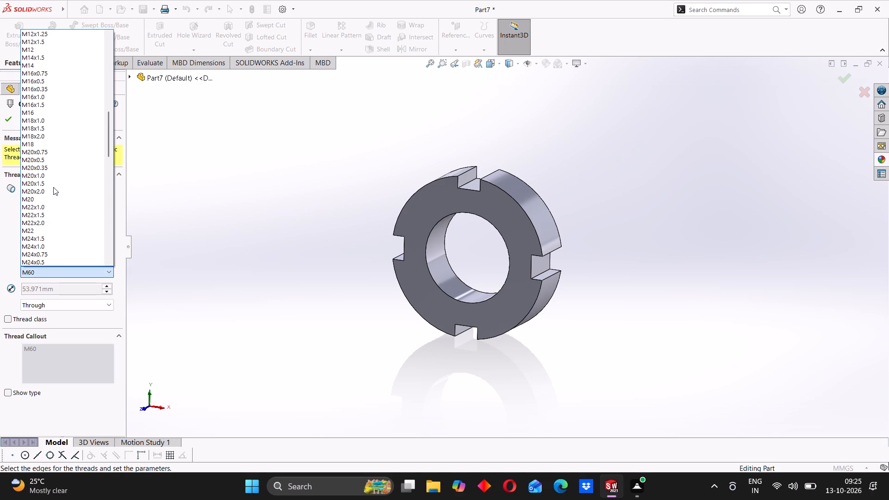
pyautogui.scroll(3, 53, 187)
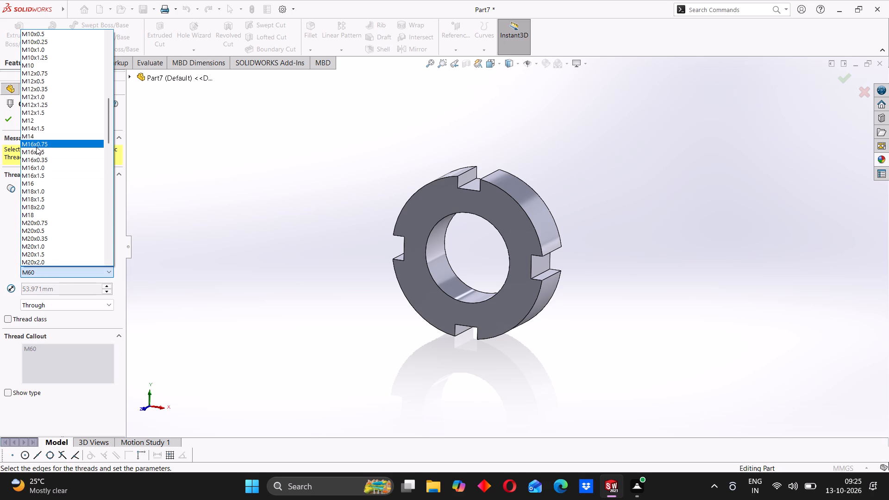
pyautogui.click(170, 206)
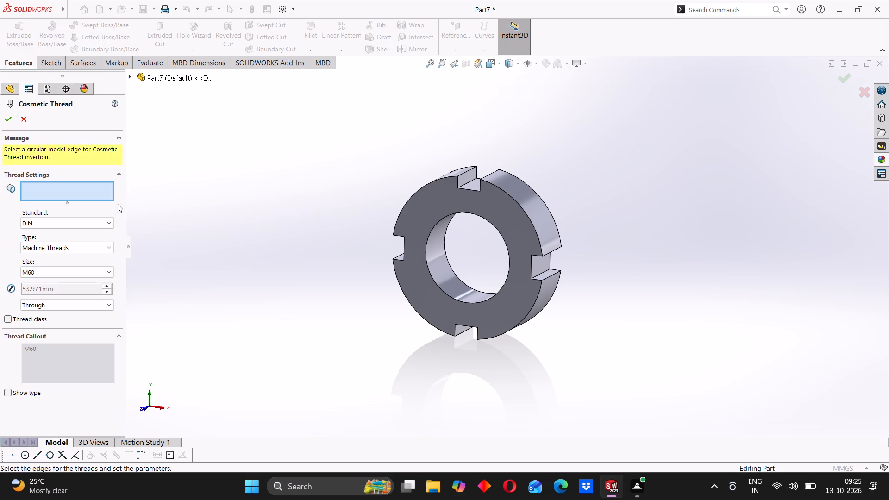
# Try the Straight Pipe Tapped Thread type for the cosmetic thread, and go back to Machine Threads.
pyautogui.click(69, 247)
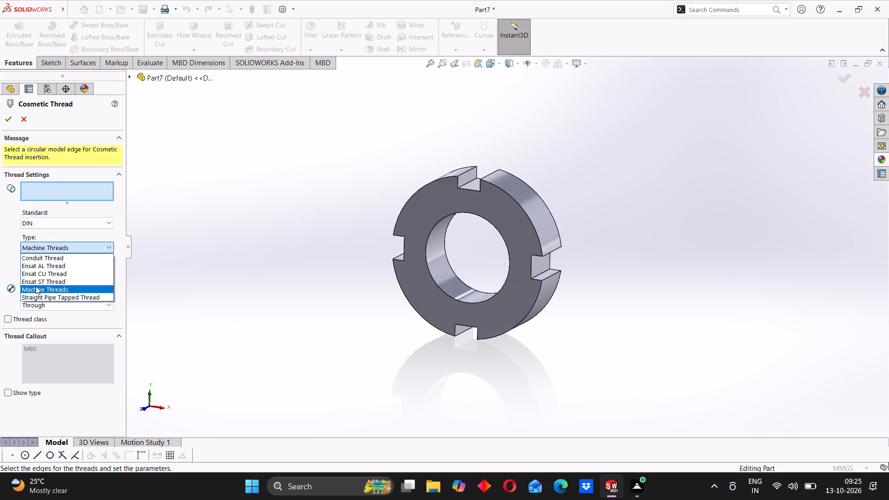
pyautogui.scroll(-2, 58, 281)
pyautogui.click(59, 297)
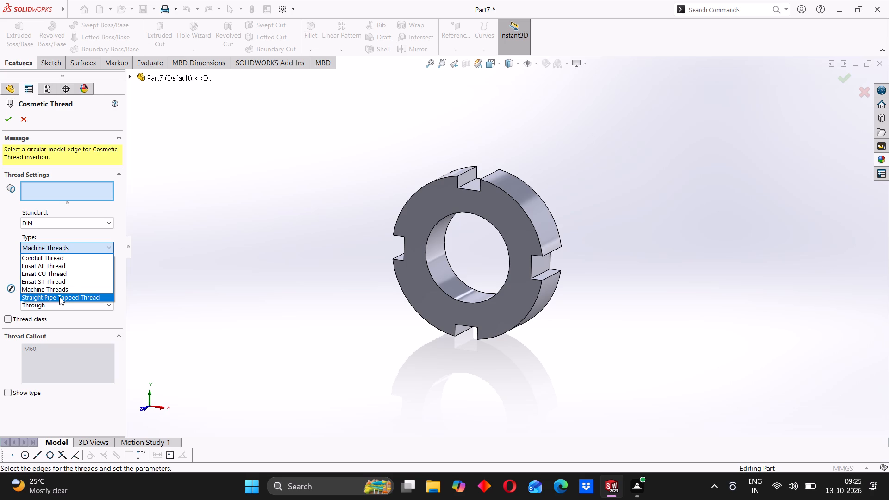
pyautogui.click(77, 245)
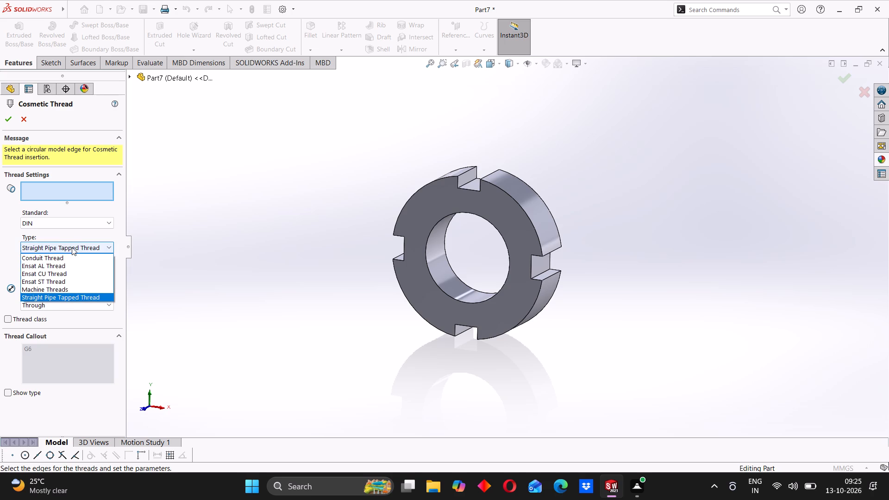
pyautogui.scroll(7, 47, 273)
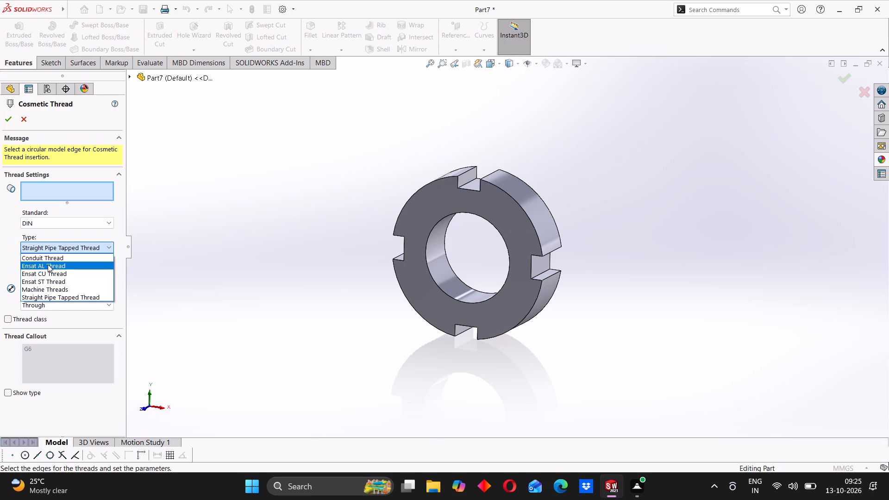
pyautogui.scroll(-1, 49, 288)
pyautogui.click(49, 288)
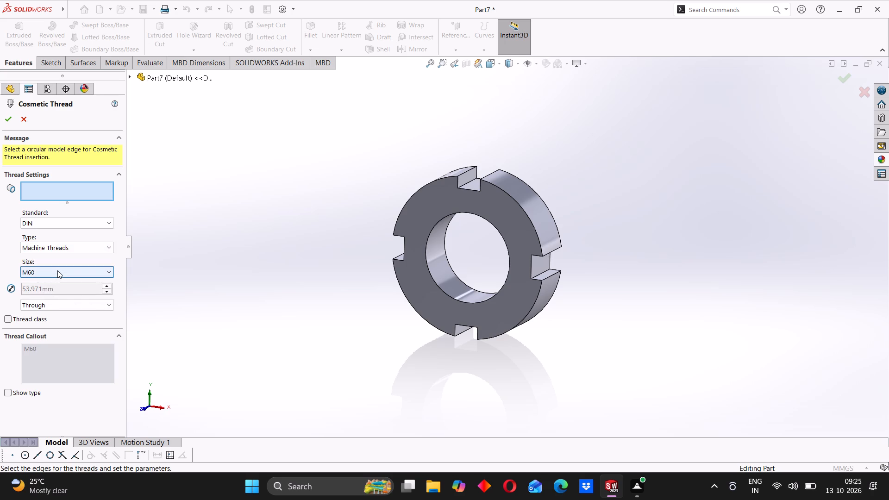
# Add a through cosmetic thread to both circular edges of the 15 mm hole, using DIN Machine Threads size M18x1.5.
pyautogui.click(57, 270)
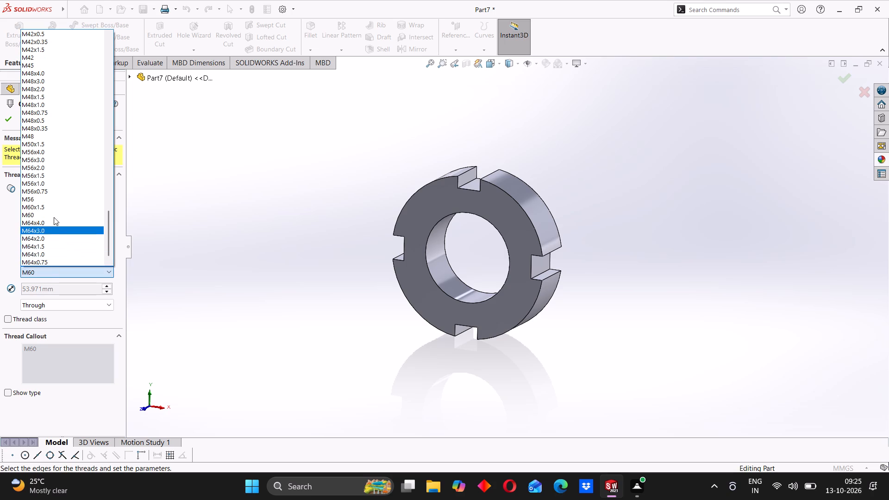
pyautogui.scroll(4, 41, 172)
pyautogui.click(129, 172)
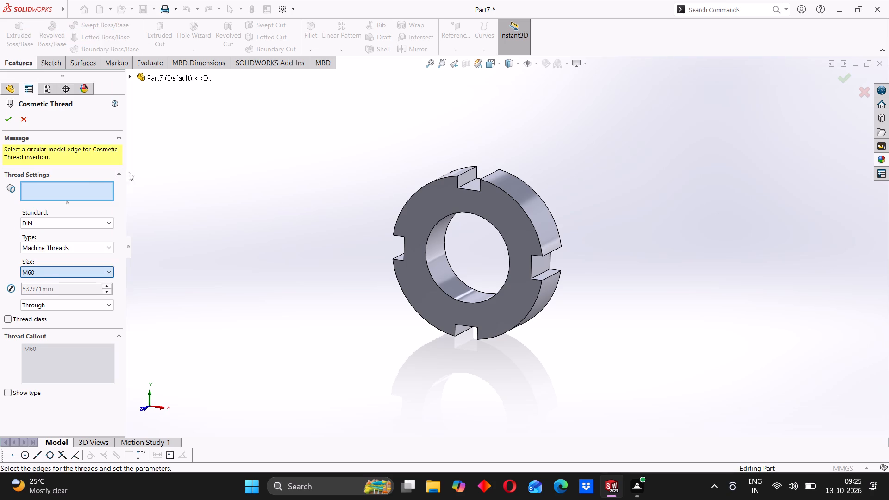
pyautogui.click(429, 241)
pyautogui.moveTo(545, 242); pyautogui.dragTo(523, 247, button='middle')
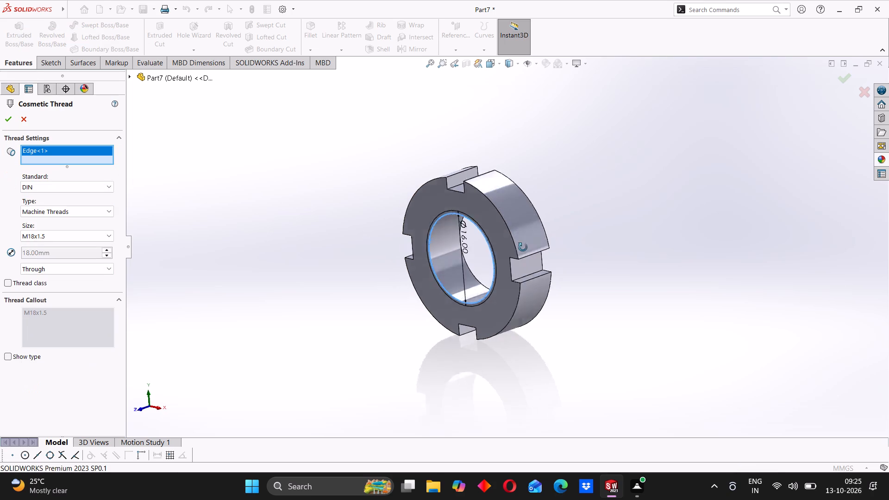
pyautogui.moveTo(523, 247); pyautogui.dragTo(453, 297, button='middle')
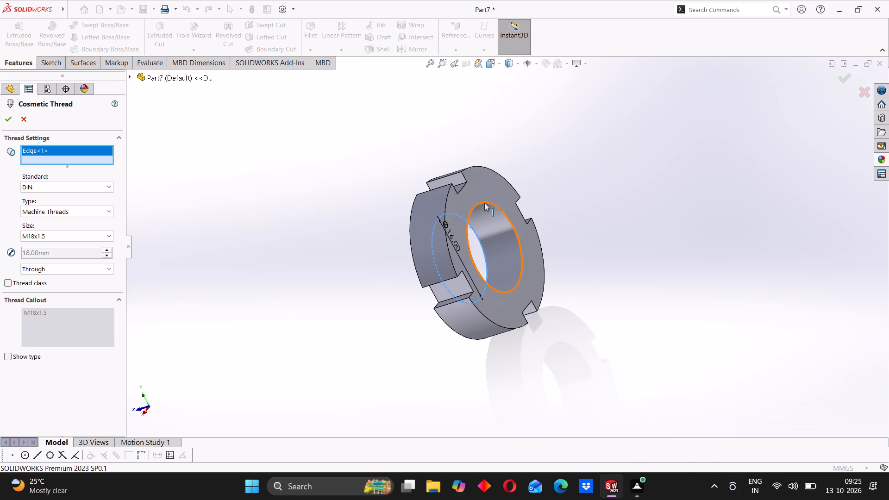
pyautogui.click(484, 203)
pyautogui.moveTo(307, 291); pyautogui.dragTo(394, 277, button='middle')
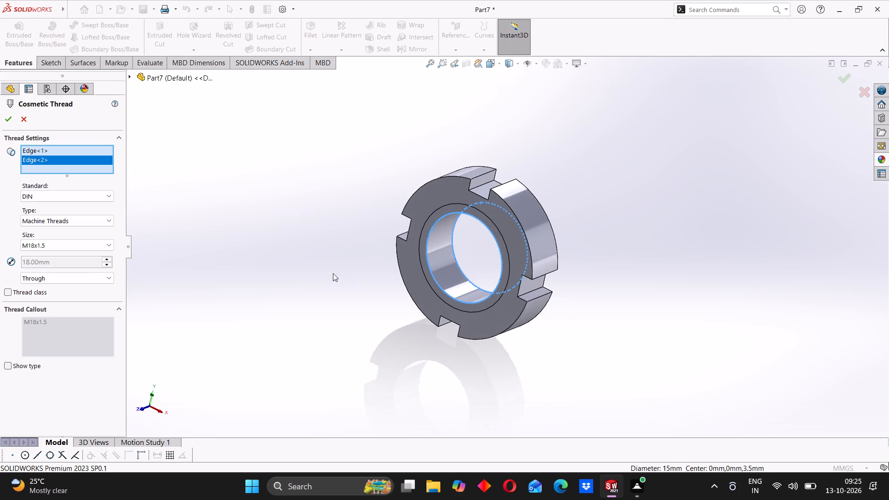
pyautogui.click(60, 247)
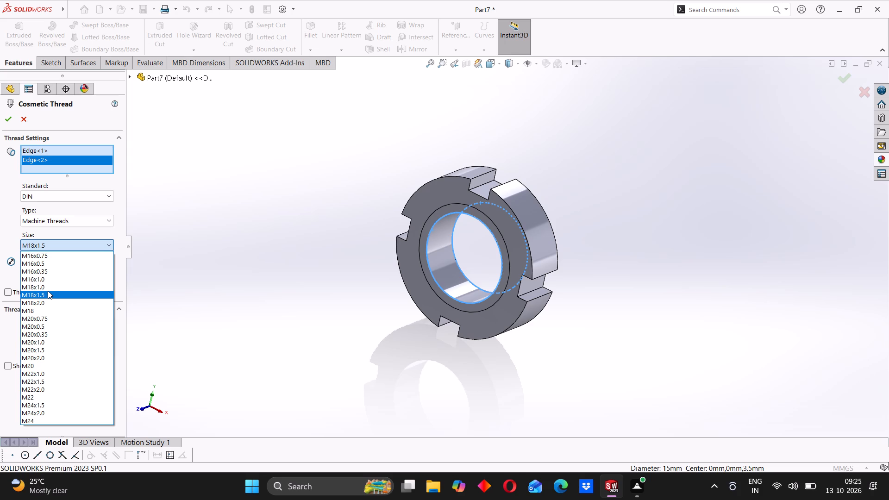
pyautogui.scroll(5, 48, 291)
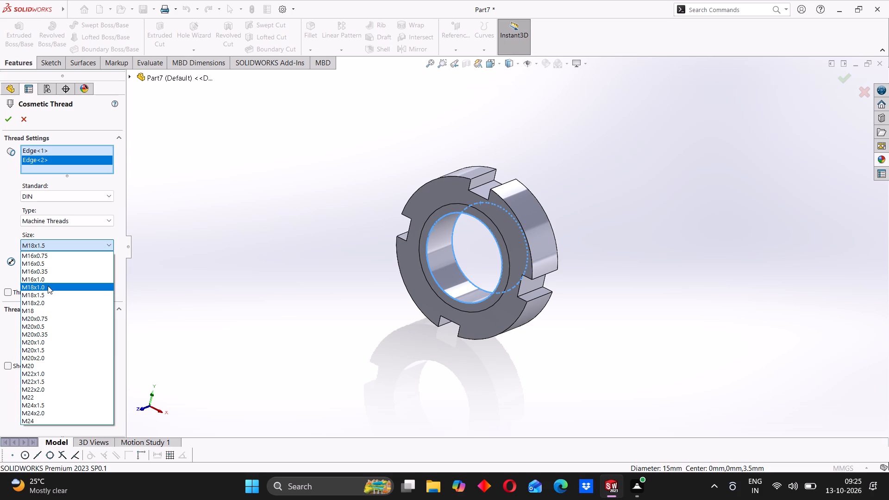
pyautogui.click(251, 235)
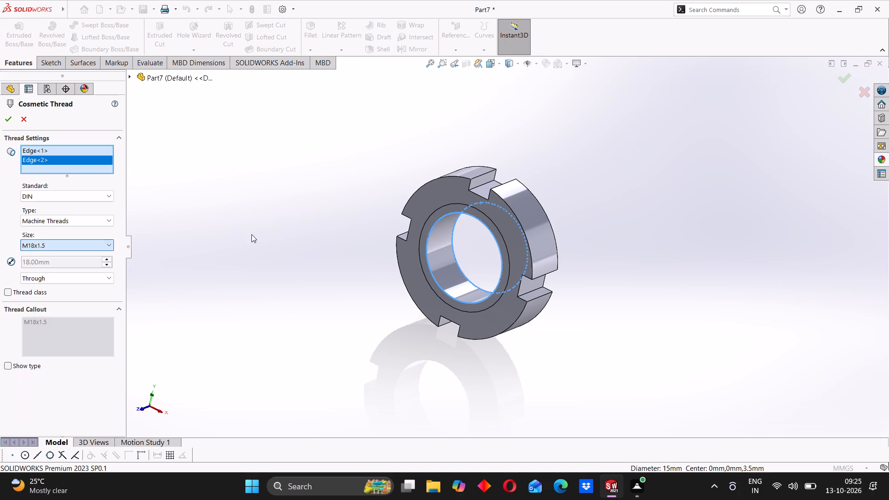
pyautogui.click(7, 119)
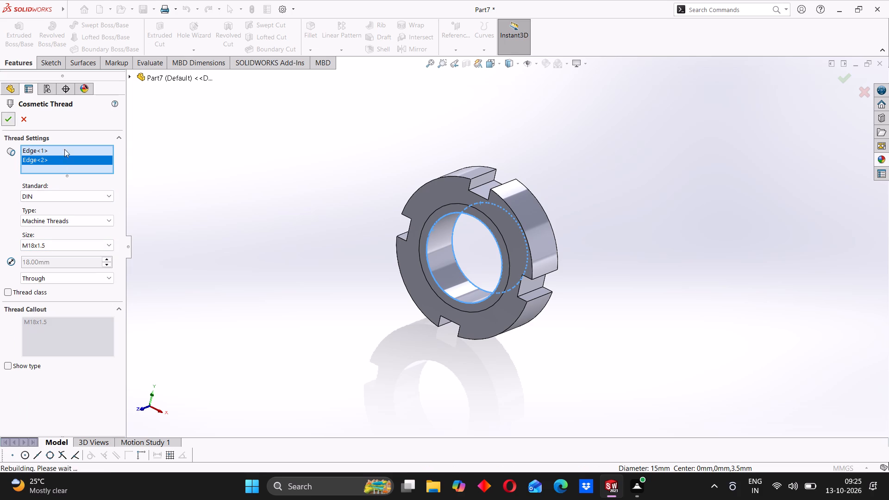
pyautogui.moveTo(327, 283); pyautogui.dragTo(330, 269, button='middle')
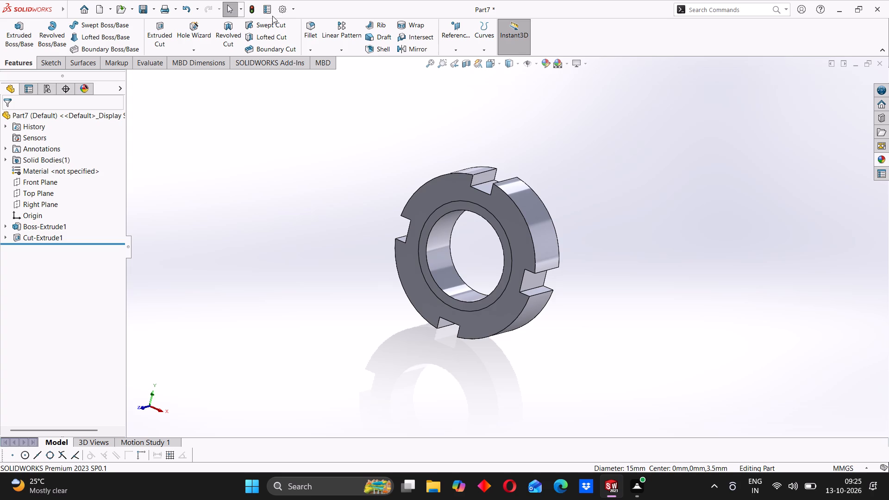
# Enable shaded cosmetic threads in the document's Detailing display filter.
pyautogui.click(283, 6)
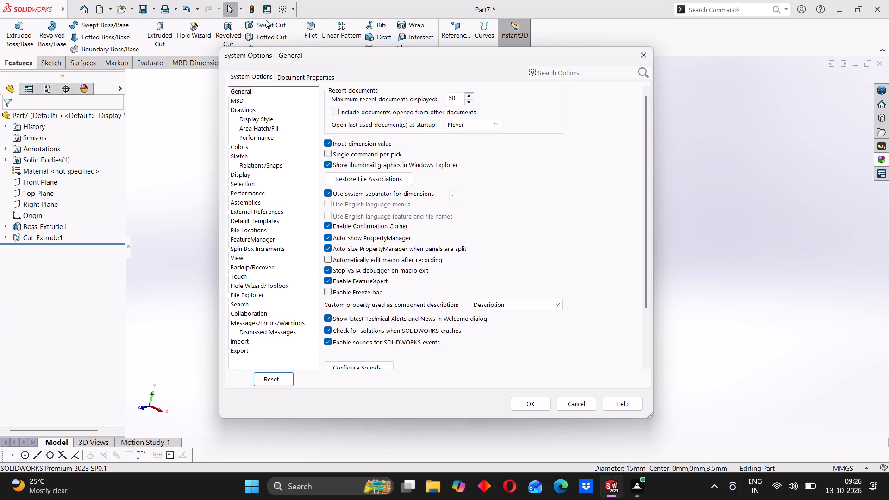
pyautogui.click(309, 76)
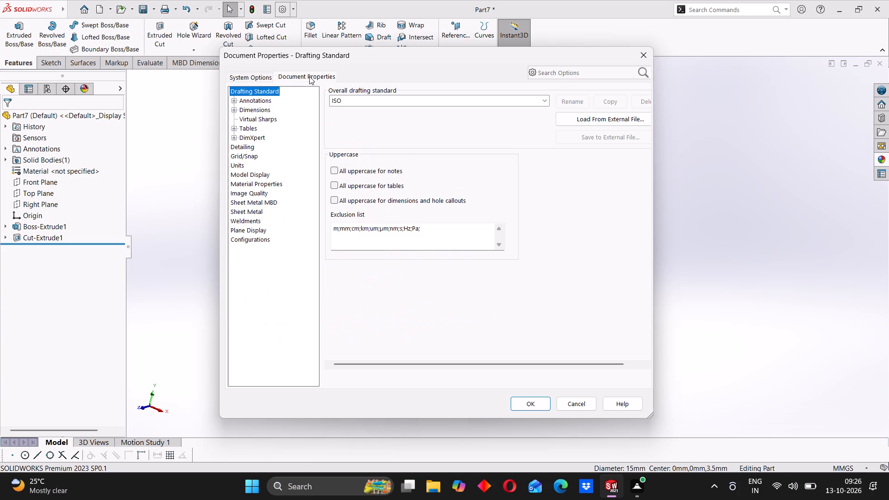
pyautogui.click(252, 150)
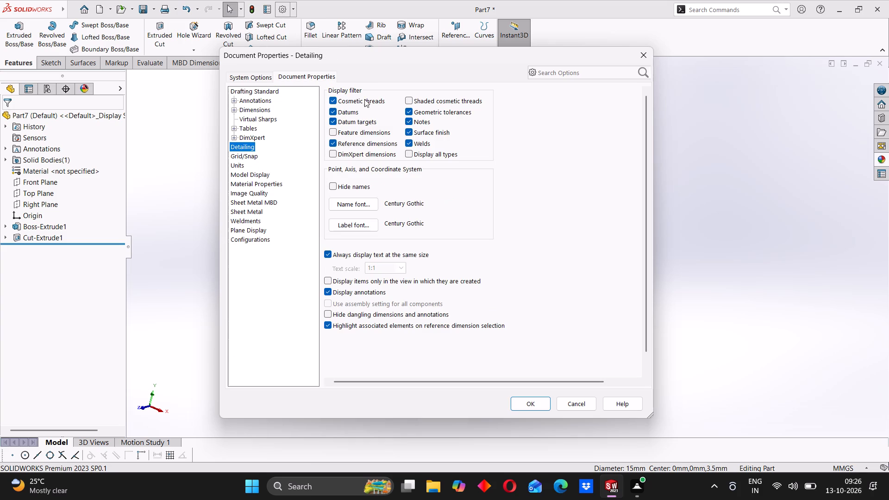
pyautogui.click(408, 103)
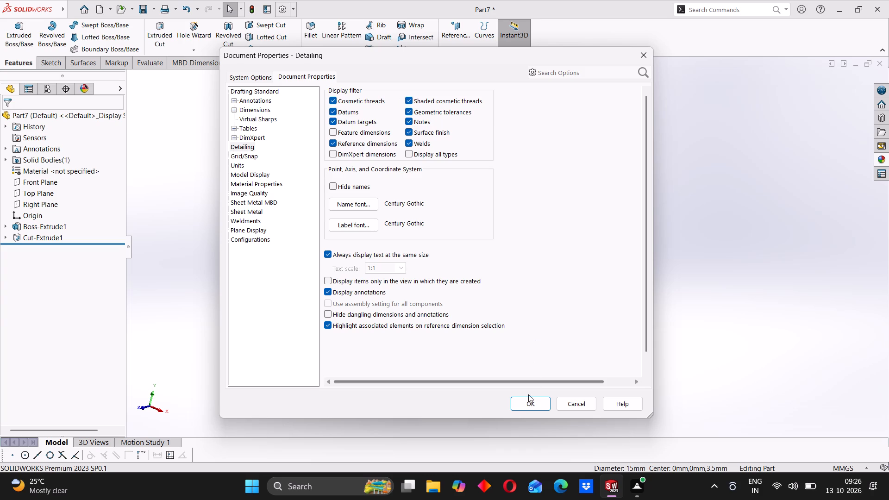
pyautogui.click(527, 403)
# Examine the shaded thread inside the notched ring's hole from both sides.
pyautogui.moveTo(443, 331); pyautogui.dragTo(377, 305, button='middle')
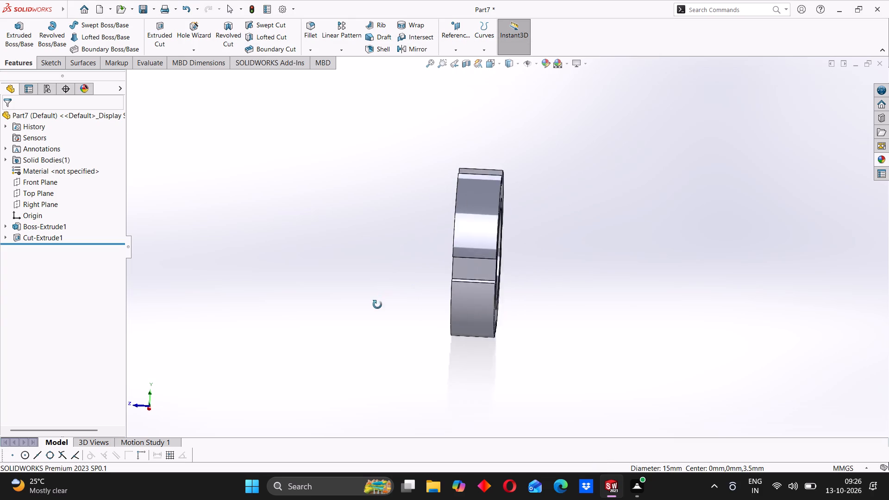
pyautogui.moveTo(377, 305); pyautogui.dragTo(376, 306, button='middle')
pyautogui.moveTo(379, 300); pyautogui.dragTo(423, 318, button='middle')
pyautogui.click(384, 300)
pyautogui.moveTo(403, 292); pyautogui.dragTo(478, 268, button='middle')
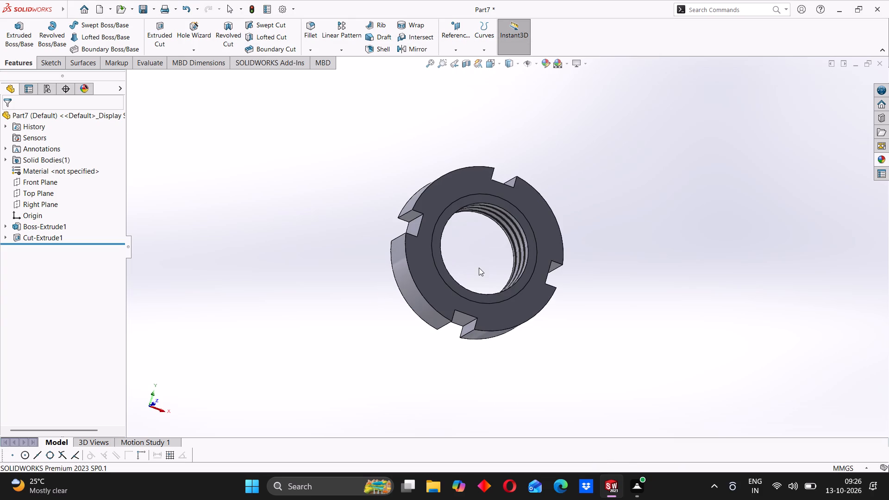
pyautogui.moveTo(430, 283); pyautogui.dragTo(355, 326, button='middle')
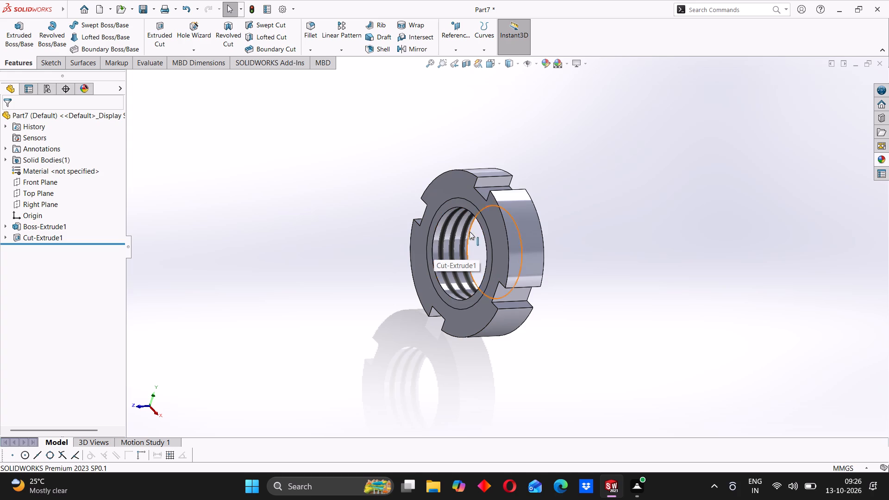
pyautogui.moveTo(476, 203); pyautogui.dragTo(474, 216, button='middle')
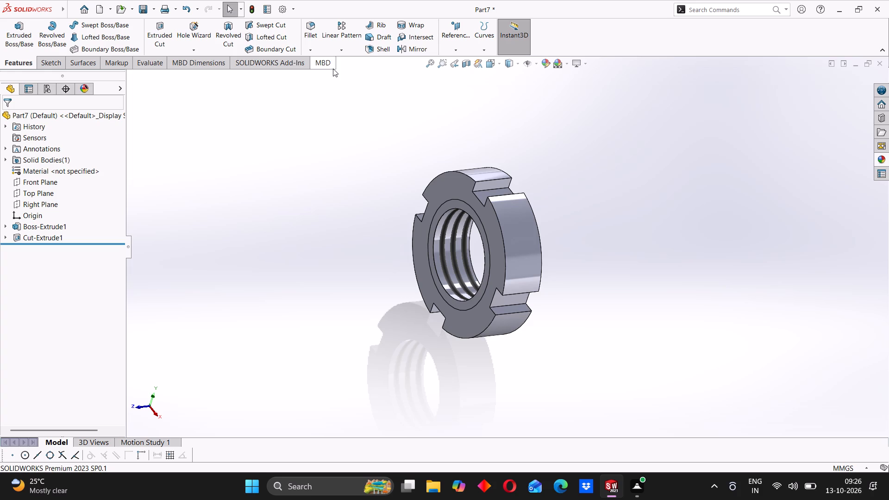
# Chamfer the four outer arc edges of the notched ring's front face at 1 mm and 45 degrees.
pyautogui.click(314, 52)
pyautogui.click(314, 69)
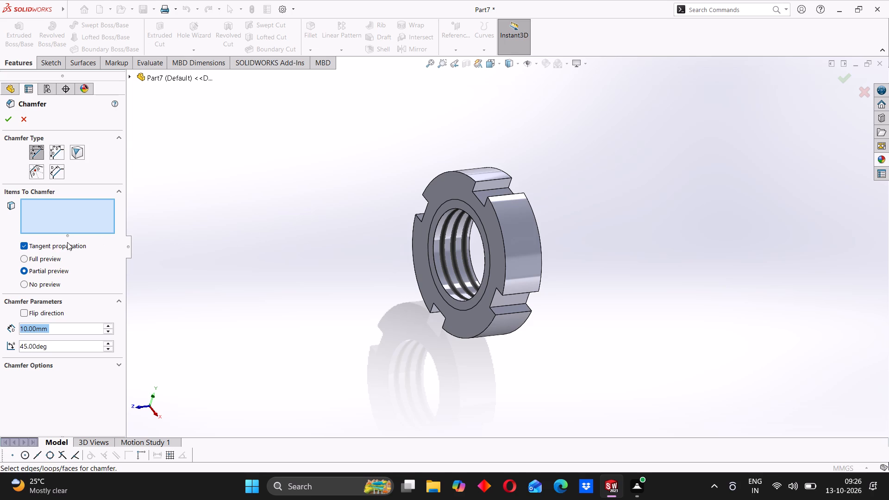
pyautogui.press('1')
pyautogui.press('Return')
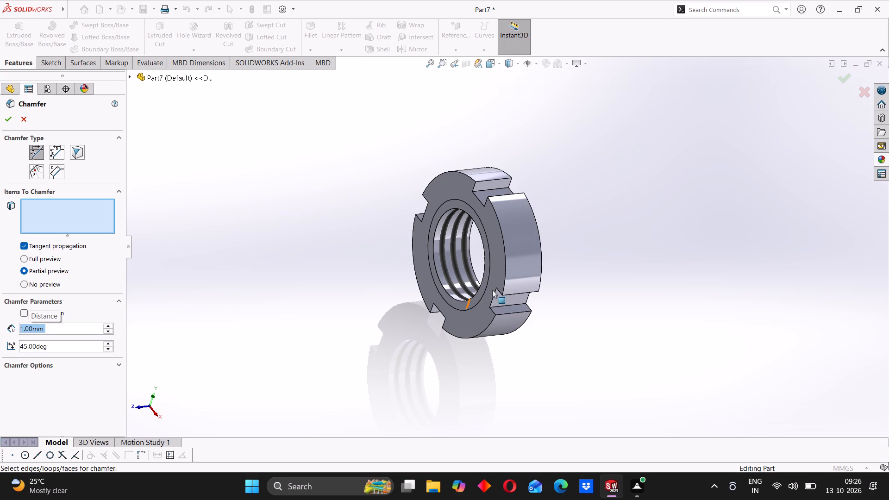
pyautogui.click(504, 244)
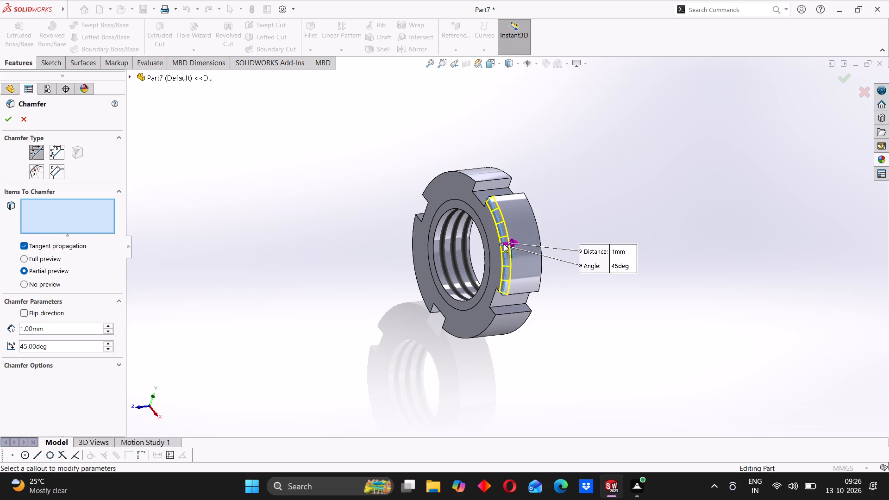
pyautogui.click(466, 176)
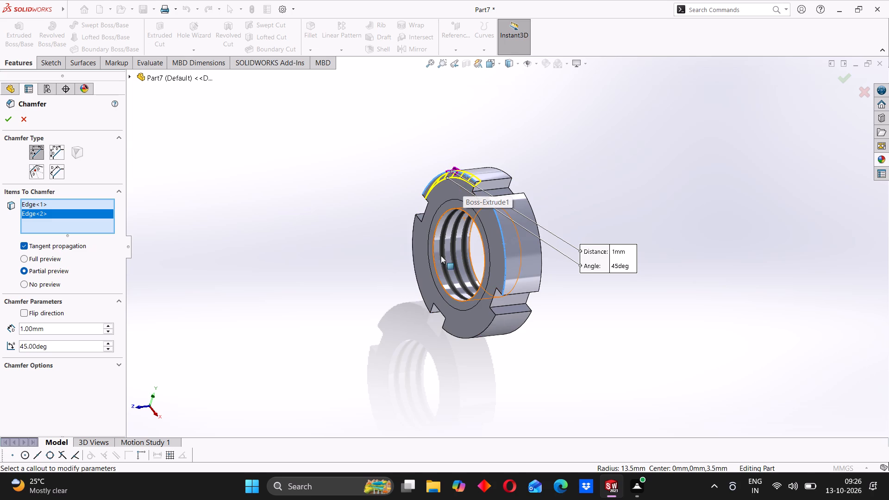
pyautogui.moveTo(427, 277); pyautogui.dragTo(466, 250, button='middle')
pyautogui.moveTo(393, 258); pyautogui.dragTo(445, 227, button='middle')
pyautogui.click(421, 252)
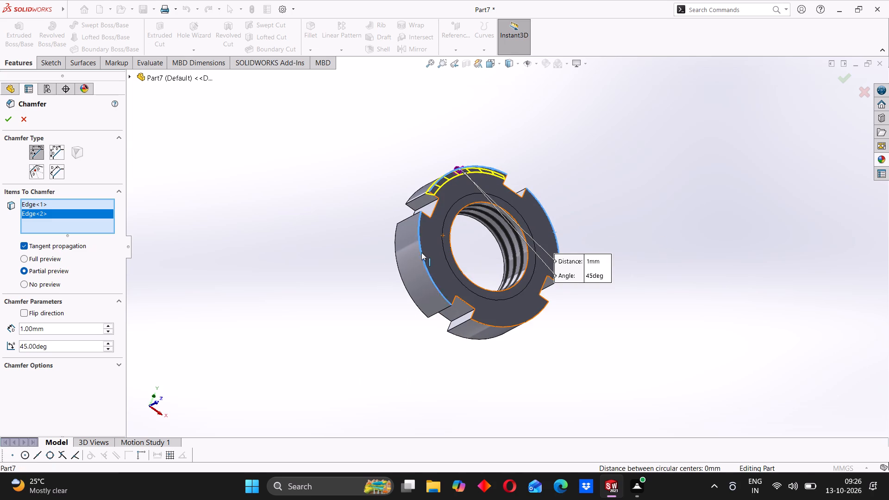
pyautogui.click(514, 327)
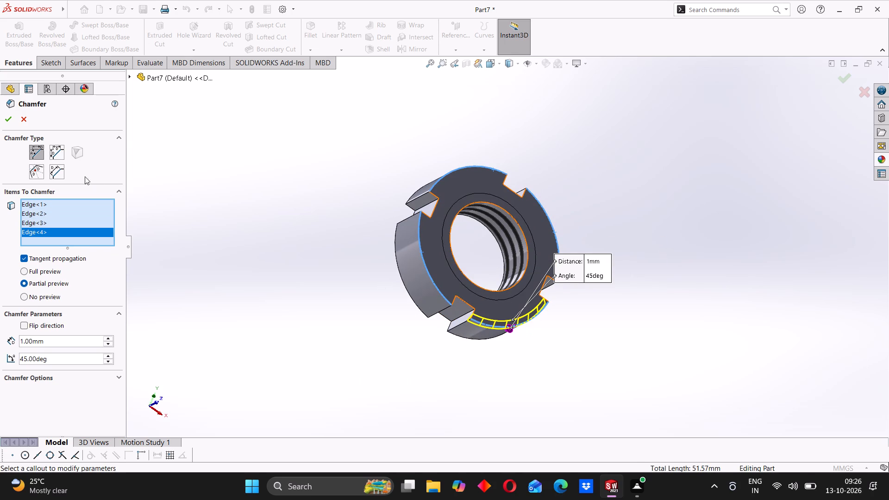
pyautogui.click(9, 117)
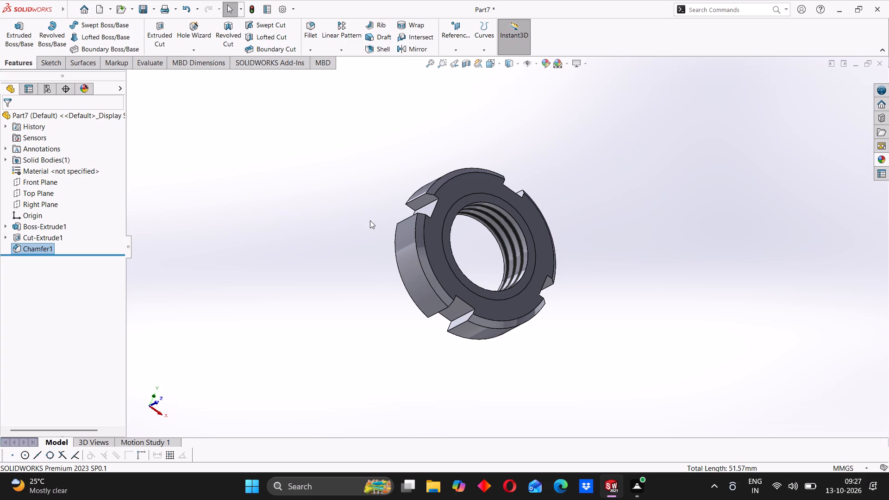
# Colour the notched ring's whole body light green with RGB values 196, 255, 88.
pyautogui.moveTo(569, 236); pyautogui.dragTo(435, 260, button='middle')
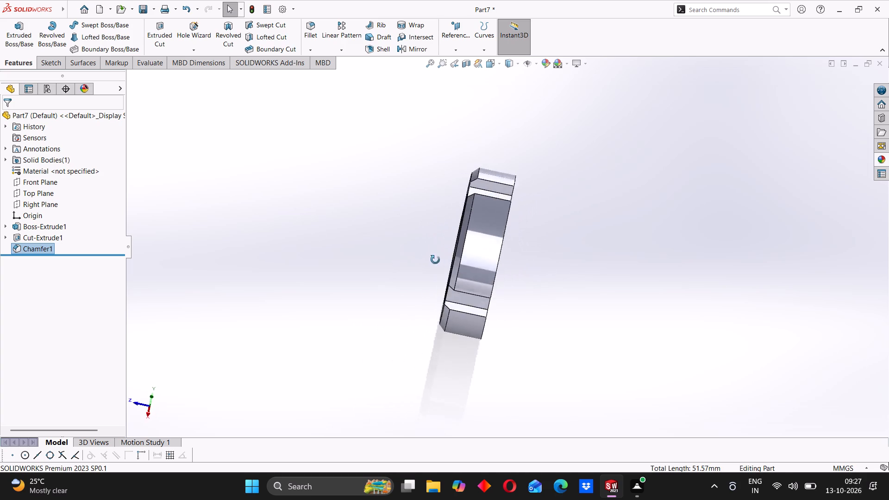
pyautogui.moveTo(435, 260); pyautogui.dragTo(425, 268, button='middle')
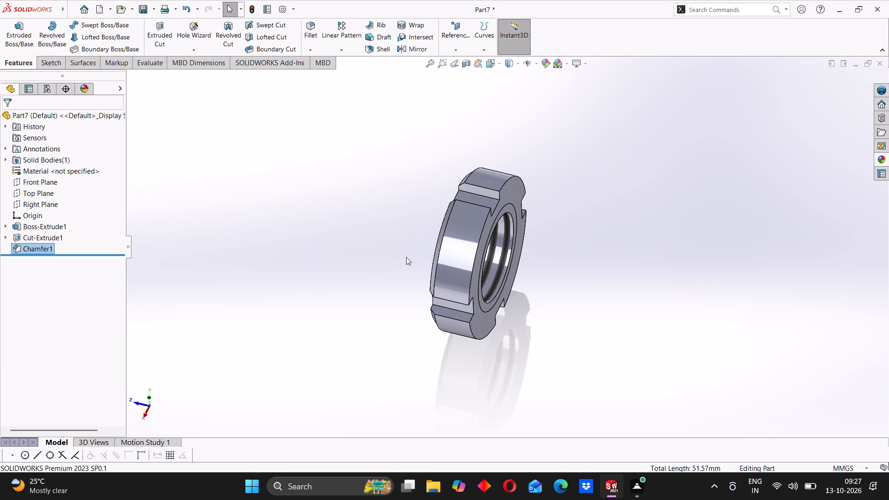
pyautogui.moveTo(410, 256); pyautogui.dragTo(481, 258, button='middle')
pyautogui.click(369, 229)
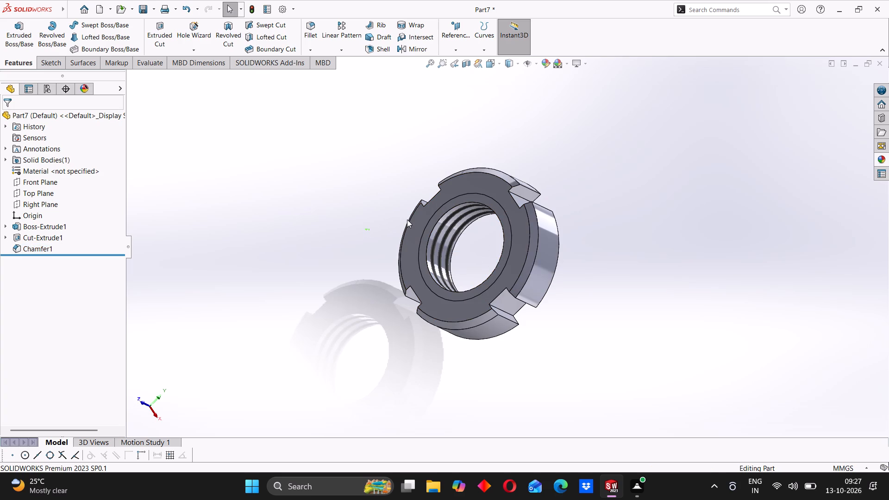
pyautogui.moveTo(417, 209); pyautogui.dragTo(388, 241, button='middle')
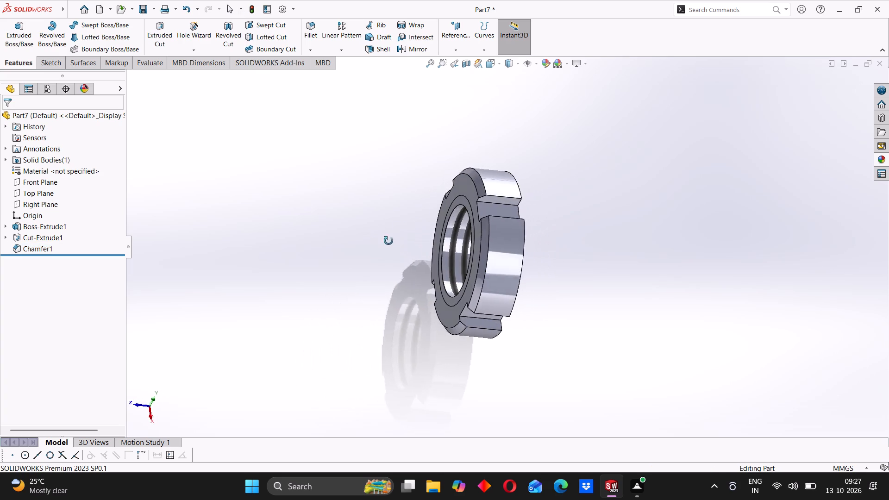
pyautogui.moveTo(388, 241); pyautogui.dragTo(407, 236, button='middle')
pyautogui.rightClick(453, 192)
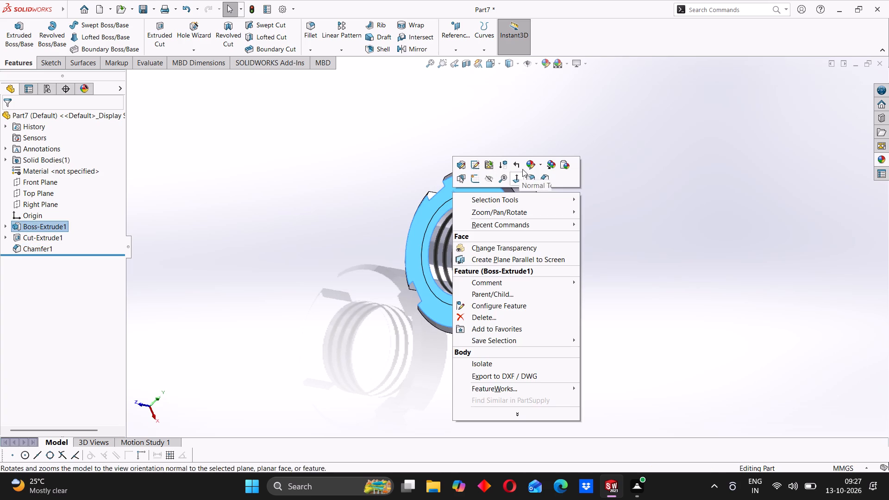
pyautogui.click(540, 164)
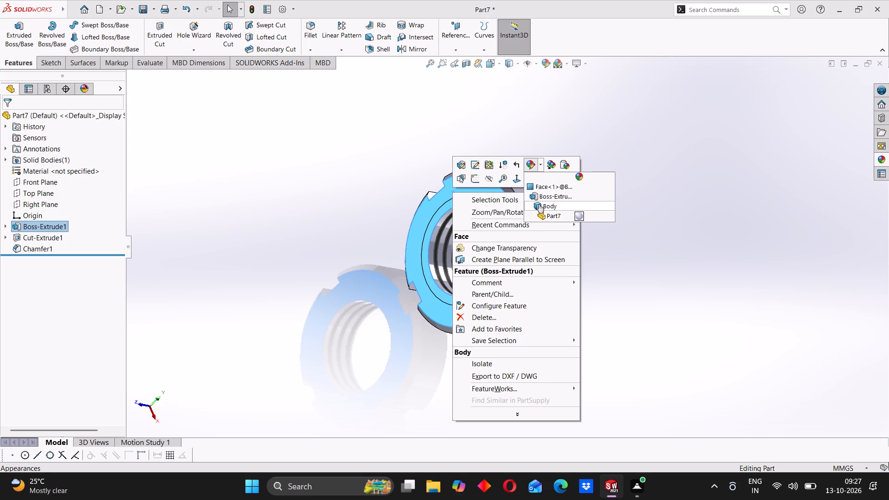
pyautogui.click(539, 204)
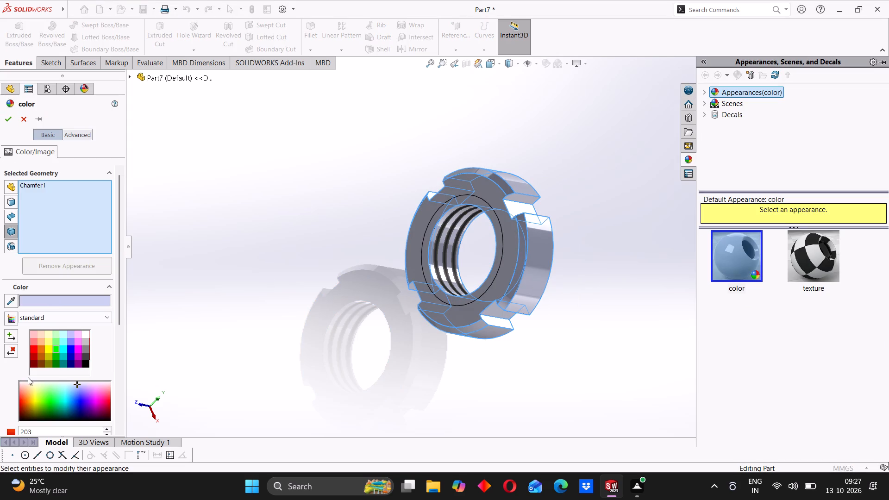
pyautogui.click(47, 342)
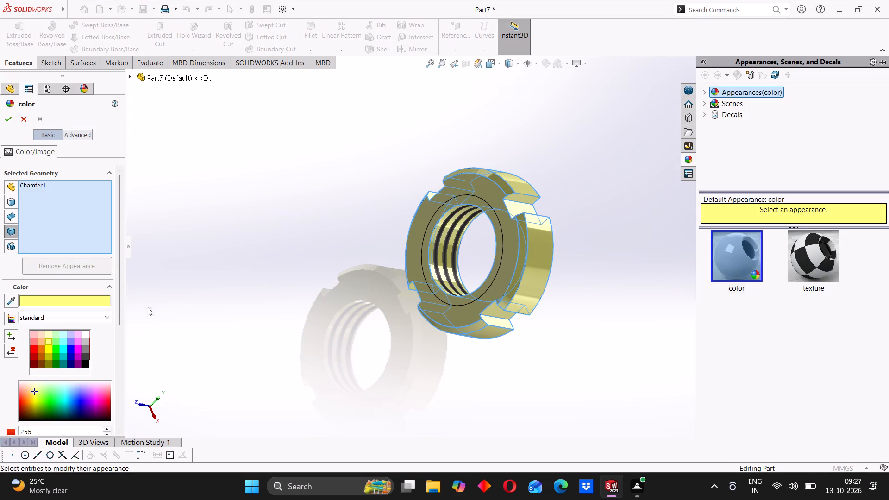
pyautogui.moveTo(119, 308); pyautogui.dragTo(132, 395)
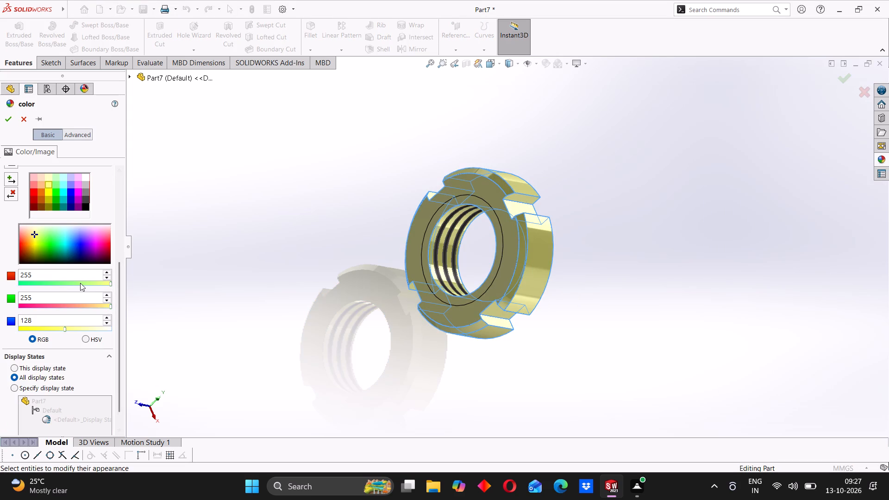
pyautogui.moveTo(80, 283); pyautogui.dragTo(88, 283)
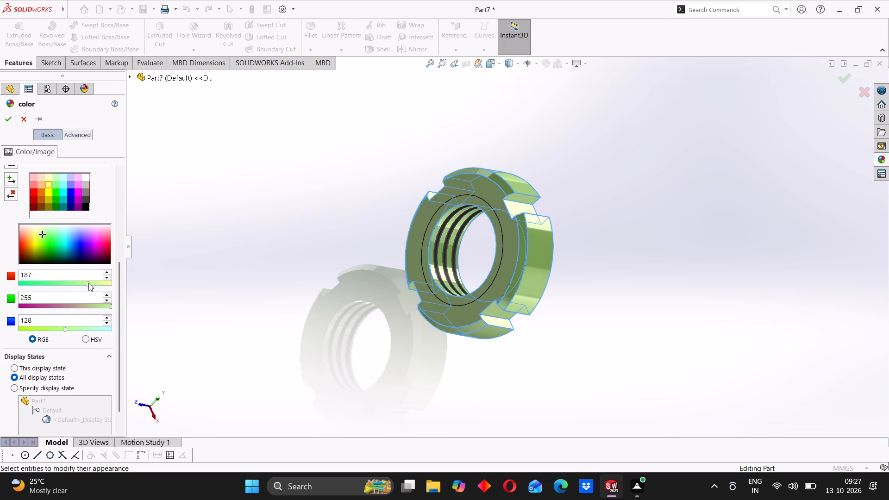
pyautogui.moveTo(88, 283); pyautogui.dragTo(90, 283)
pyautogui.moveTo(63, 328); pyautogui.dragTo(50, 328)
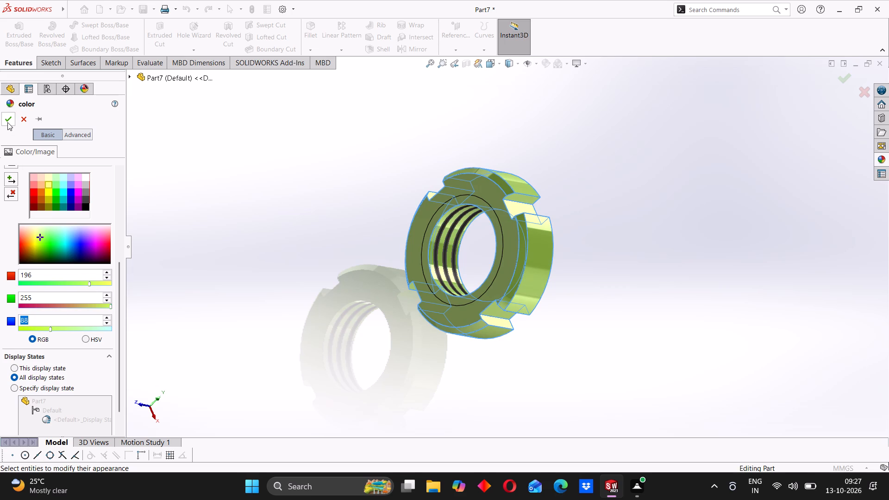
pyautogui.click(7, 122)
# Examine the coloured notched ring and its threaded hole from several angles.
pyautogui.moveTo(367, 262); pyautogui.dragTo(300, 238, button='middle')
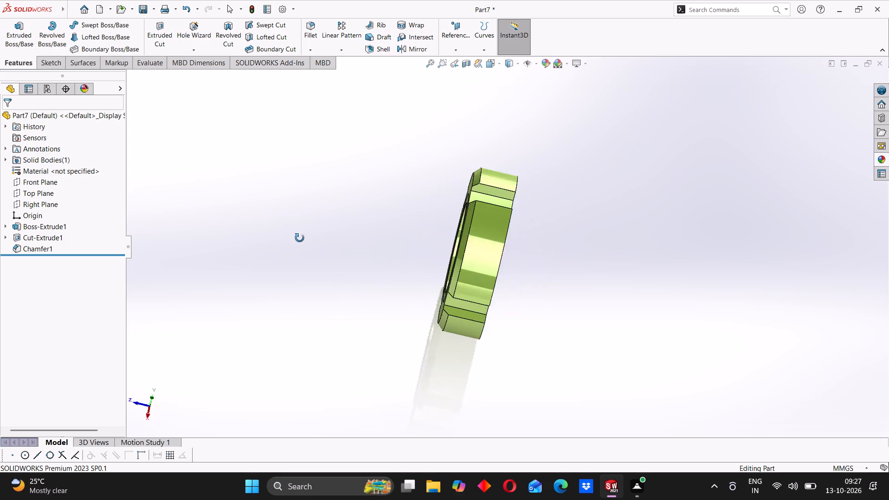
pyautogui.moveTo(300, 238); pyautogui.dragTo(355, 290, button='middle')
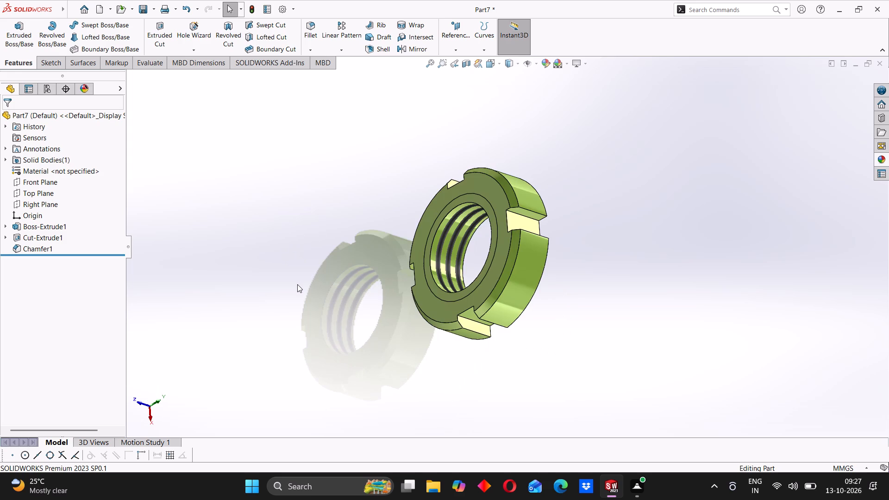
pyautogui.click(360, 210)
pyautogui.moveTo(407, 249); pyautogui.dragTo(436, 217, button='middle')
pyautogui.moveTo(440, 296); pyautogui.dragTo(457, 233, button='middle')
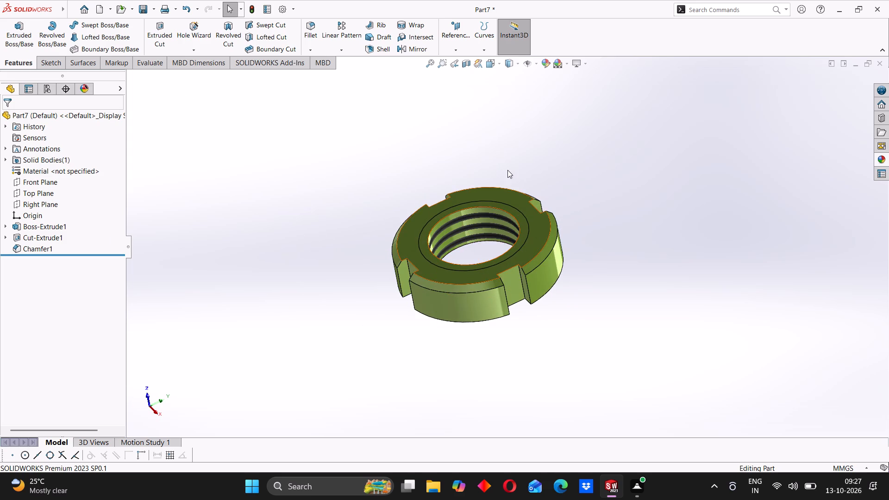
pyautogui.moveTo(552, 217); pyautogui.dragTo(513, 251, button='middle')
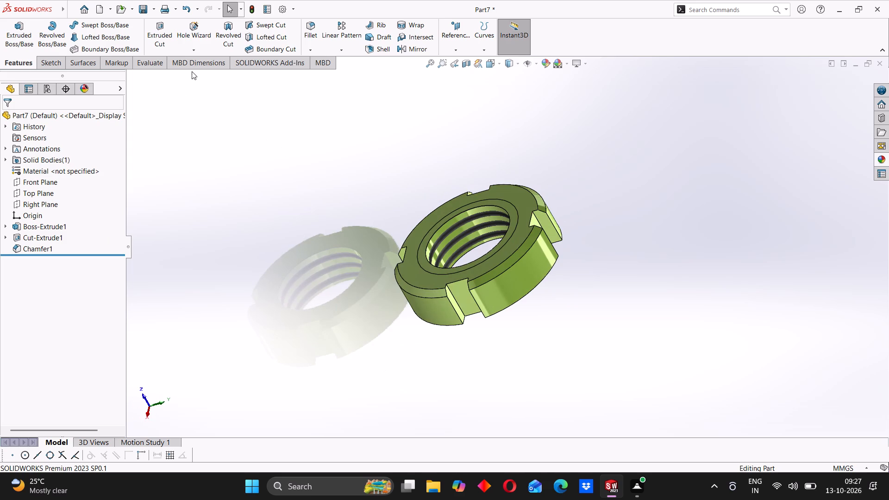
pyautogui.scroll(-3, 461, 209)
pyautogui.moveTo(420, 237); pyautogui.dragTo(459, 273, button='middle')
pyautogui.scroll(2, 459, 273)
pyautogui.moveTo(461, 244); pyautogui.dragTo(462, 248, button='middle')
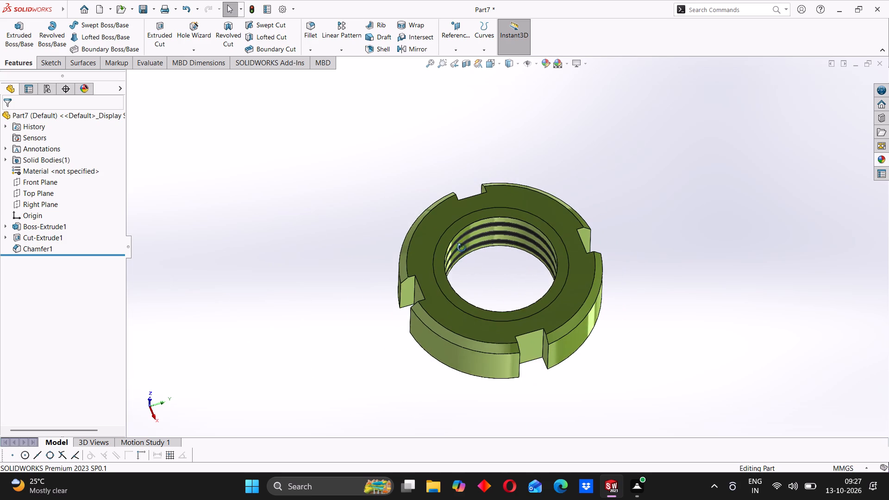
pyautogui.moveTo(462, 248); pyautogui.dragTo(469, 323, button='middle')
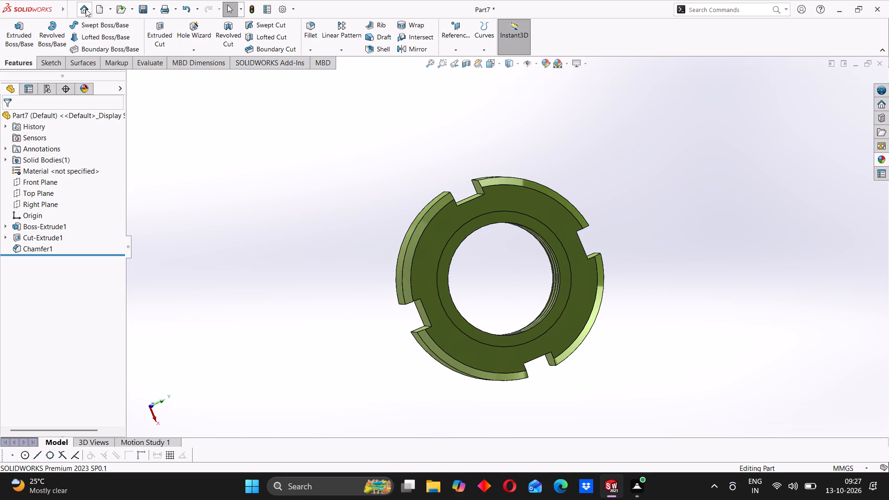
# Save the part as LOCK NUT in the ASSEMBLY 21 folder.
pyautogui.click(155, 12)
pyautogui.click(158, 36)
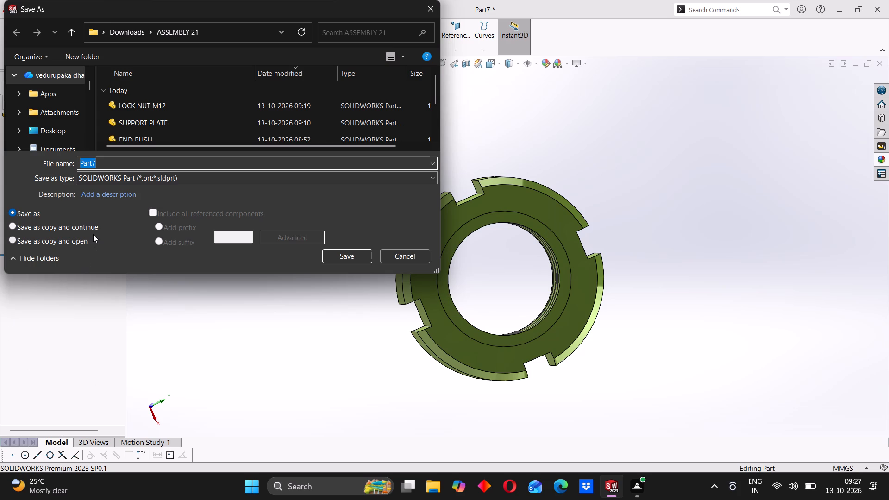
pyautogui.write('LOCK NUT')
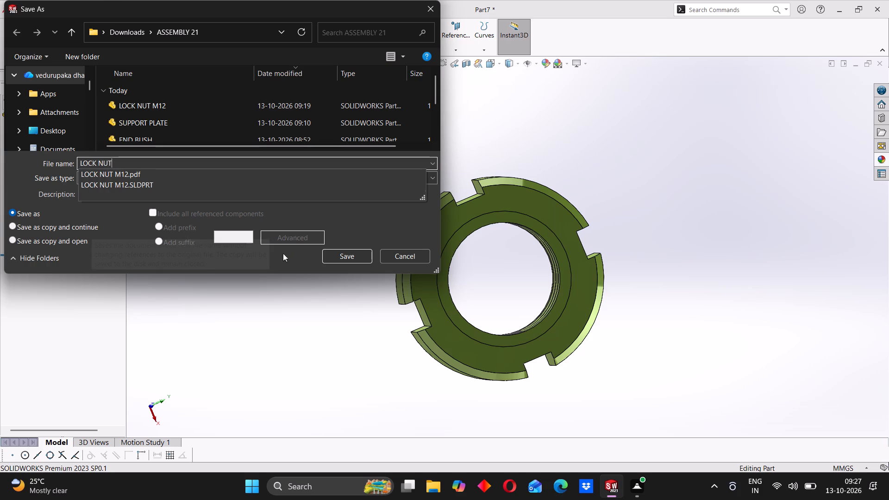
pyautogui.click(327, 254)
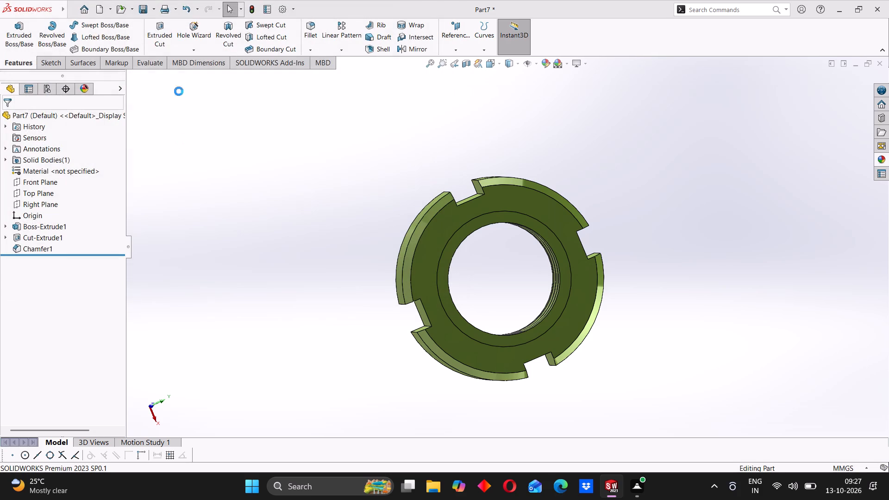
# Save a PDF copy of the part as LOCK NUT in the ASSEMBLY 21 folder.
pyautogui.click(153, 11)
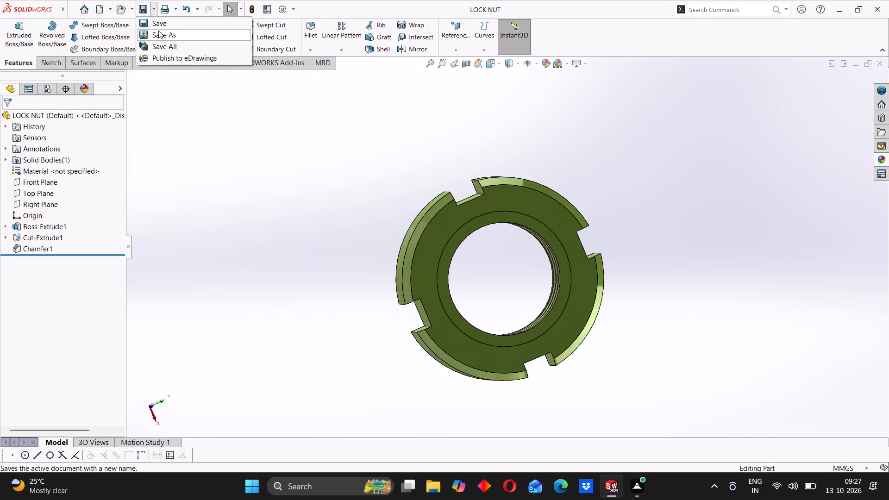
pyautogui.click(158, 31)
pyautogui.click(168, 175)
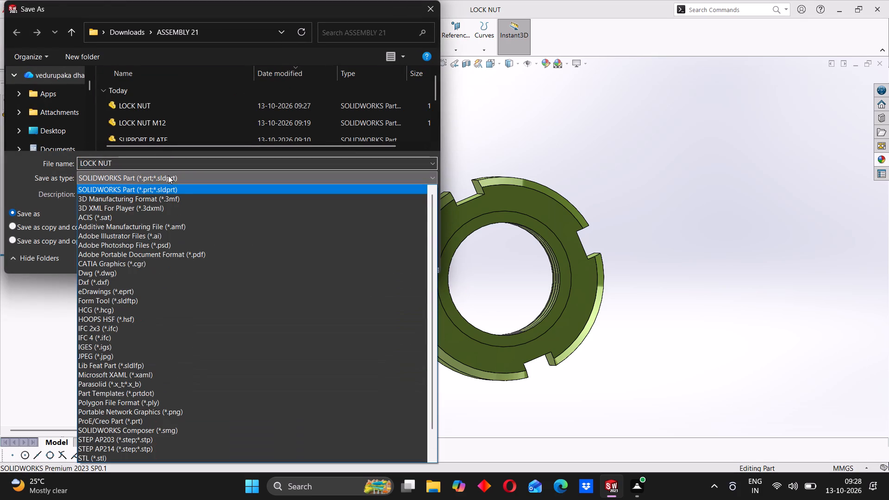
pyautogui.click(157, 253)
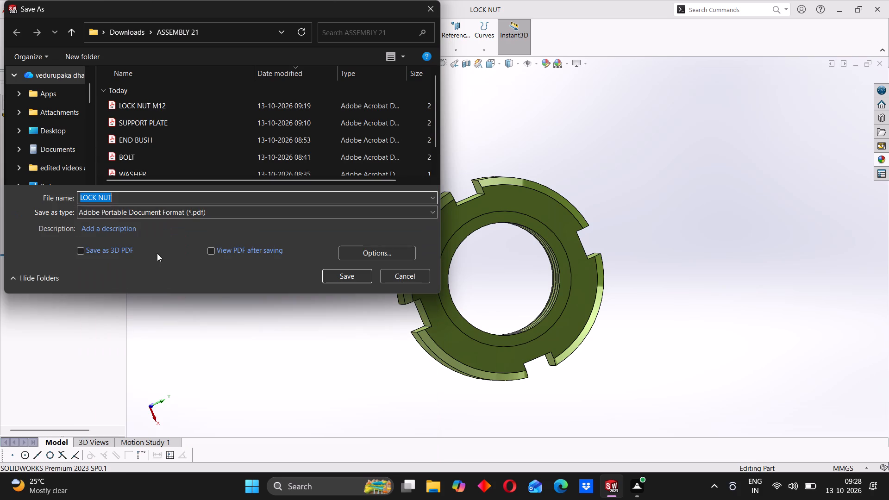
pyautogui.click(338, 278)
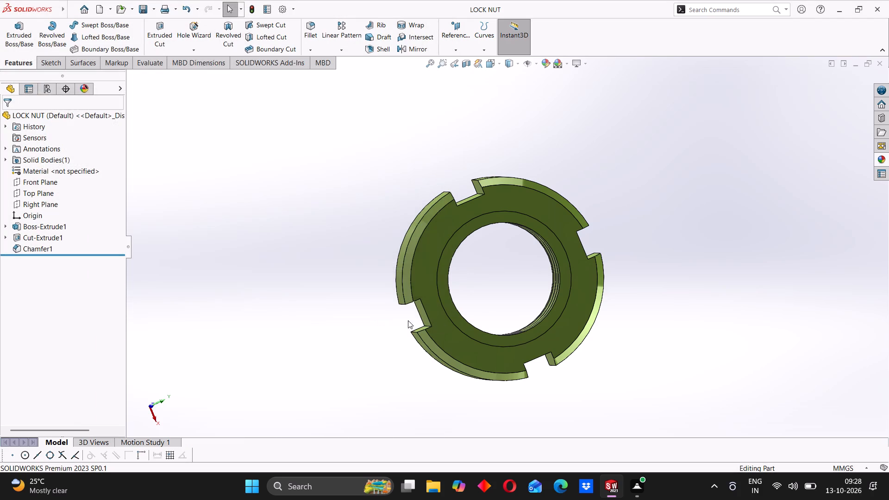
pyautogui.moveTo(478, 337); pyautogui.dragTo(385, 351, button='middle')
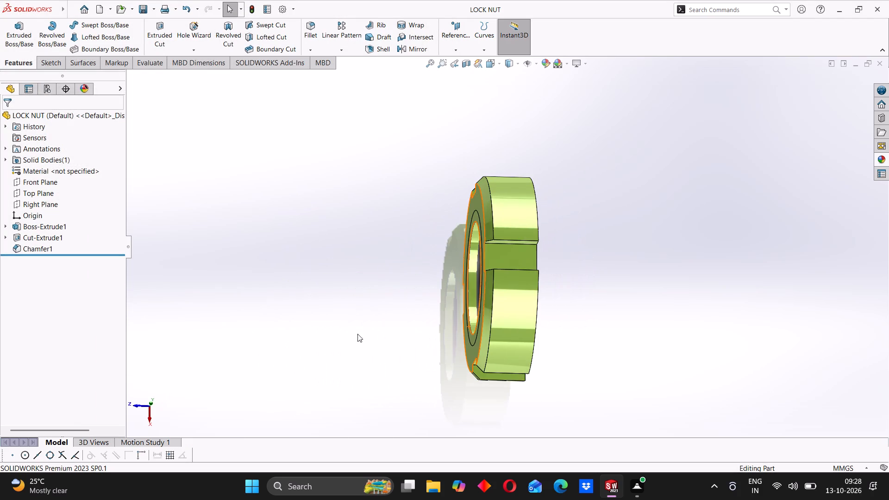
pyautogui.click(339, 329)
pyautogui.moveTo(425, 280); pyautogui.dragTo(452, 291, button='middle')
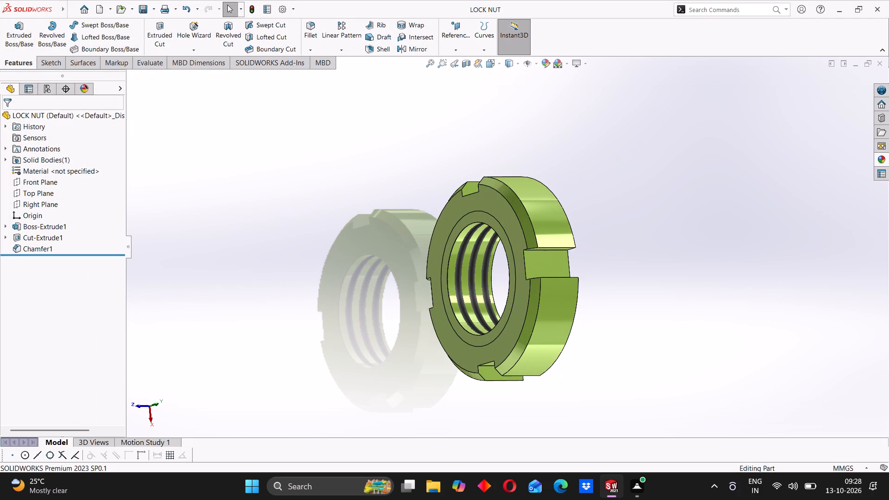
# Create a new part document.
pyautogui.click(86, 12)
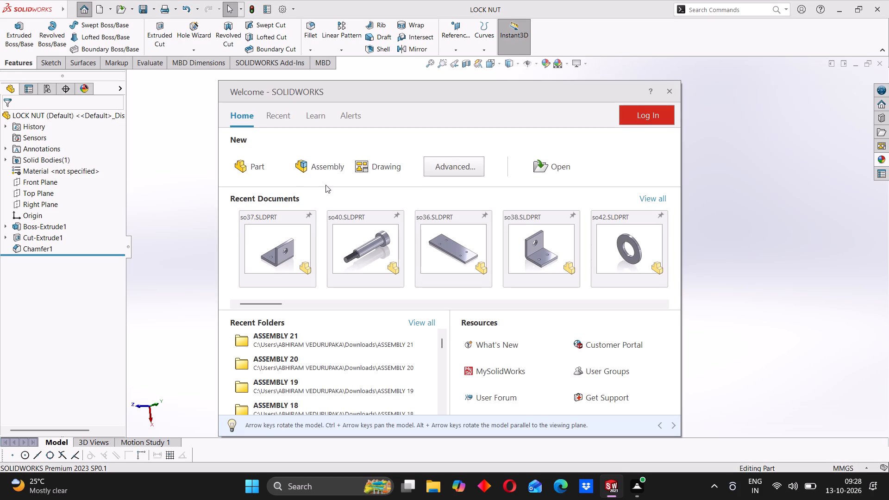
pyautogui.click(254, 172)
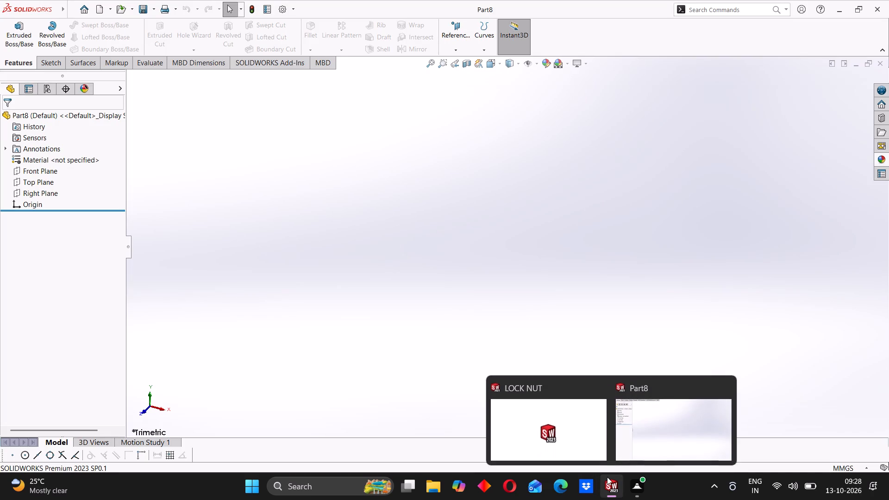
# Switch back to the LOCK NUT part and close it.
pyautogui.click(499, 424)
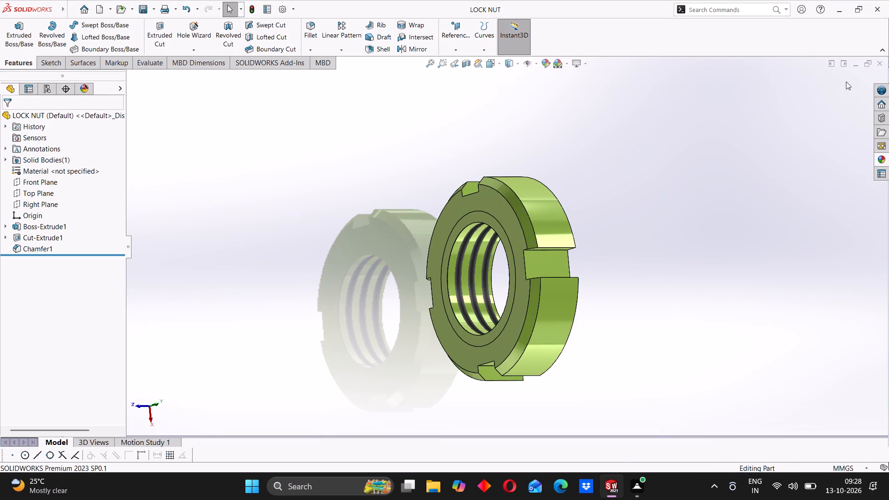
pyautogui.click(882, 65)
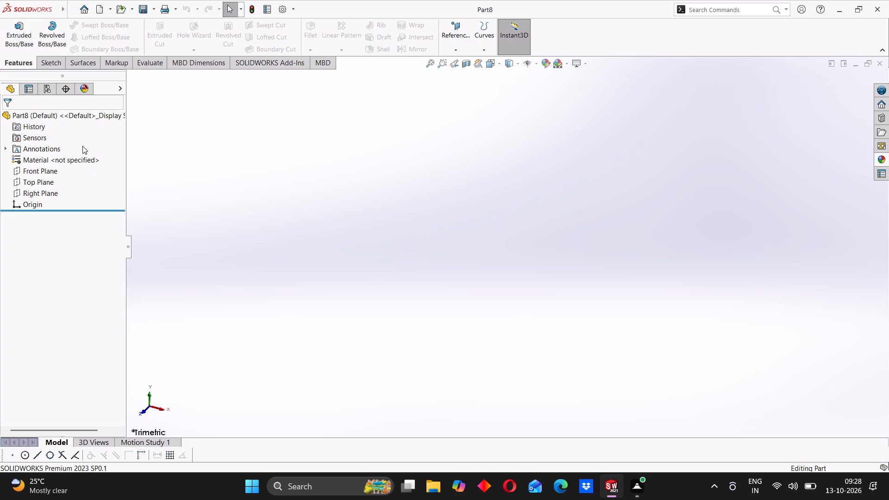
# Start a sketch on the Front Plane and draw a circle centred on the origin with a radius of about 41 mm.
pyautogui.click(24, 168)
pyautogui.click(33, 150)
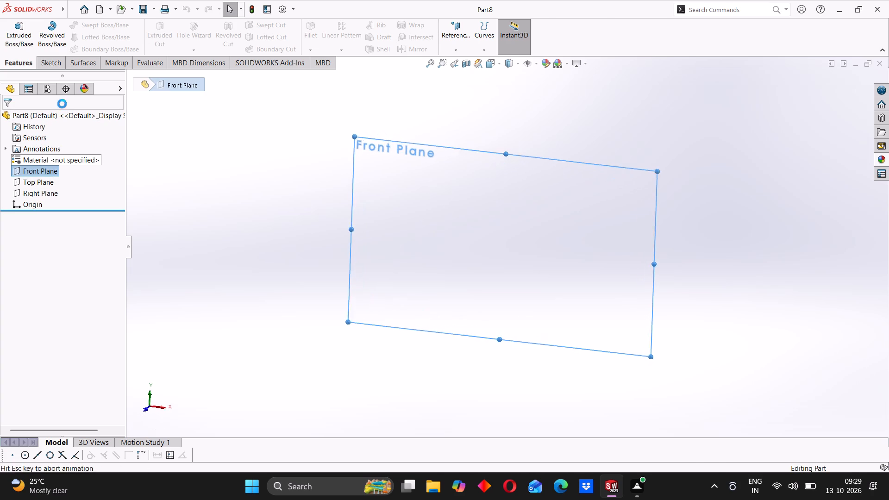
pyautogui.click(104, 25)
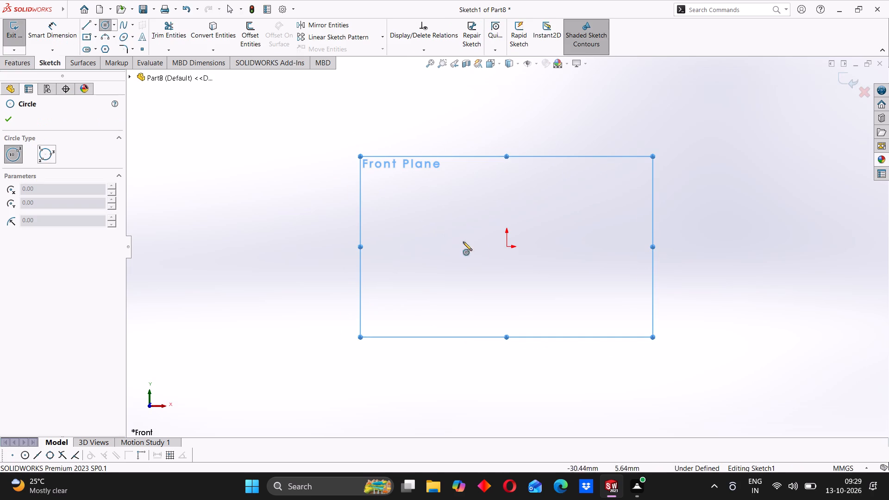
pyautogui.click(504, 247)
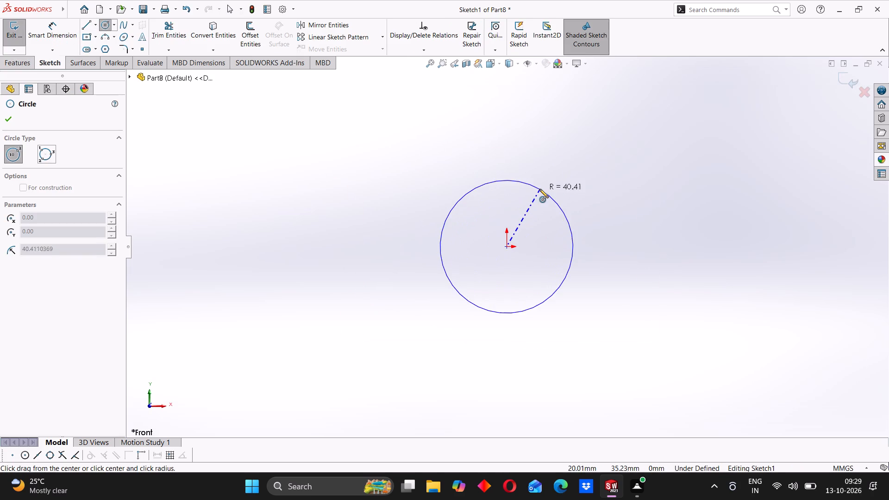
pyautogui.click(540, 188)
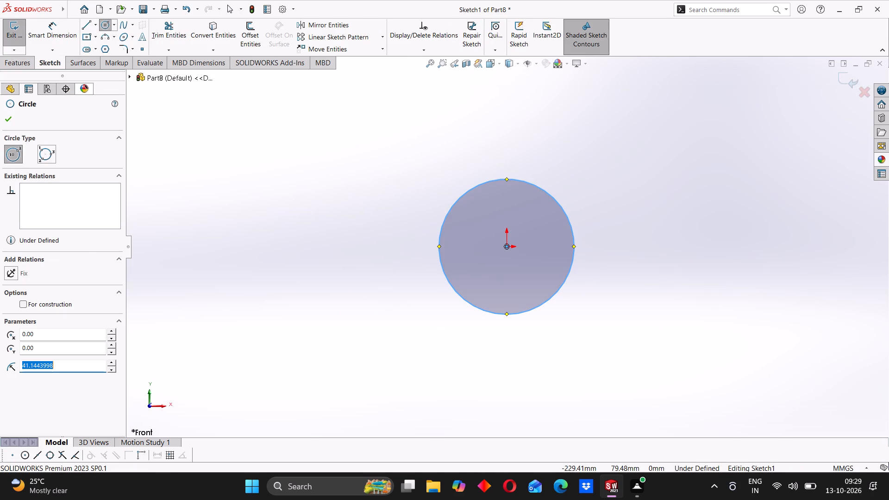
# Dimension the circle's diameter as 30 mm.
pyautogui.click(69, 45)
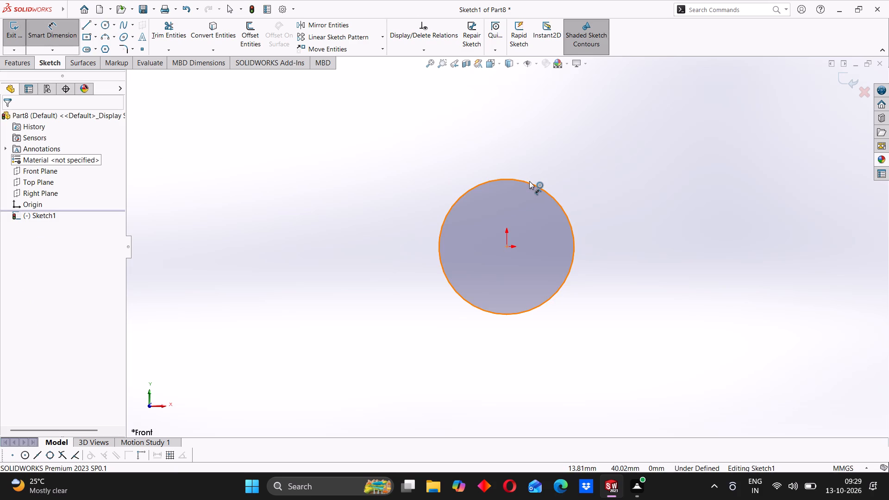
pyautogui.click(529, 181)
pyautogui.click(649, 244)
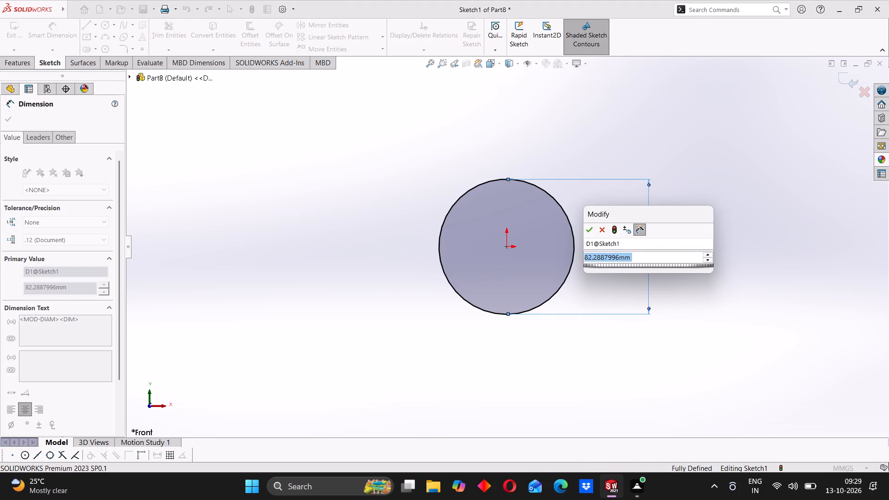
pyautogui.write('30')
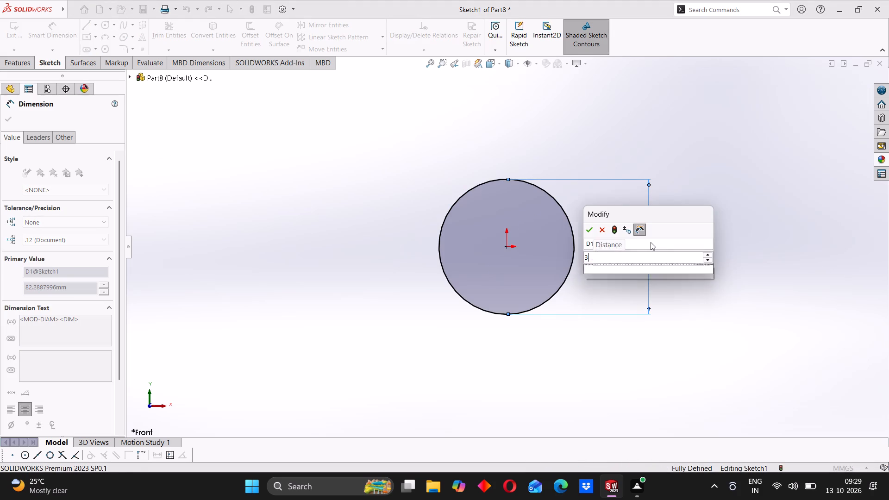
pyautogui.press('Return')
pyautogui.click(267, 246)
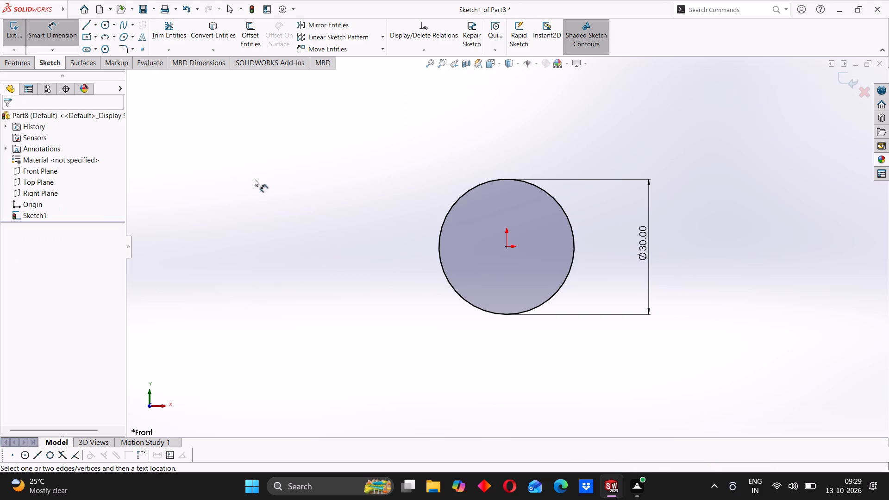
pyautogui.click(55, 31)
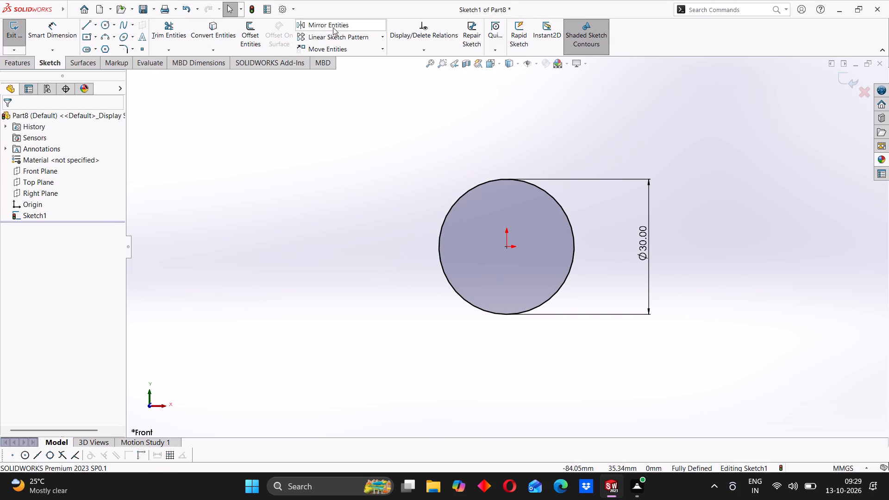
# Draw a vertical centerline about 42 mm long through the circle's centre, extending beyond the circle at both ends.
pyautogui.click(95, 25)
pyautogui.click(102, 53)
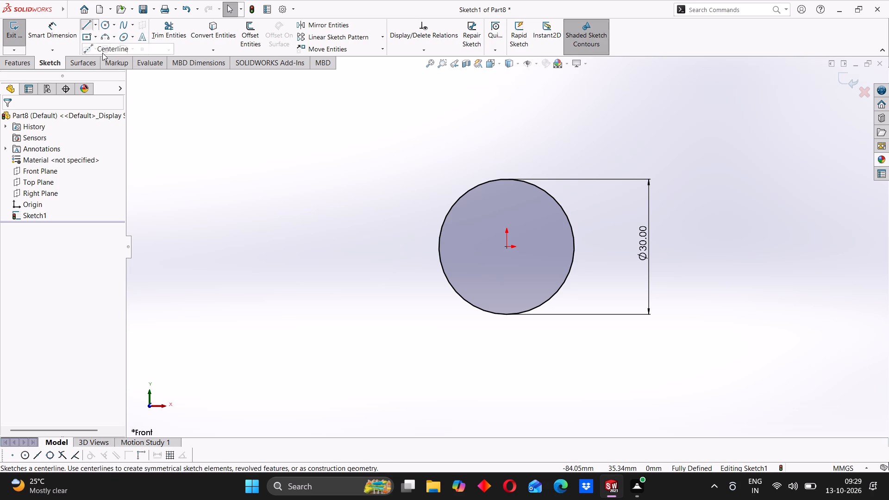
pyautogui.click(505, 338)
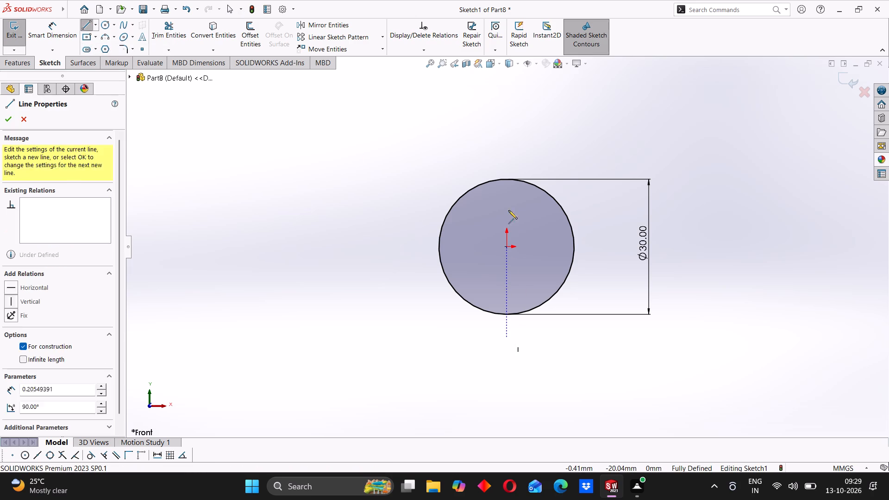
pyautogui.click(505, 150)
pyautogui.rightClick(317, 147)
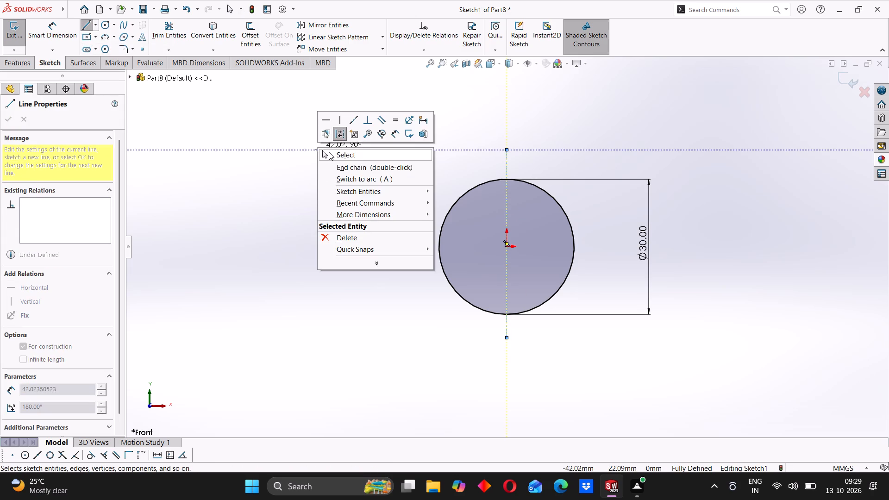
pyautogui.click(329, 152)
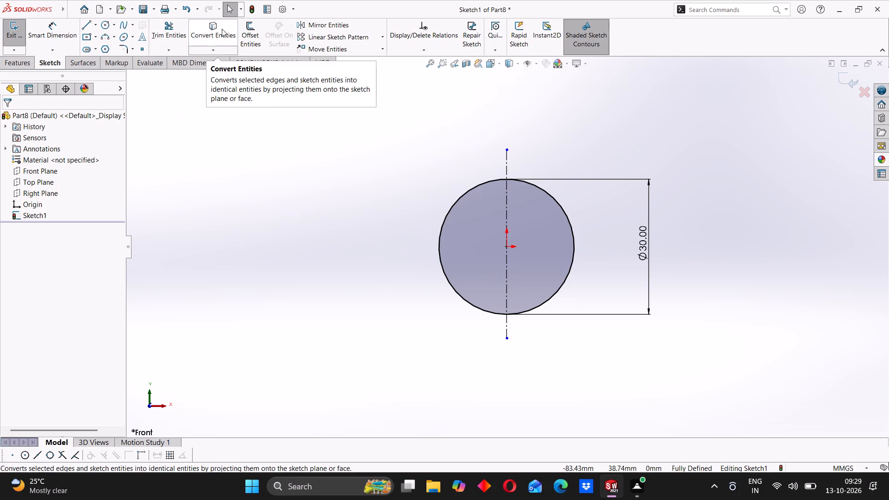
# Offset the vertical centerline by 2 mm in both directions.
pyautogui.click(245, 33)
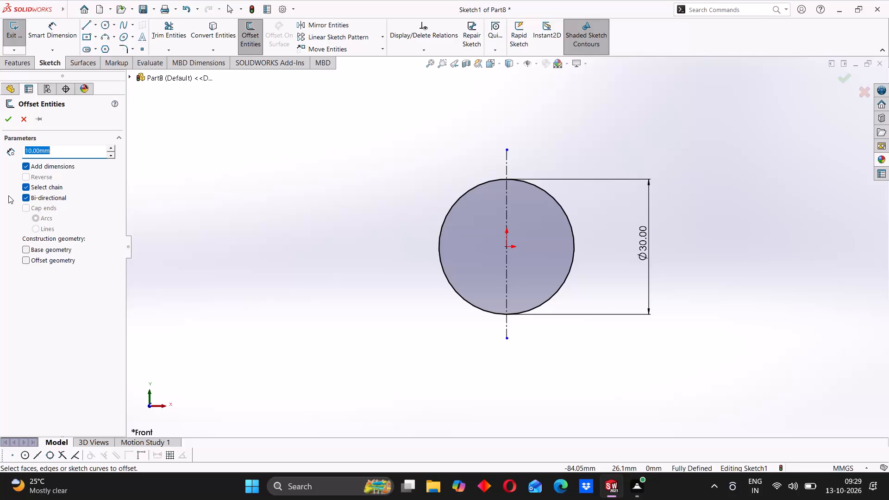
pyautogui.press('2')
pyautogui.press('Return')
pyautogui.click(506, 201)
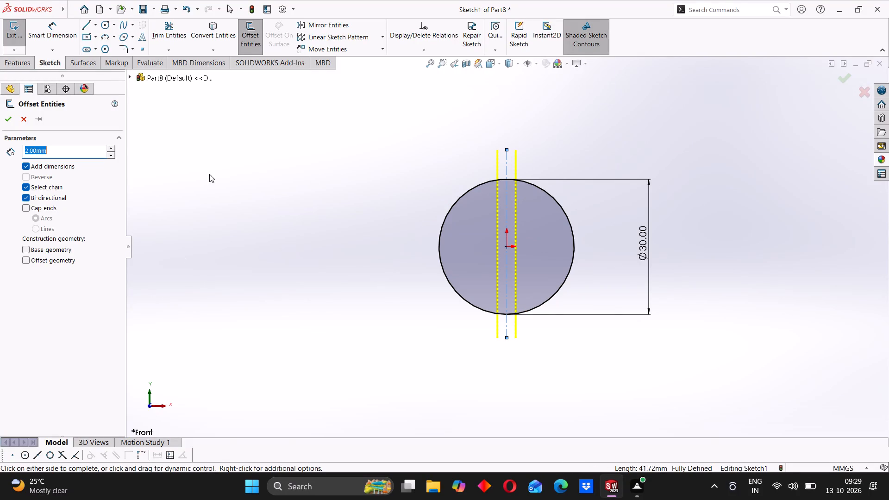
pyautogui.click(4, 123)
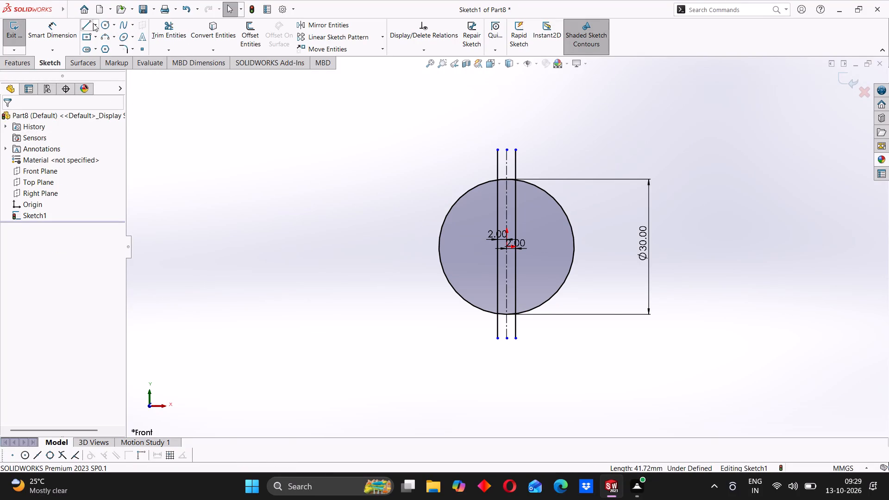
# Draw a 4 mm horizontal line between the two offset lines in the upper part of the circle.
pyautogui.click(86, 26)
pyautogui.scroll(-2, 508, 209)
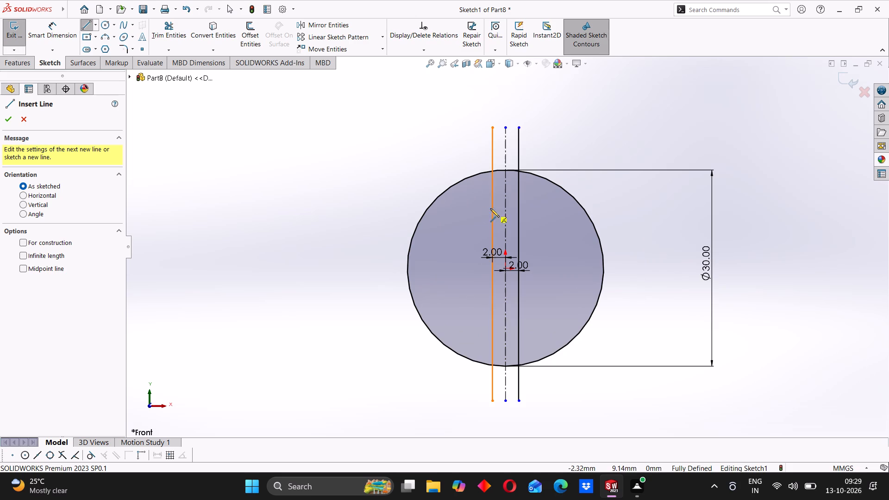
pyautogui.click(493, 208)
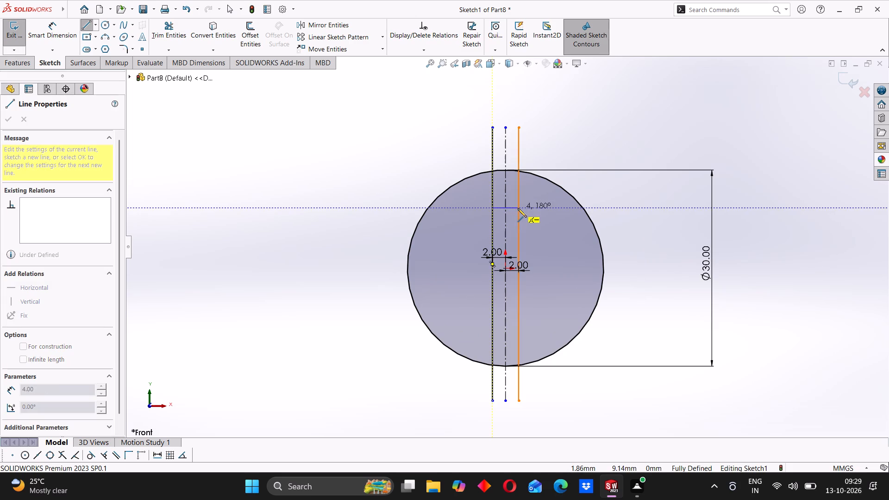
pyautogui.click(518, 208)
pyautogui.rightClick(363, 175)
pyautogui.click(381, 177)
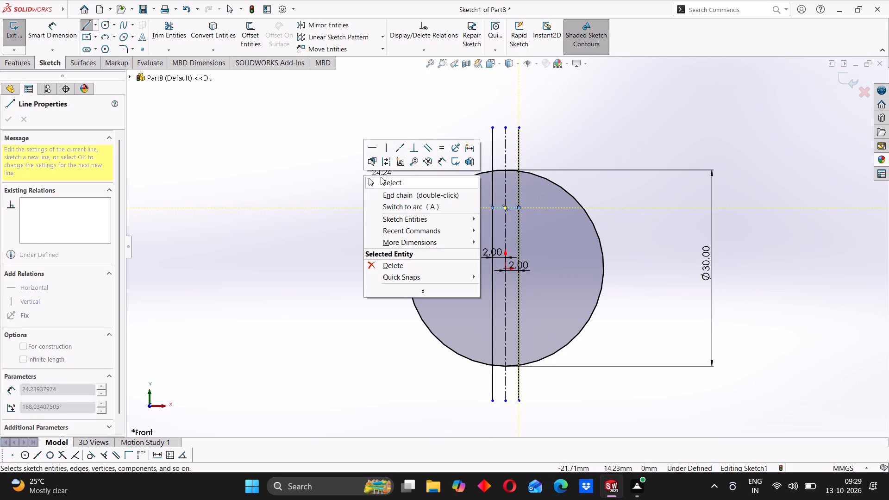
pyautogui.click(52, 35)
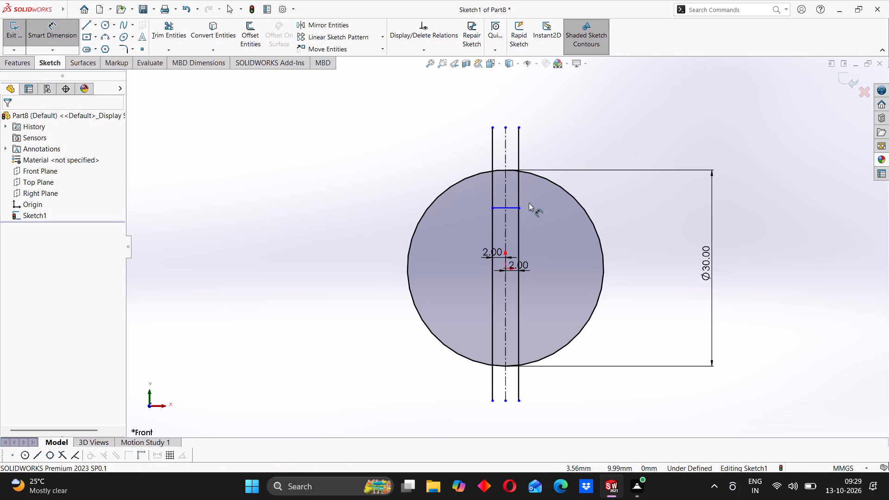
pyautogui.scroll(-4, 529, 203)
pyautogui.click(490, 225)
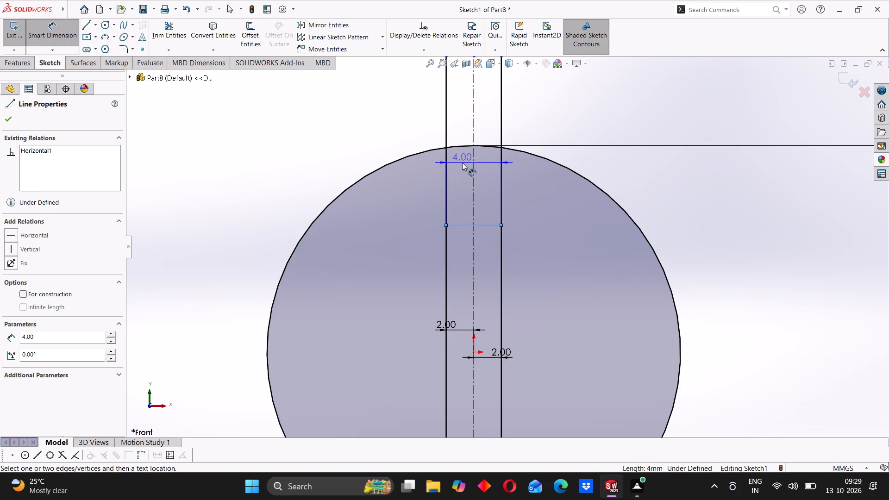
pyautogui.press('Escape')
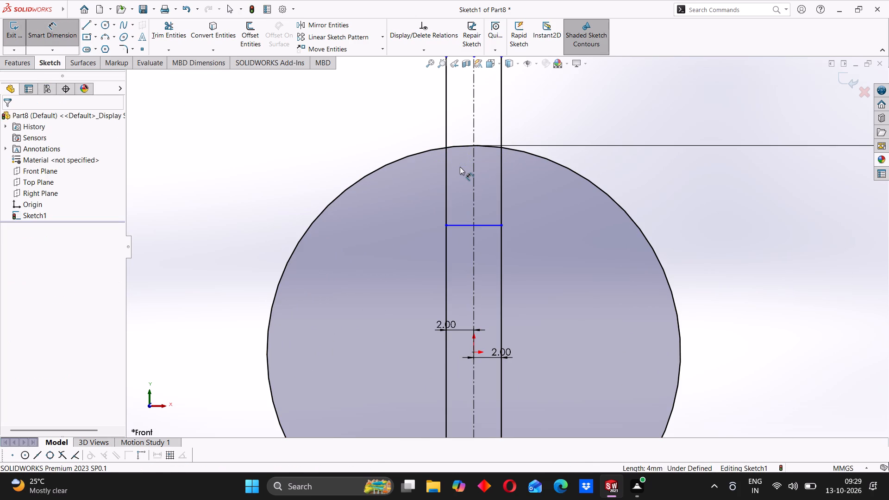
# Trim the two offset lines outside the circle and below the short horizontal line, leaving a slot outline at the circle's top.
pyautogui.scroll(2, 457, 168)
pyautogui.click(162, 32)
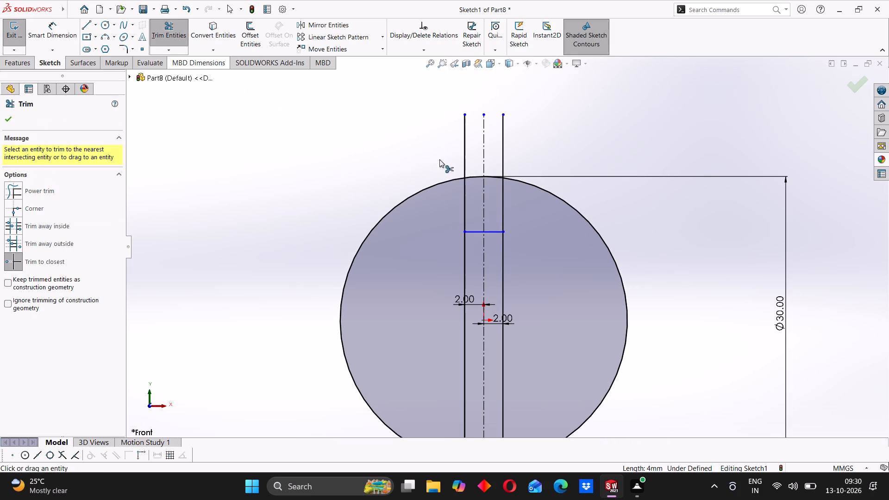
pyautogui.click(465, 146)
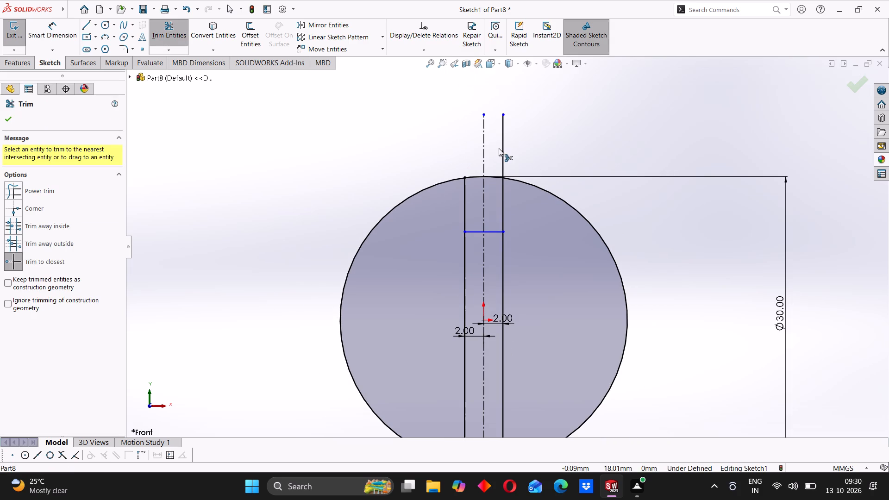
pyautogui.click(503, 149)
pyautogui.scroll(4, 502, 245)
pyautogui.scroll(-3, 503, 364)
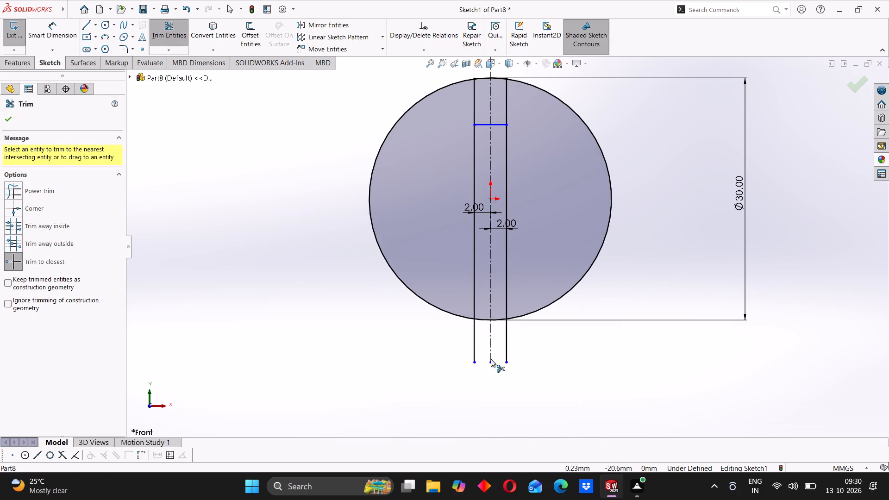
pyautogui.click(473, 346)
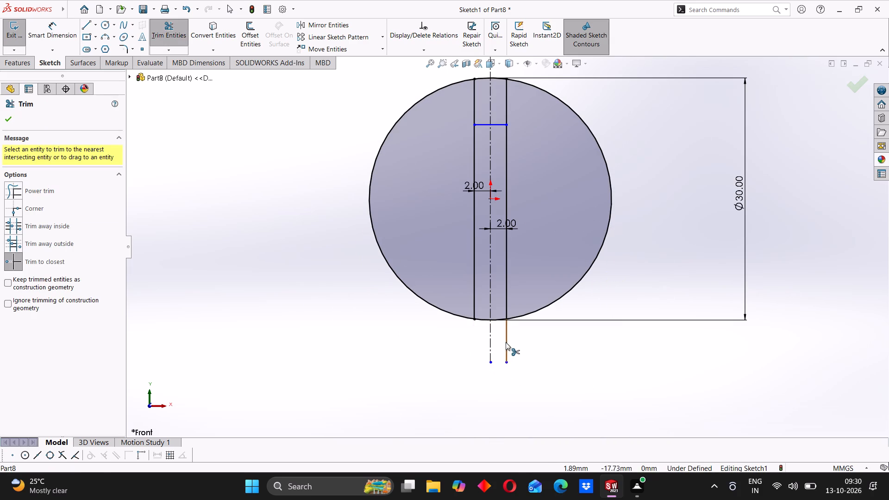
pyautogui.click(506, 342)
pyautogui.click(474, 266)
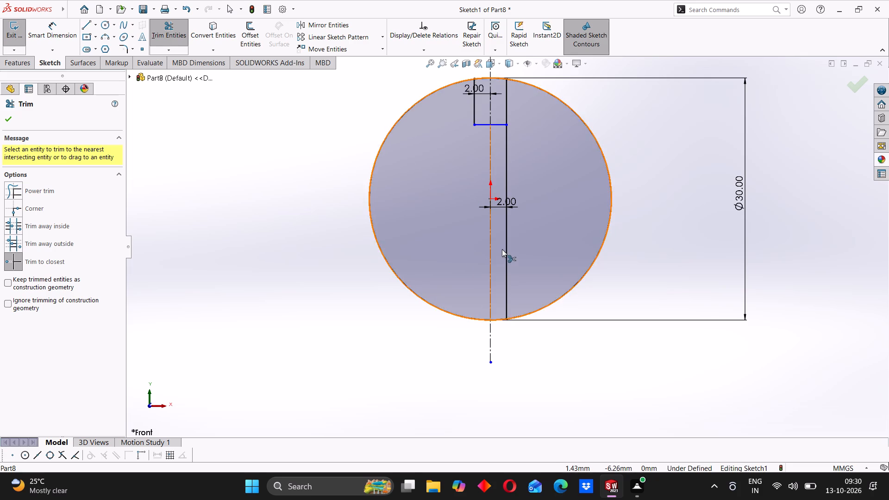
pyautogui.click(505, 248)
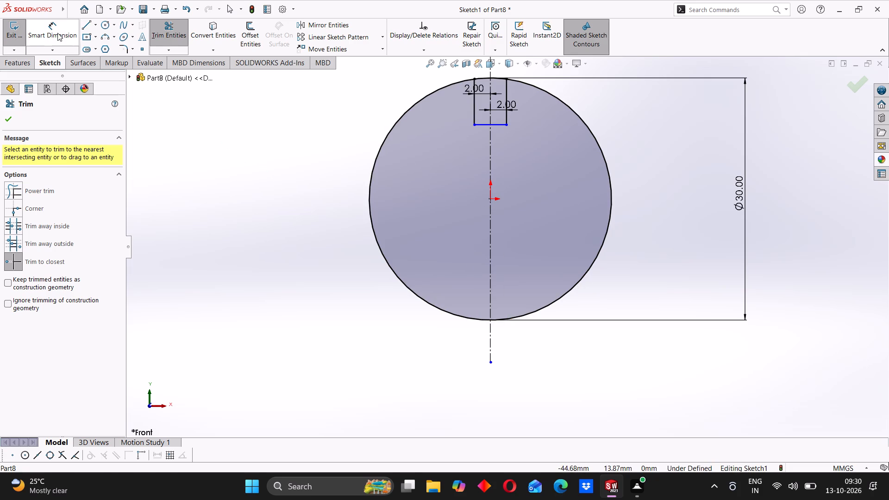
# Dimension the slot's vertical side as 2 mm.
pyautogui.click(57, 33)
pyautogui.scroll(-4, 578, 106)
pyautogui.scroll(3, 394, 137)
pyautogui.scroll(2, 421, 201)
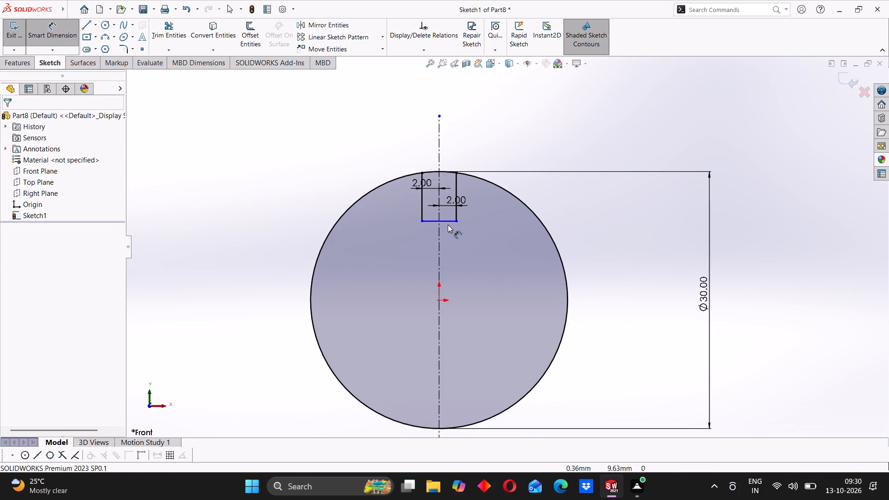
pyautogui.click(457, 188)
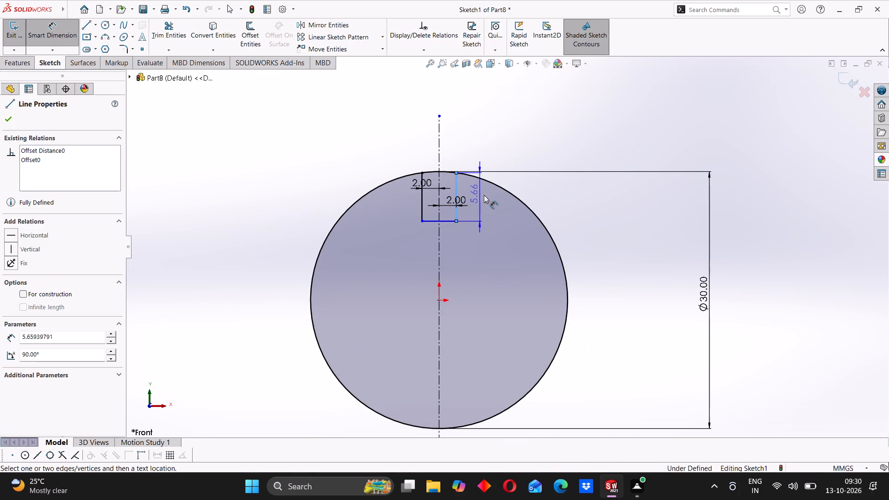
pyautogui.click(484, 195)
pyautogui.press('2')
pyautogui.press('Return')
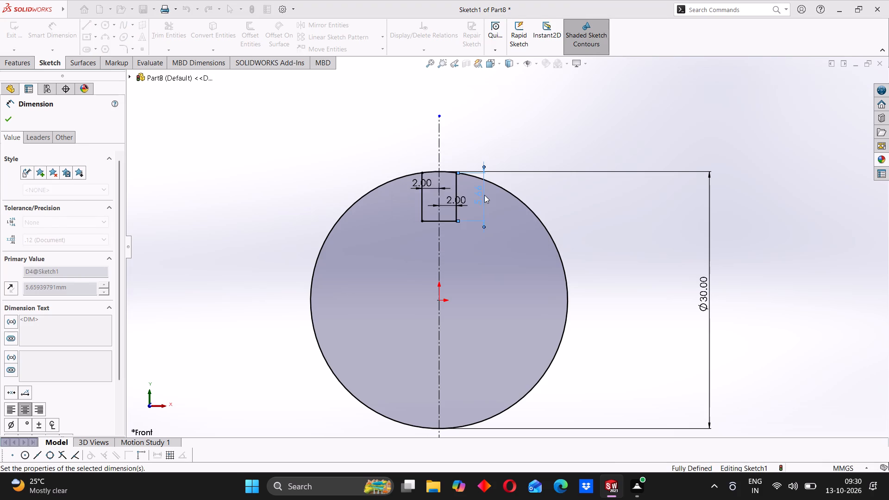
pyautogui.click(314, 159)
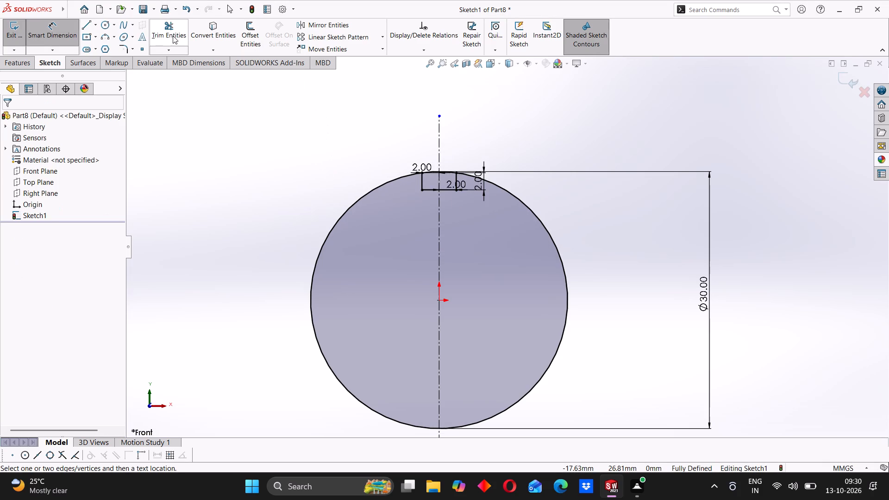
# Trim away the circle's arc between the slot's two sides to open the slot at the top.
pyautogui.click(173, 36)
pyautogui.scroll(-6, 489, 189)
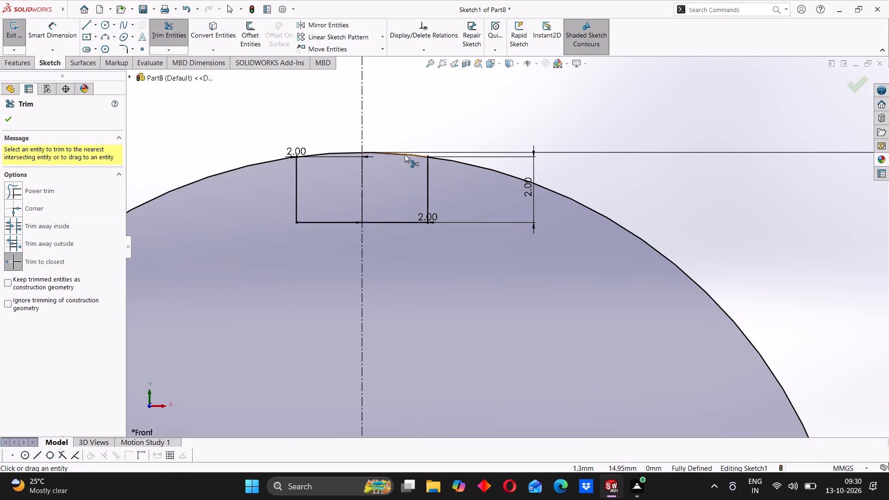
pyautogui.click(405, 154)
pyautogui.click(332, 151)
pyautogui.scroll(2, 419, 230)
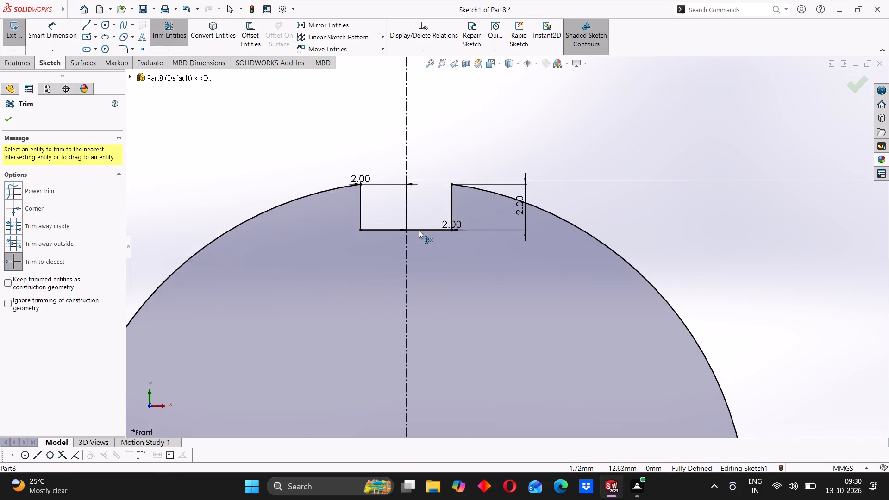
# Circular-pattern the slot's three lines about the circle's centre, with 4 equally spaced instances over 360 degrees.
pyautogui.scroll(5, 419, 230)
pyautogui.scroll(4, 470, 304)
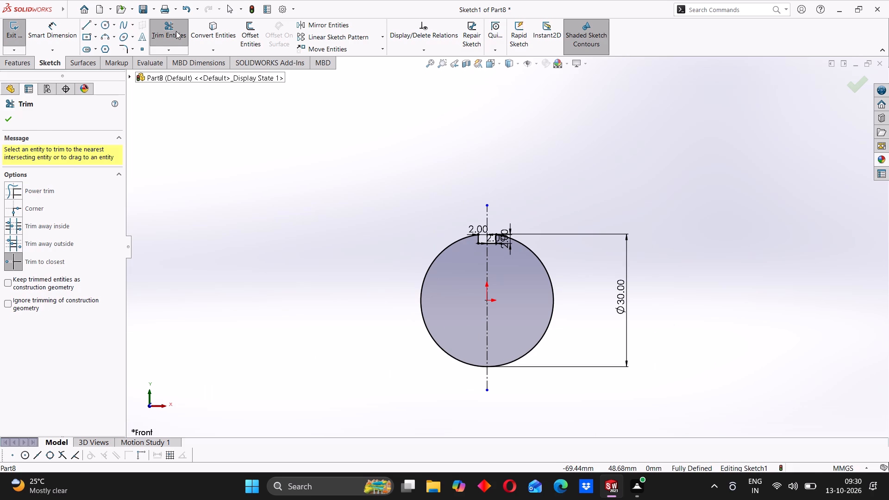
pyautogui.click(176, 31)
pyautogui.click(383, 37)
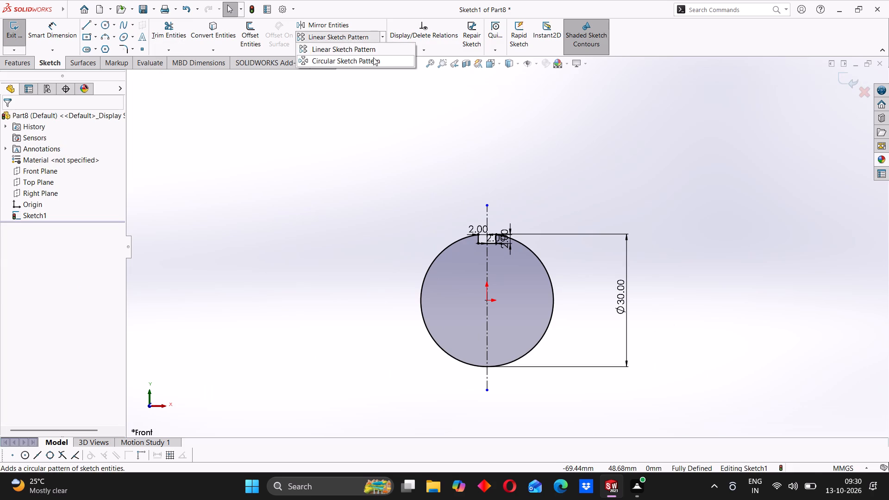
pyautogui.click(373, 57)
pyautogui.scroll(-2, 462, 272)
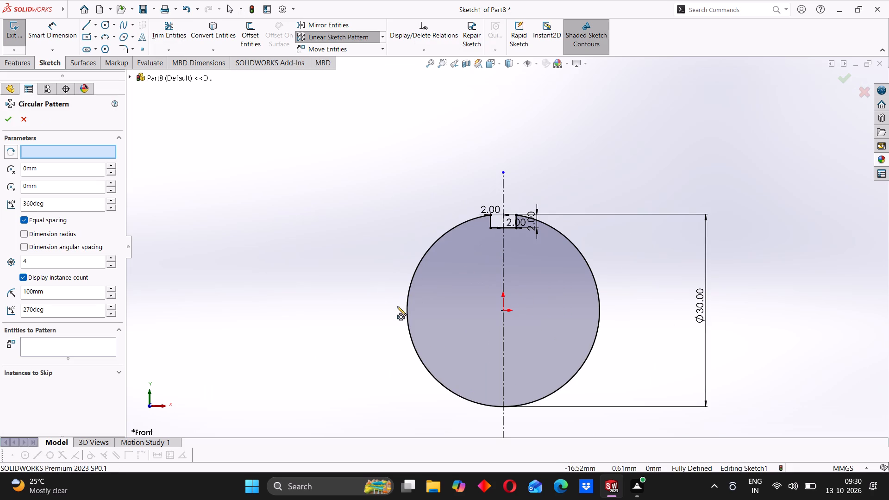
pyautogui.click(406, 300)
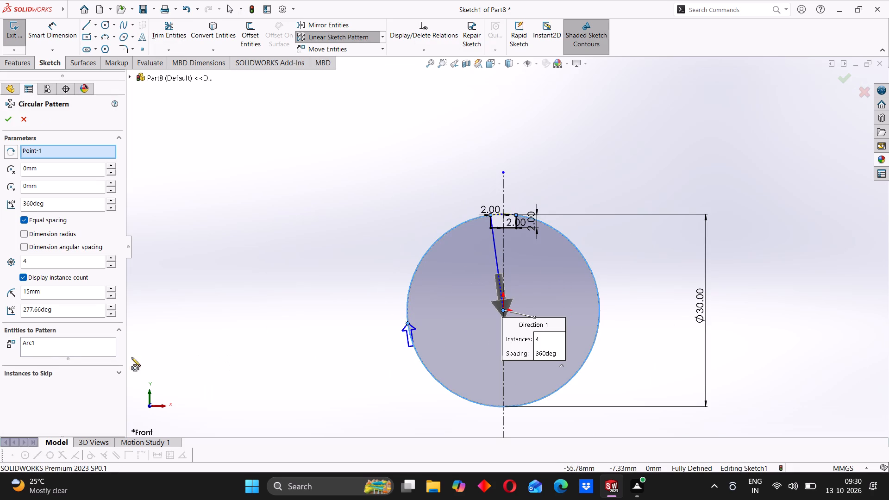
pyautogui.rightClick(47, 347)
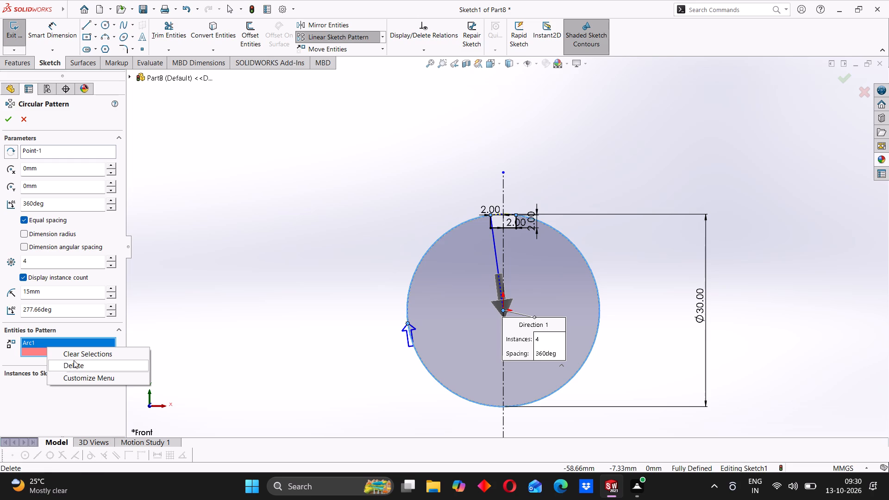
pyautogui.click(80, 356)
pyautogui.scroll(-3, 506, 221)
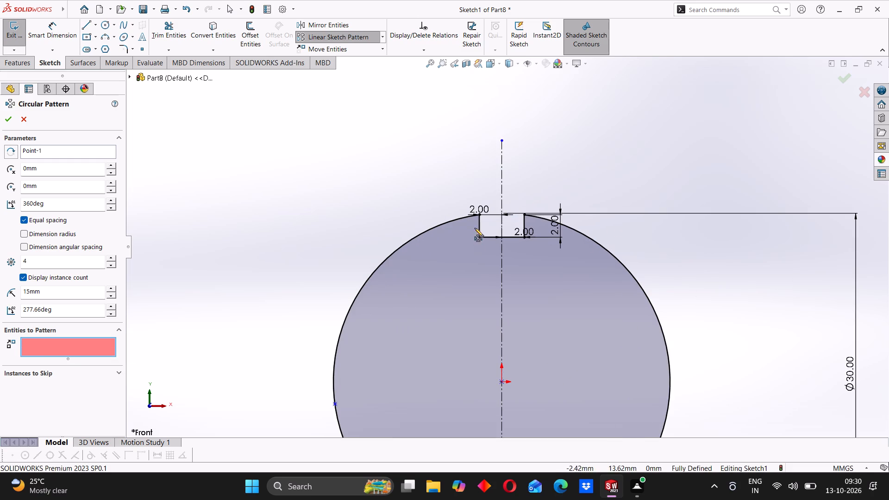
pyautogui.click(479, 225)
pyautogui.click(488, 238)
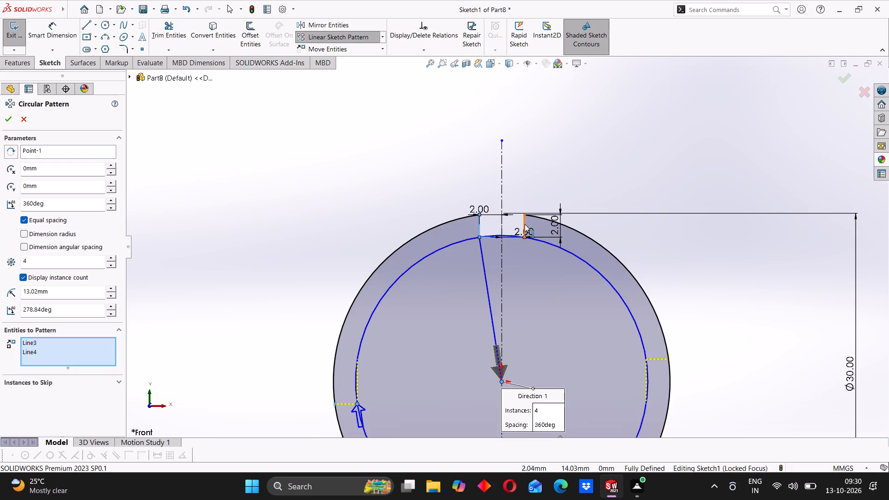
pyautogui.click(525, 224)
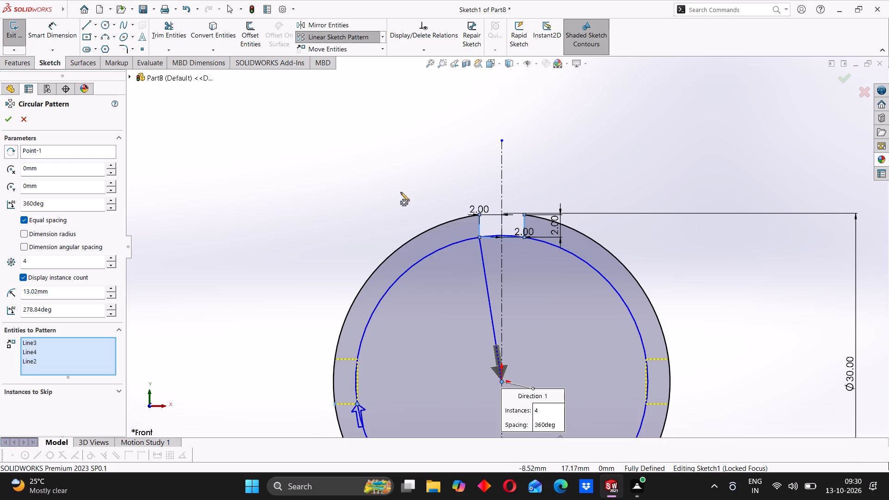
pyautogui.click(6, 123)
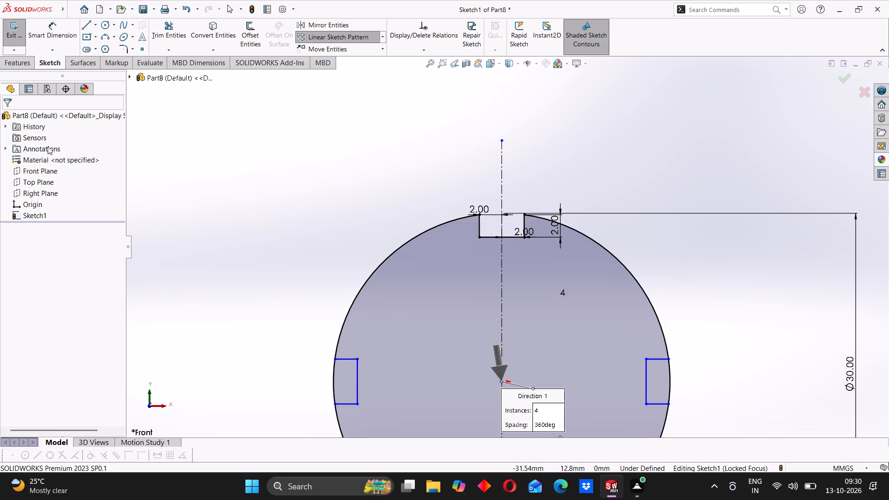
# Trim away the circle's arcs across the three patterned slots to open them at the rim.
pyautogui.scroll(1, 273, 241)
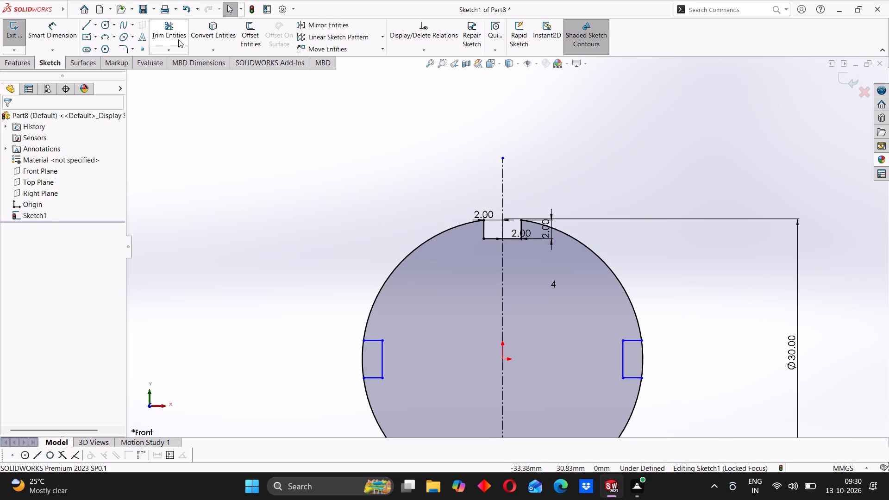
pyautogui.click(176, 39)
pyautogui.scroll(4, 424, 323)
pyautogui.scroll(-3, 407, 344)
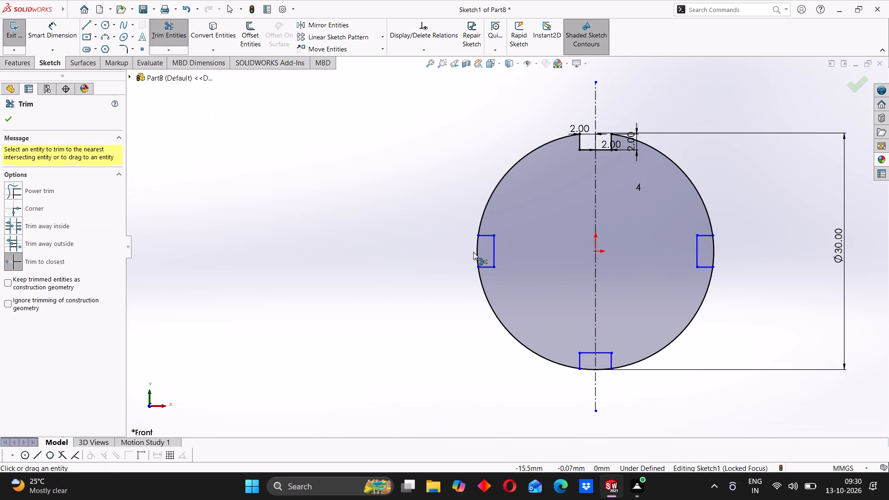
pyautogui.click(473, 252)
pyautogui.click(476, 250)
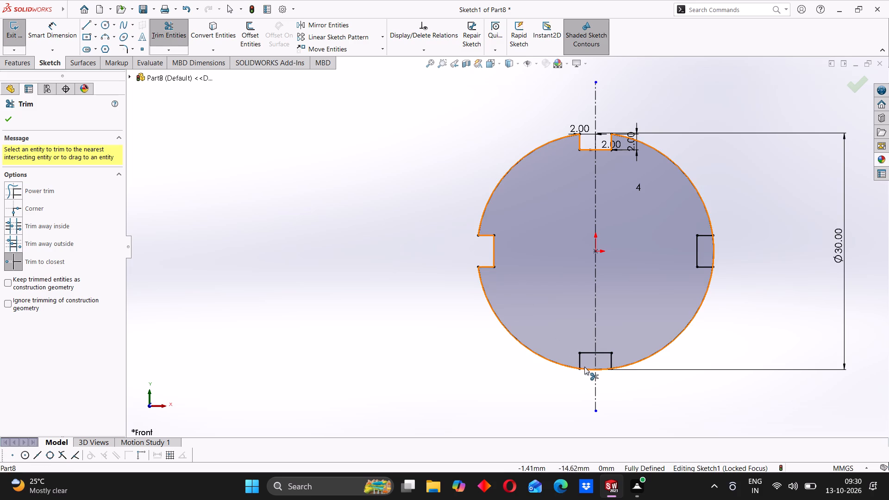
pyautogui.click(584, 367)
pyautogui.click(604, 371)
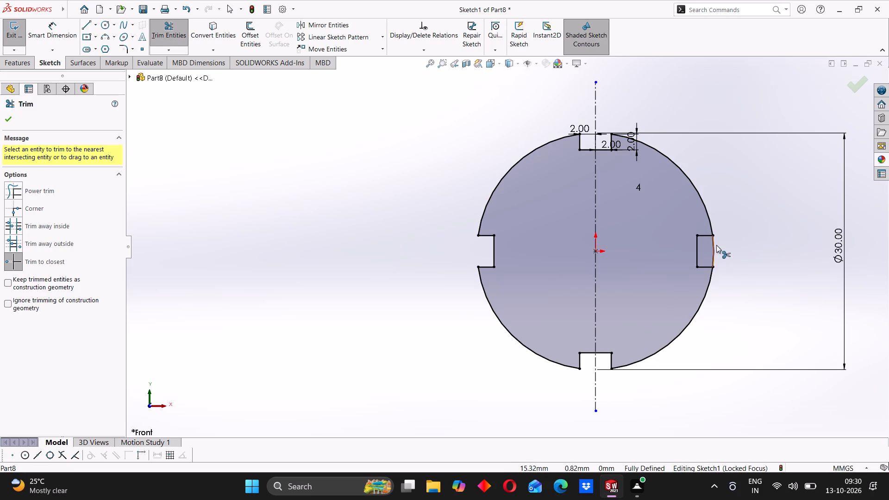
pyautogui.click(714, 247)
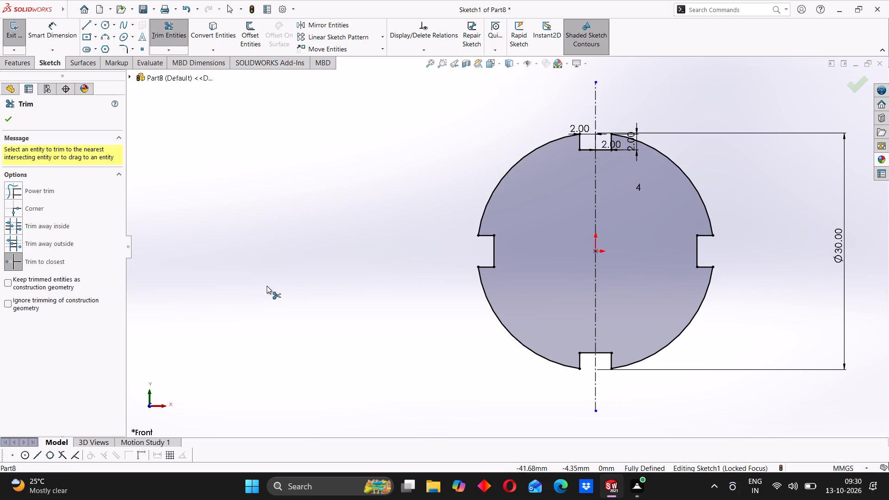
pyautogui.click(4, 118)
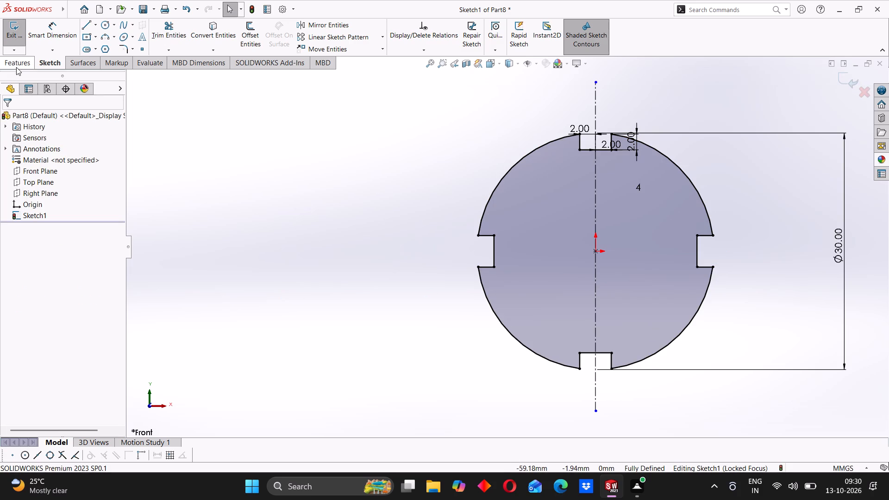
# Extrude the slotted circular profile 15 mm, mid-plane.
pyautogui.click(16, 66)
pyautogui.click(20, 33)
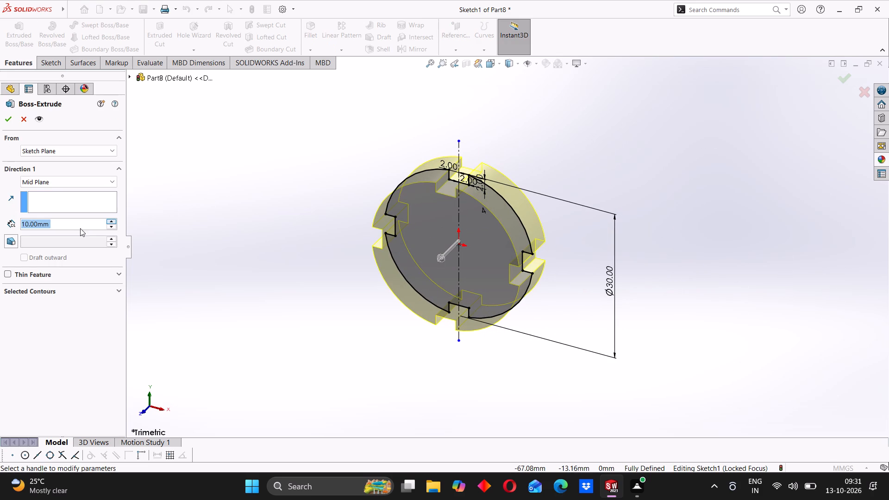
pyautogui.write('15')
pyautogui.press('Return')
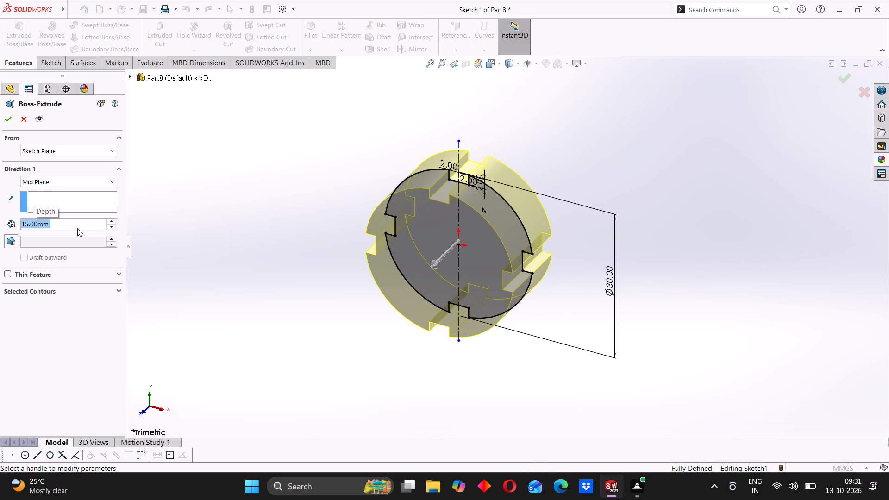
pyautogui.click(6, 121)
# Start a Hole Wizard straight tap and specify a DIN bottoming tapped hole of size M16.
pyautogui.moveTo(379, 297); pyautogui.dragTo(380, 294, button='middle')
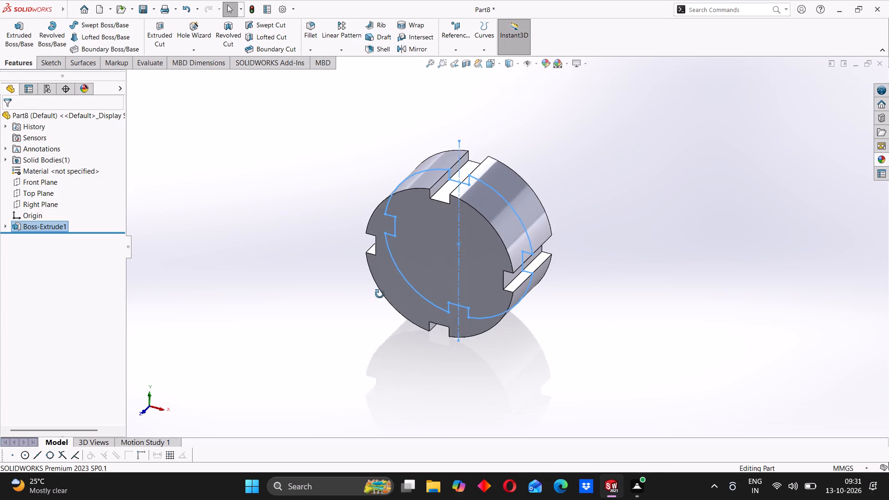
pyautogui.moveTo(380, 294); pyautogui.dragTo(380, 247, button='middle')
pyautogui.click(304, 237)
pyautogui.moveTo(306, 237); pyautogui.dragTo(328, 243, button='middle')
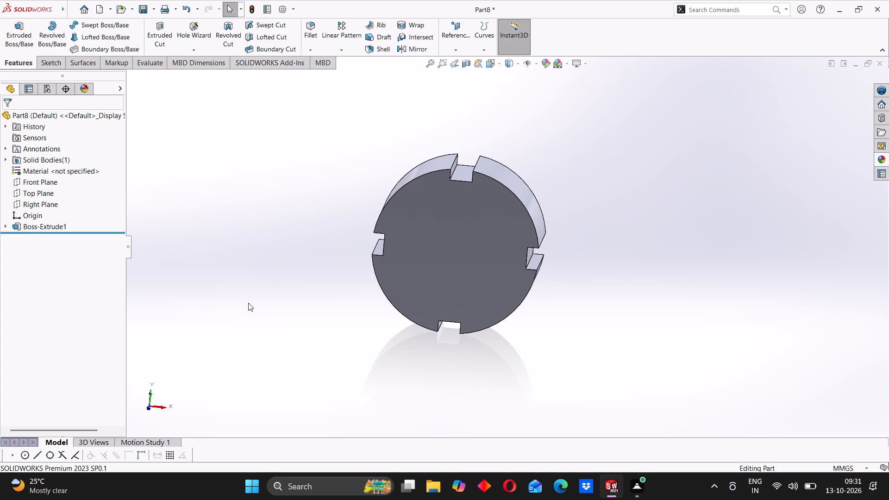
pyautogui.moveTo(410, 283); pyautogui.dragTo(414, 241, button='middle')
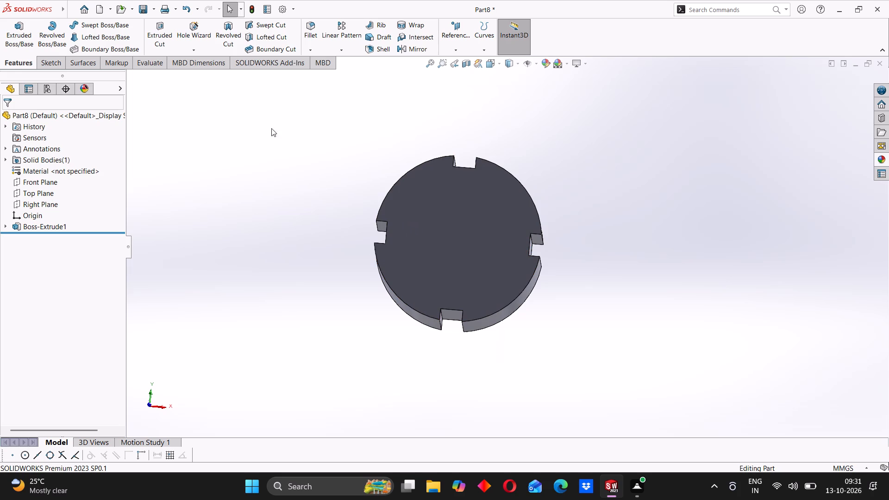
pyautogui.click(199, 37)
pyautogui.click(13, 244)
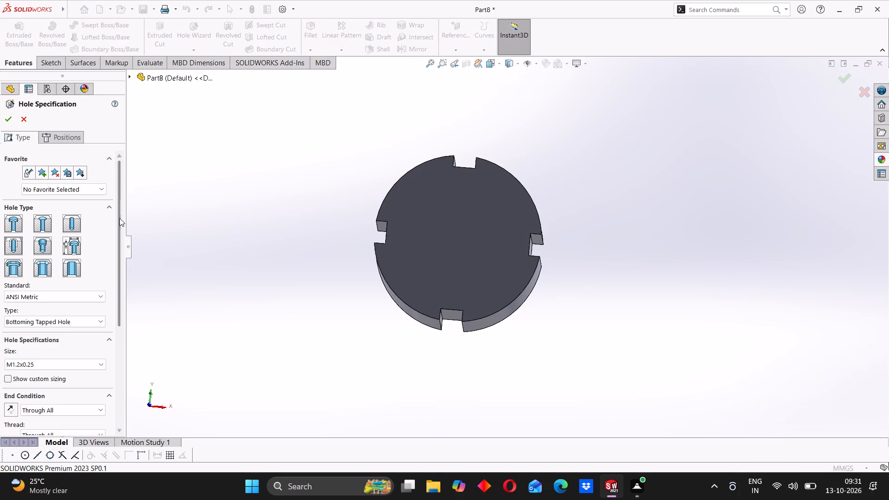
pyautogui.moveTo(119, 217); pyautogui.dragTo(115, 280)
pyautogui.click(72, 259)
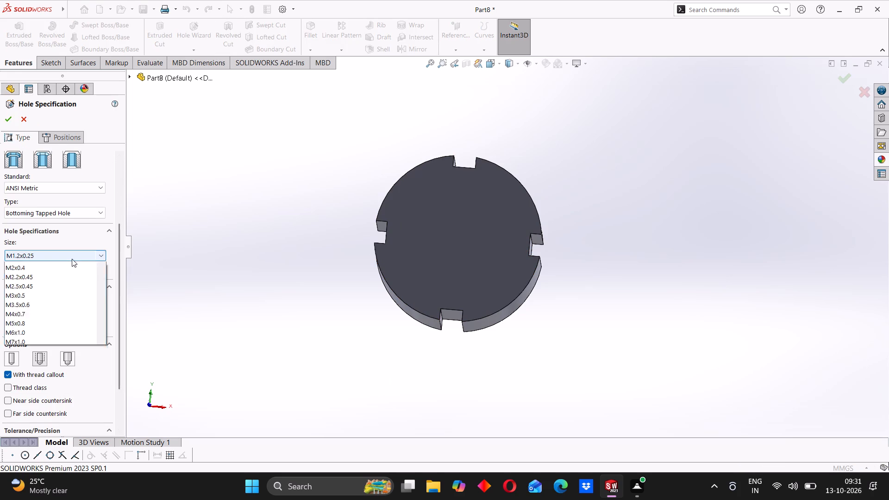
pyautogui.click(67, 186)
pyautogui.click(66, 187)
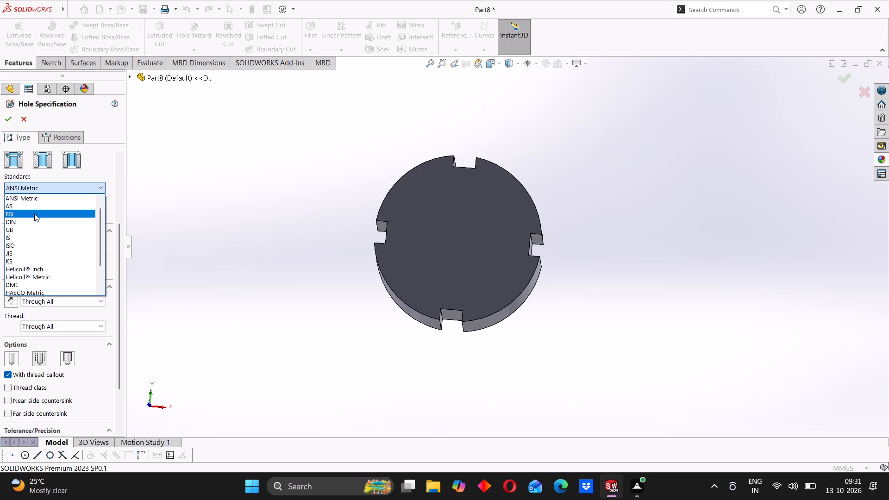
pyautogui.click(29, 223)
pyautogui.click(66, 215)
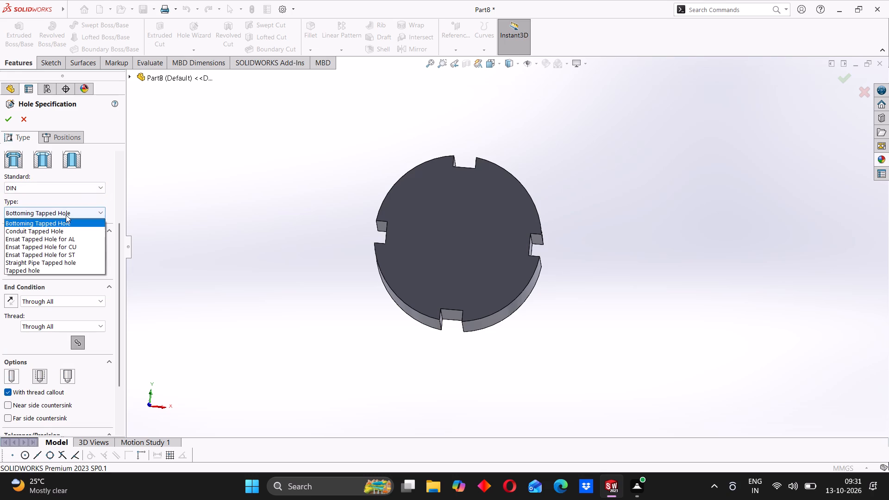
pyautogui.click(66, 215)
pyautogui.click(62, 257)
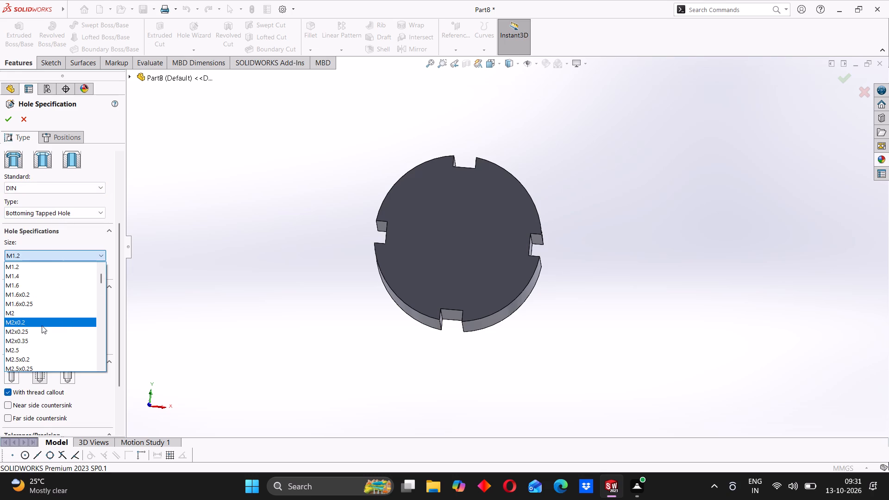
pyautogui.scroll(-4, 36, 330)
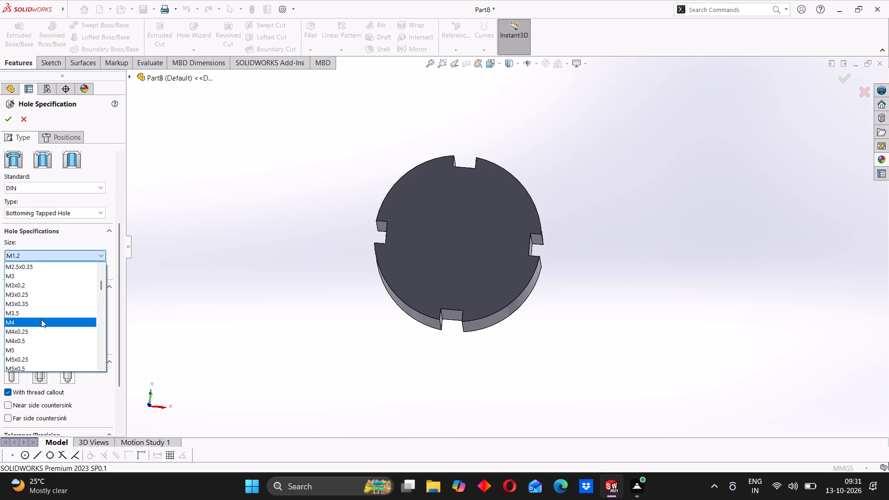
pyautogui.scroll(-6, 37, 319)
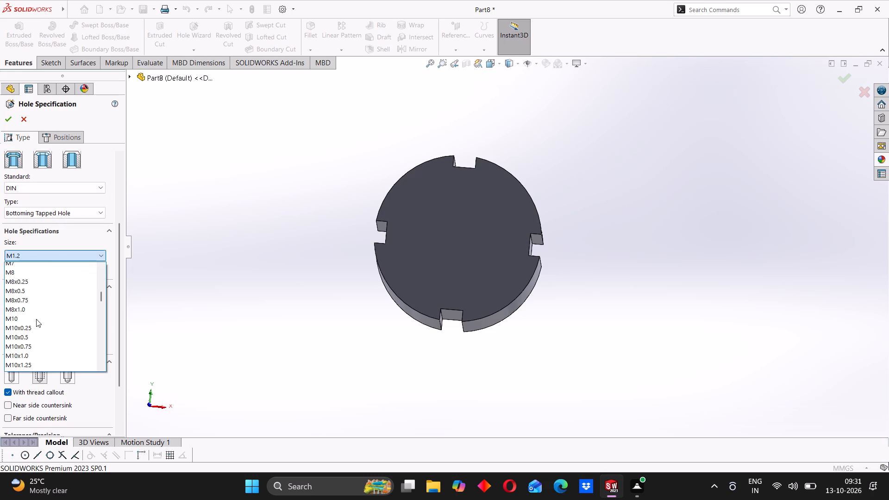
pyautogui.scroll(-4, 36, 319)
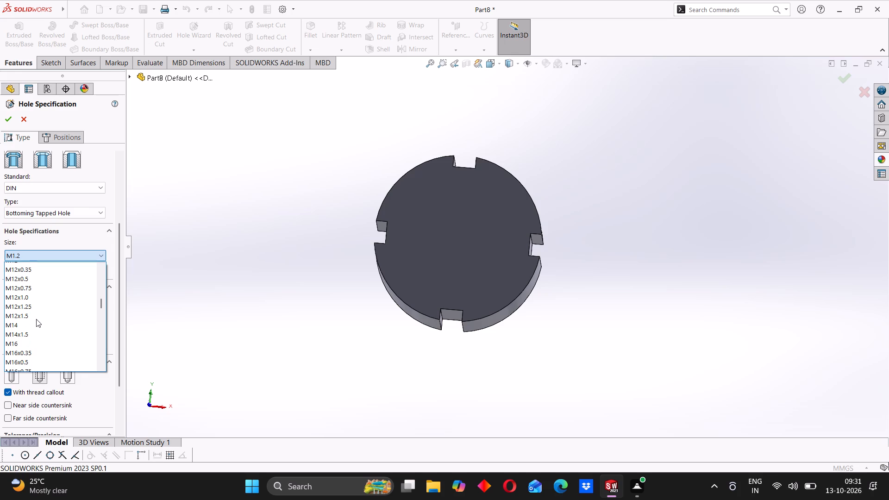
pyautogui.click(23, 340)
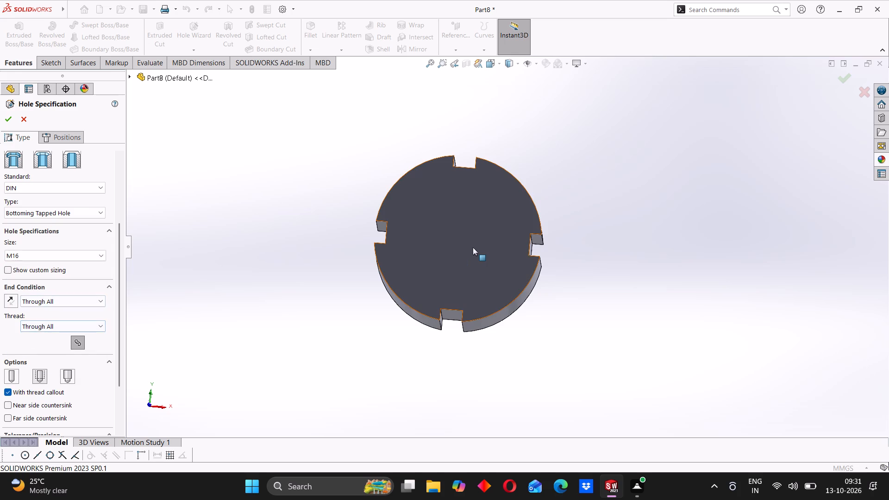
# Place the tapped hole at the centre of the disc's flat face and create it.
pyautogui.click(61, 137)
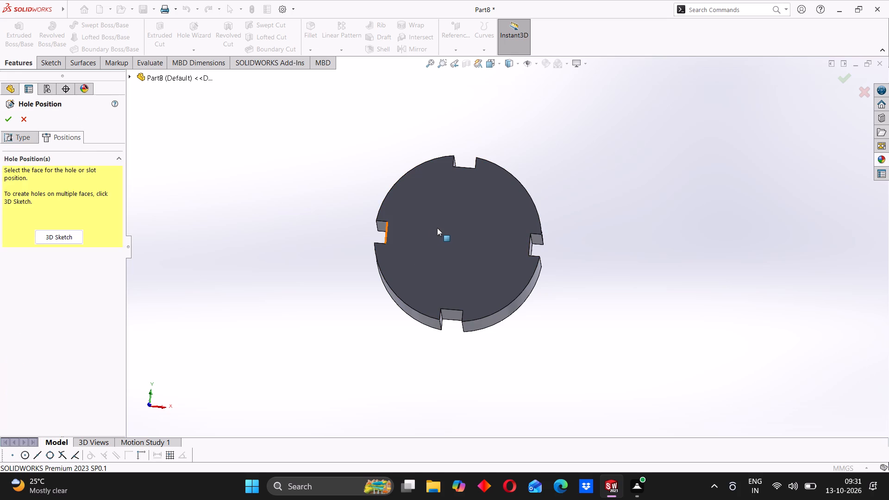
pyautogui.click(451, 230)
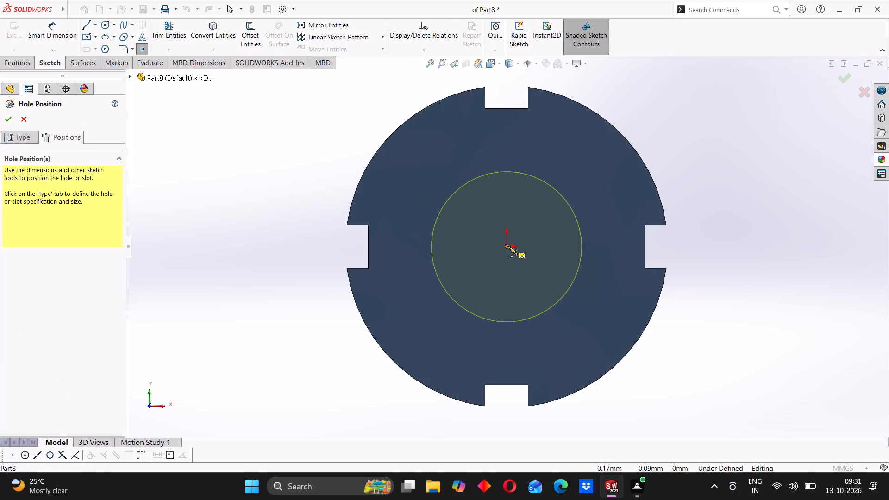
pyautogui.click(508, 246)
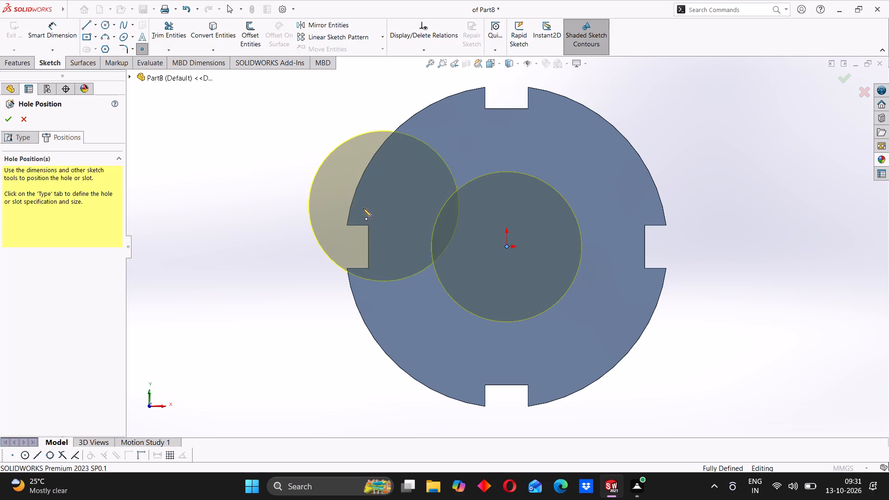
pyautogui.moveTo(289, 206); pyautogui.dragTo(208, 234, button='middle')
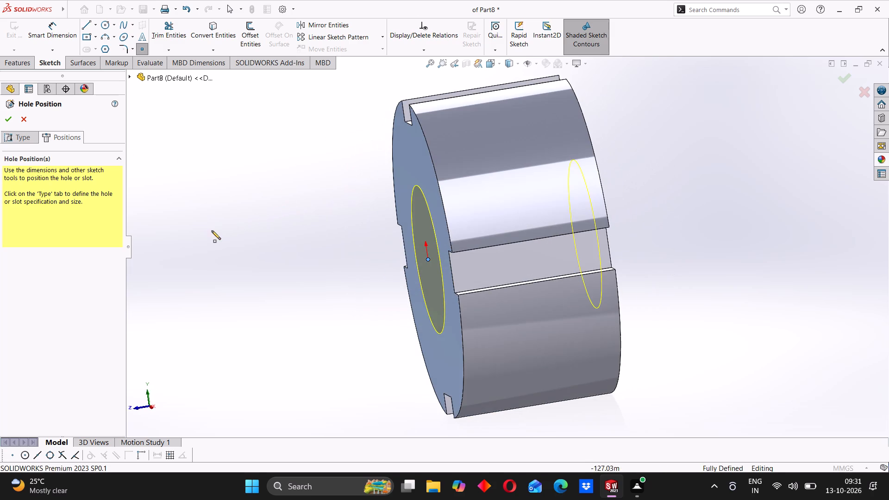
pyautogui.click(13, 122)
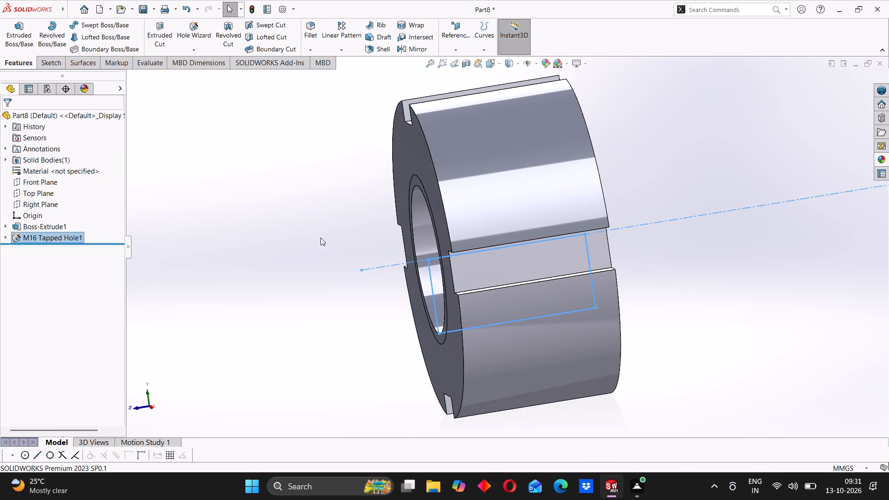
# Chamfer the four outer rim arcs on the disc's tapped-hole face by 1 mm at 45 degrees.
pyautogui.moveTo(324, 240); pyautogui.dragTo(382, 240, button='middle')
pyautogui.click(246, 204)
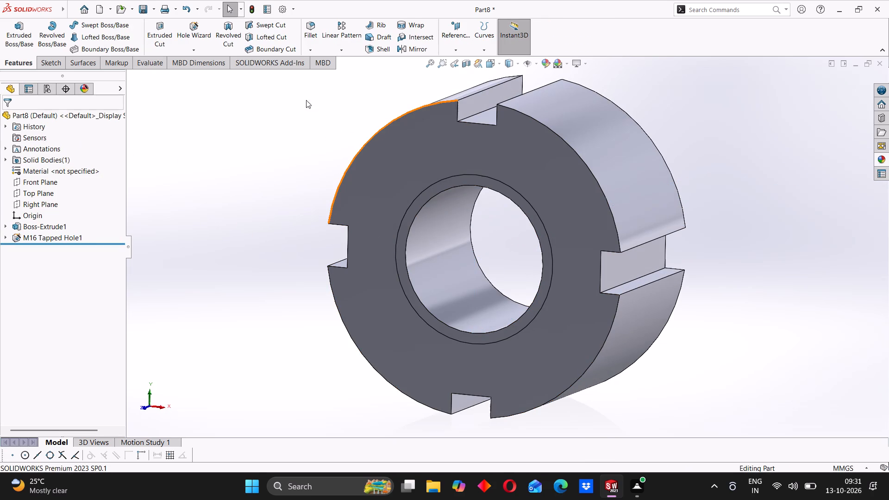
pyautogui.click(307, 53)
pyautogui.click(316, 74)
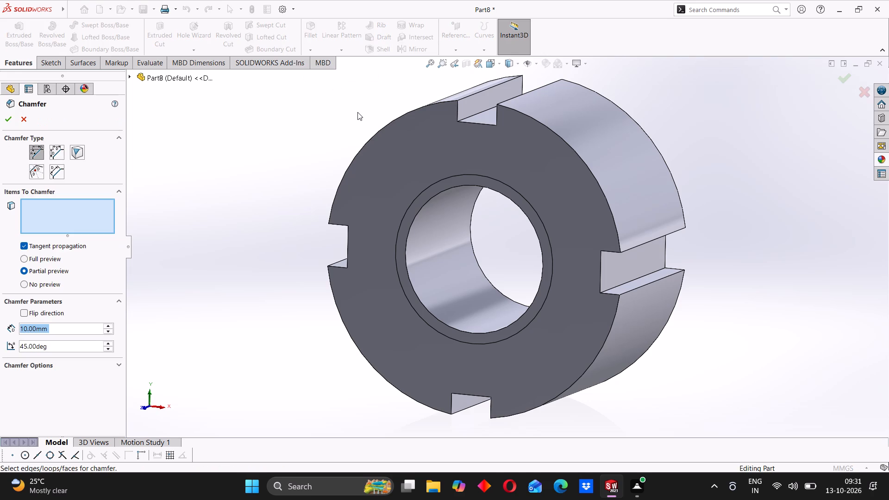
pyautogui.press('1')
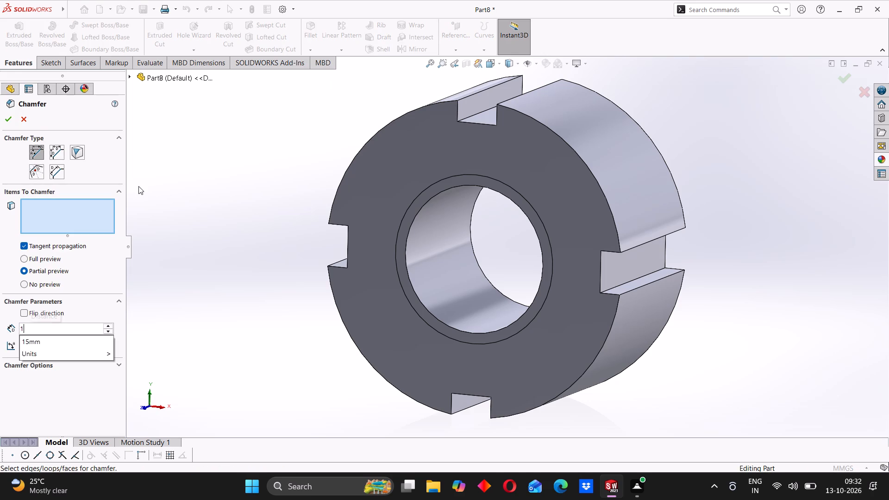
pyautogui.press('Return')
pyautogui.moveTo(363, 164); pyautogui.dragTo(406, 199, button='middle')
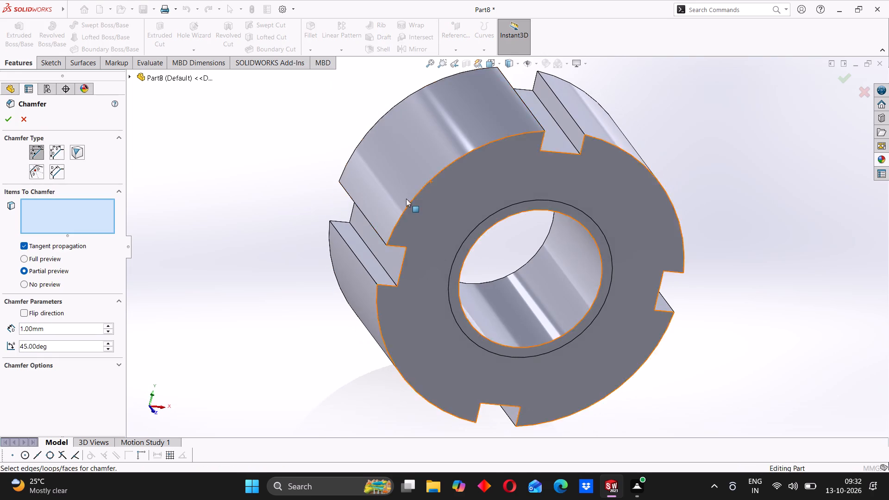
pyautogui.click(432, 178)
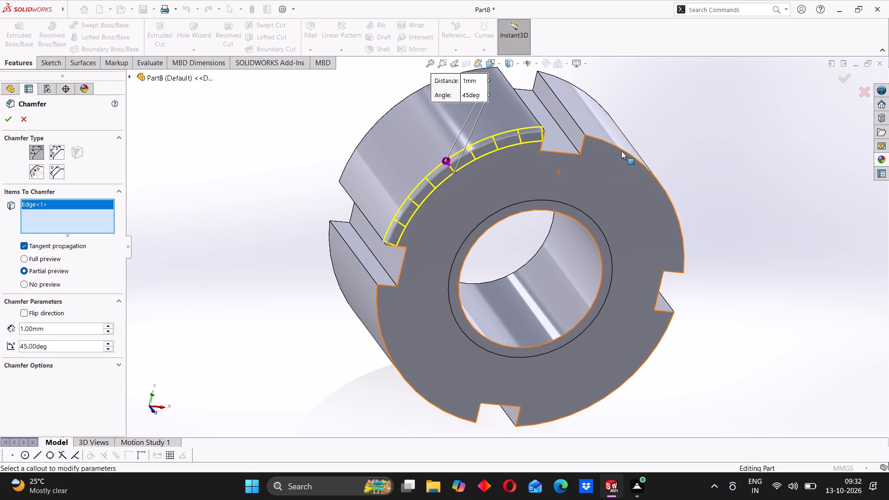
pyautogui.click(622, 150)
pyautogui.scroll(3, 645, 238)
pyautogui.moveTo(550, 359); pyautogui.dragTo(531, 330, button='middle')
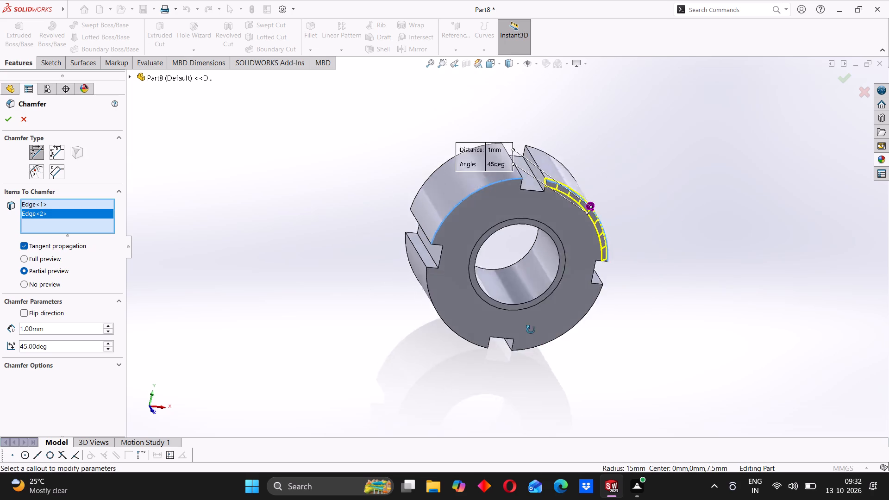
pyautogui.moveTo(531, 330); pyautogui.dragTo(488, 253, button='middle')
pyautogui.scroll(-3, 497, 253)
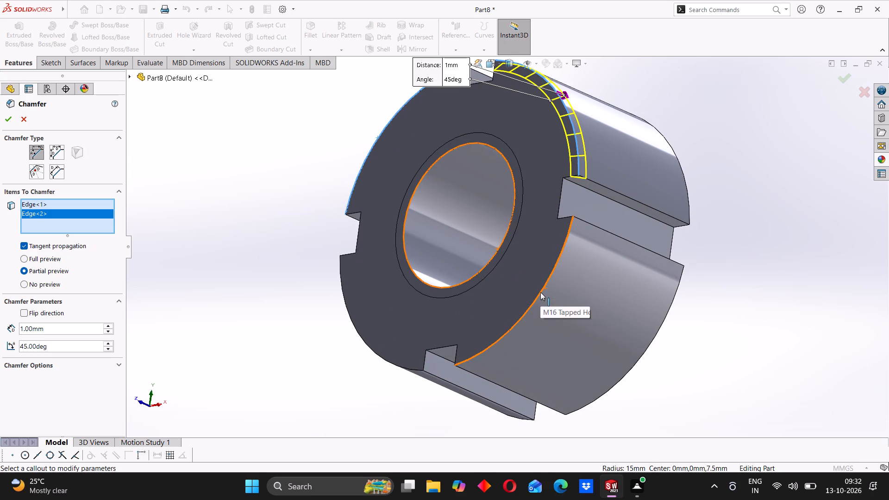
pyautogui.click(540, 292)
pyautogui.moveTo(360, 323); pyautogui.dragTo(384, 321, button='middle')
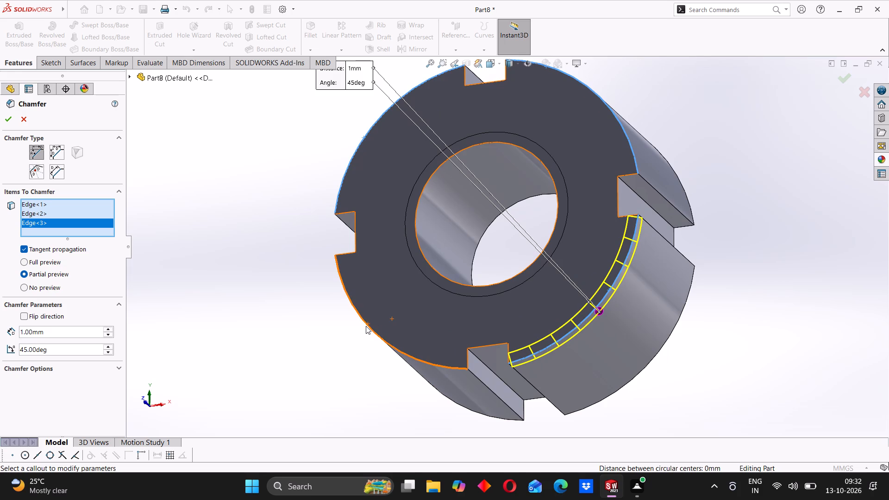
pyautogui.click(367, 324)
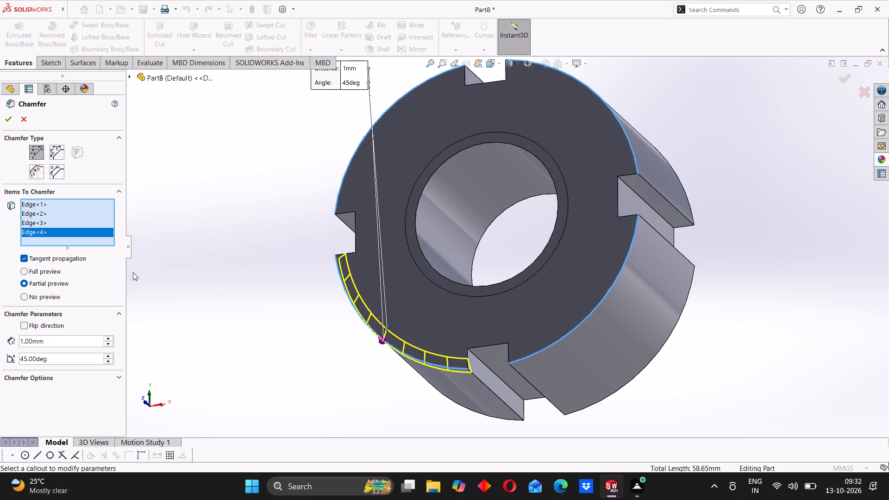
pyautogui.click(6, 118)
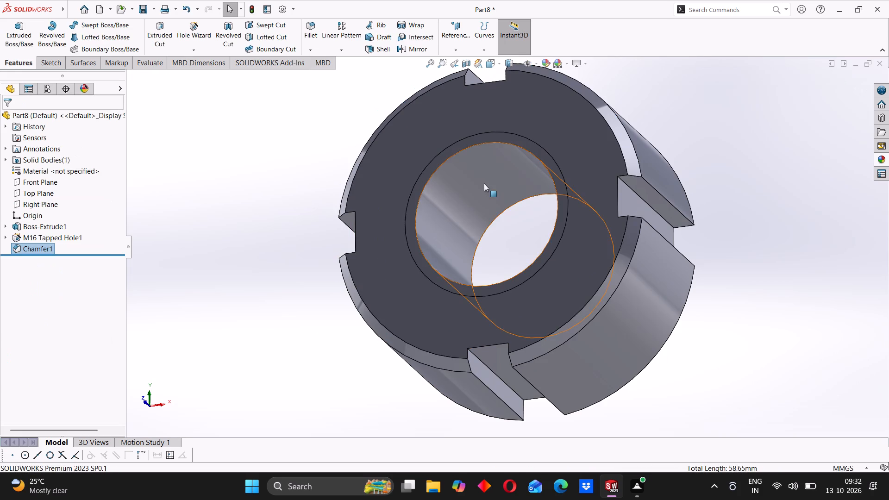
# Start a sketch on the Top Plane and draw a circle of about 1.06 mm radius on the nut's centre axis, between the origin and the chamfered face.
pyautogui.moveTo(484, 183); pyautogui.dragTo(486, 289, button='middle')
pyautogui.click(264, 212)
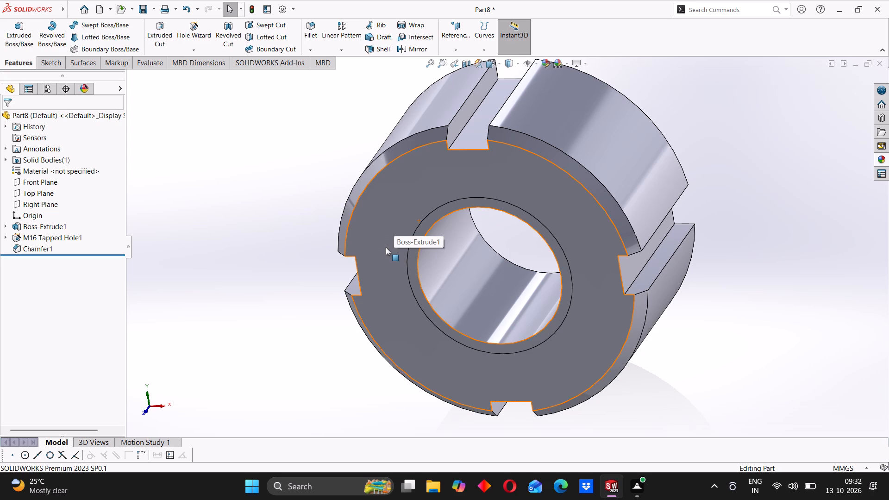
pyautogui.scroll(1, 526, 202)
pyautogui.moveTo(574, 262); pyautogui.dragTo(546, 251, button='middle')
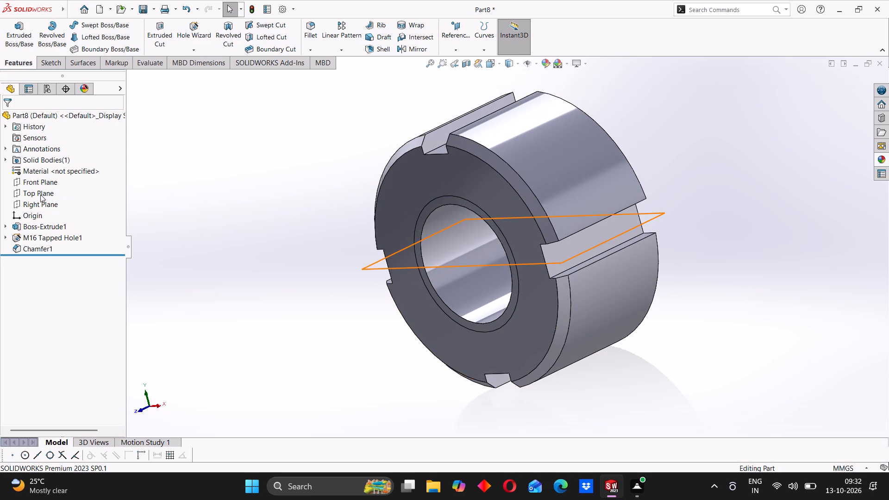
pyautogui.click(40, 194)
pyautogui.click(48, 181)
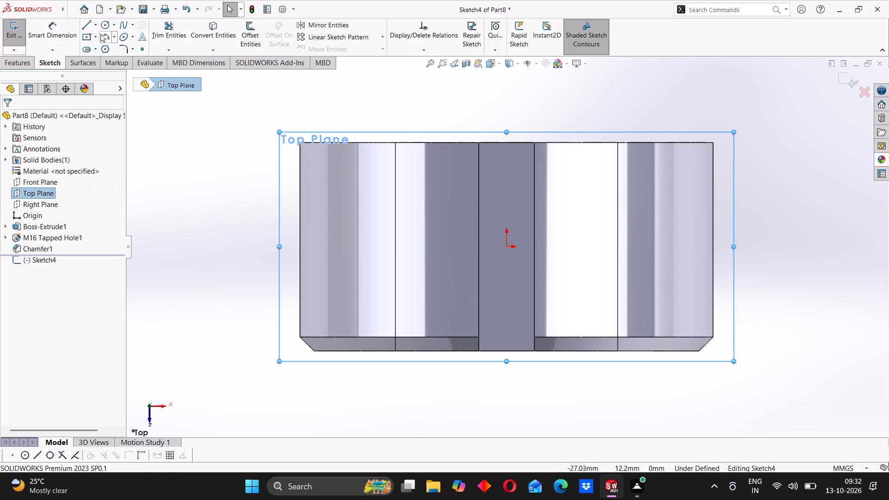
pyautogui.click(101, 27)
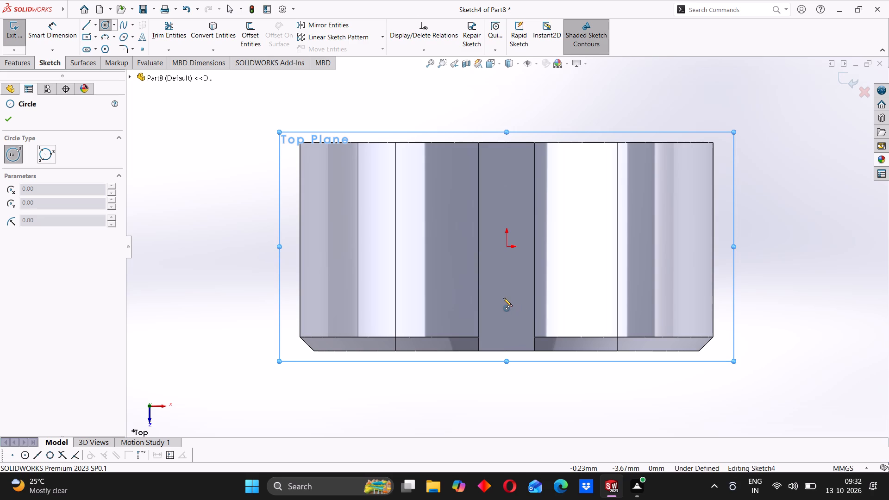
pyautogui.moveTo(469, 383); pyautogui.dragTo(453, 292, button='middle')
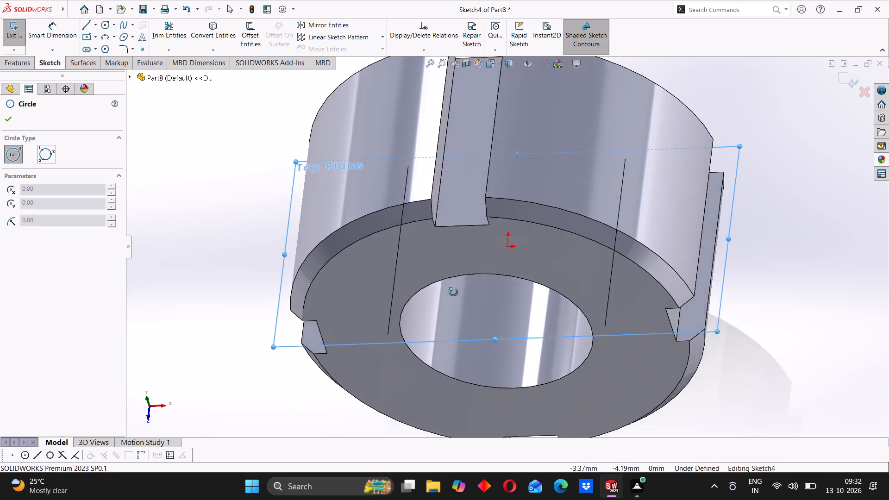
pyautogui.moveTo(453, 292); pyautogui.dragTo(470, 297, button='middle')
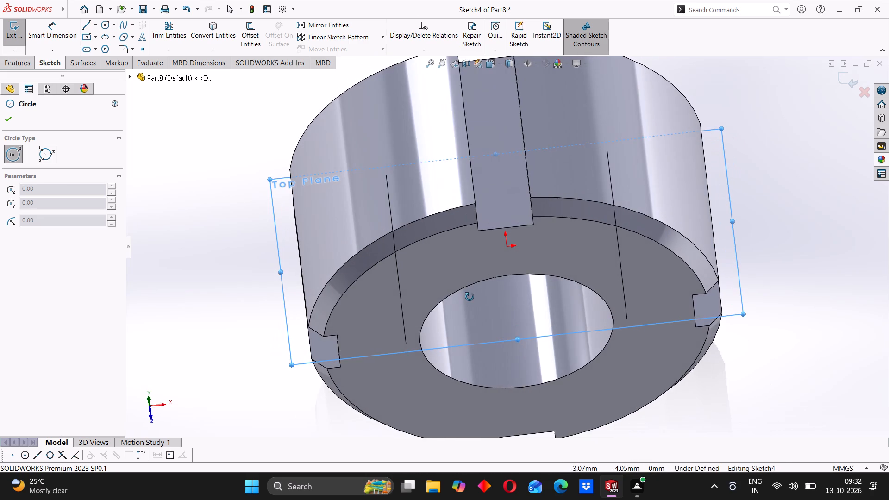
pyautogui.moveTo(470, 297); pyautogui.dragTo(453, 202, button='middle')
pyautogui.scroll(3, 454, 204)
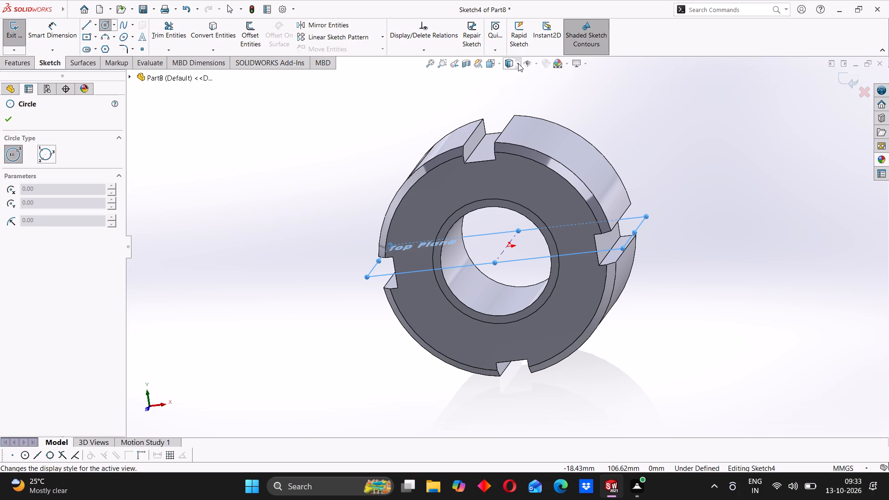
pyautogui.click(519, 63)
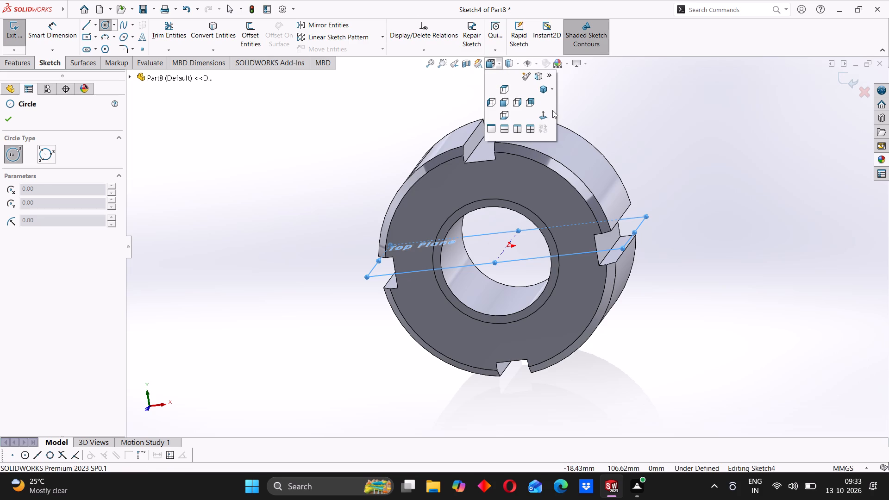
pyautogui.click(544, 115)
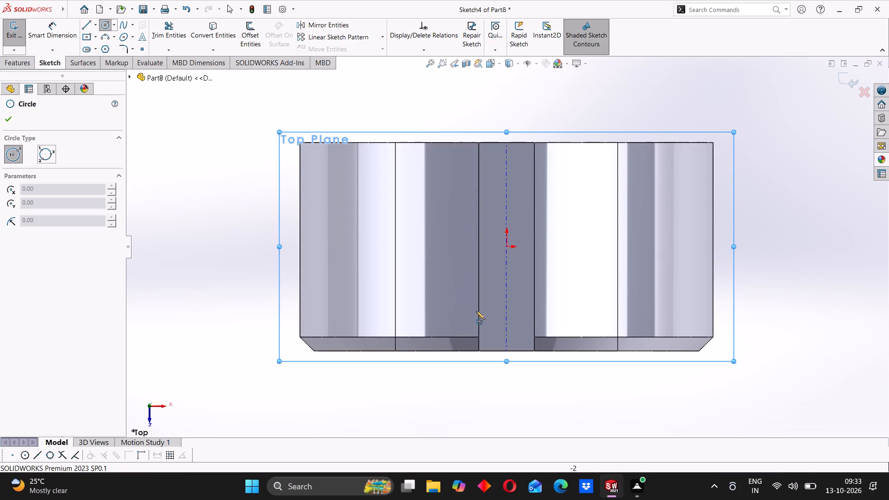
pyautogui.click(507, 291)
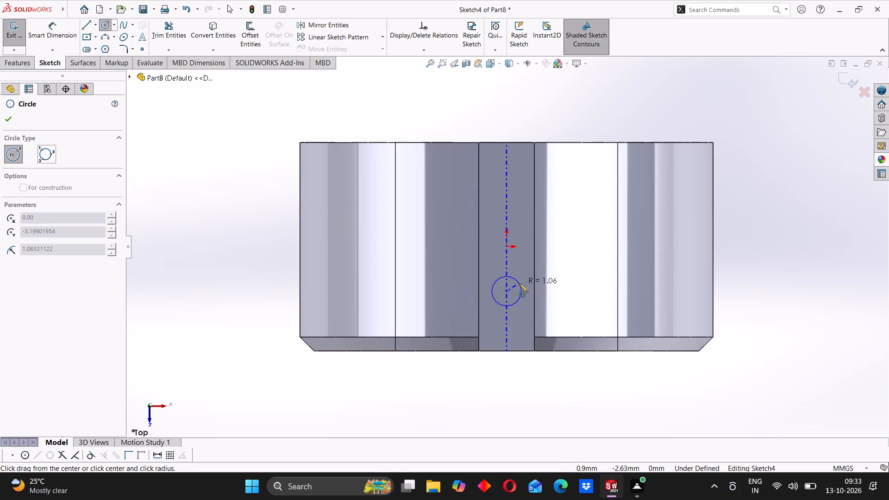
pyautogui.click(519, 283)
# Dimension the circle's diameter as 4 mm.
pyautogui.click(52, 38)
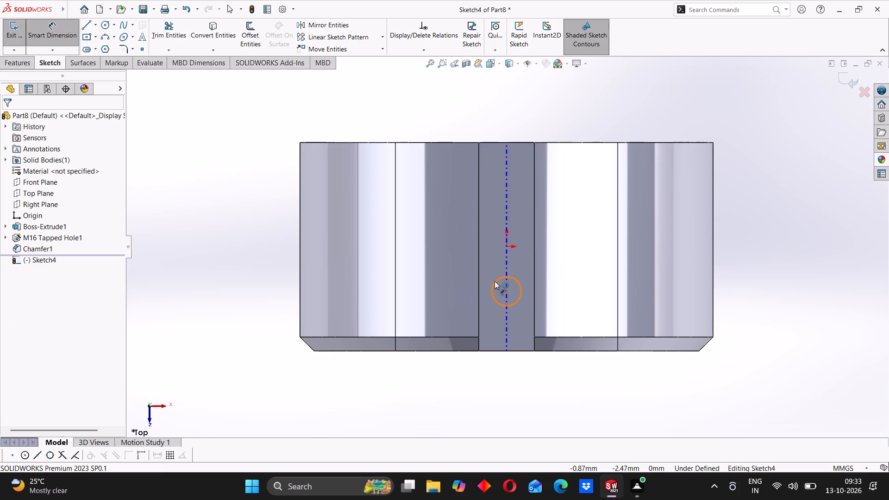
pyautogui.click(516, 279)
pyautogui.click(549, 269)
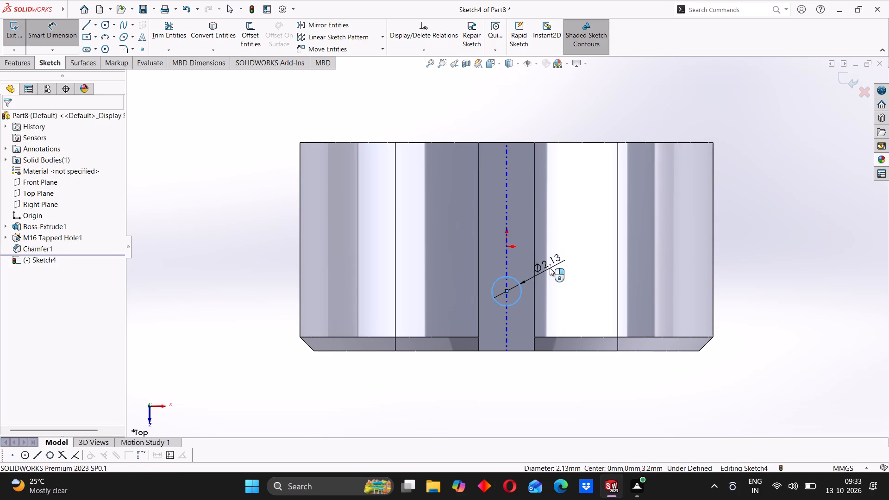
pyautogui.press('4')
pyautogui.press('Return')
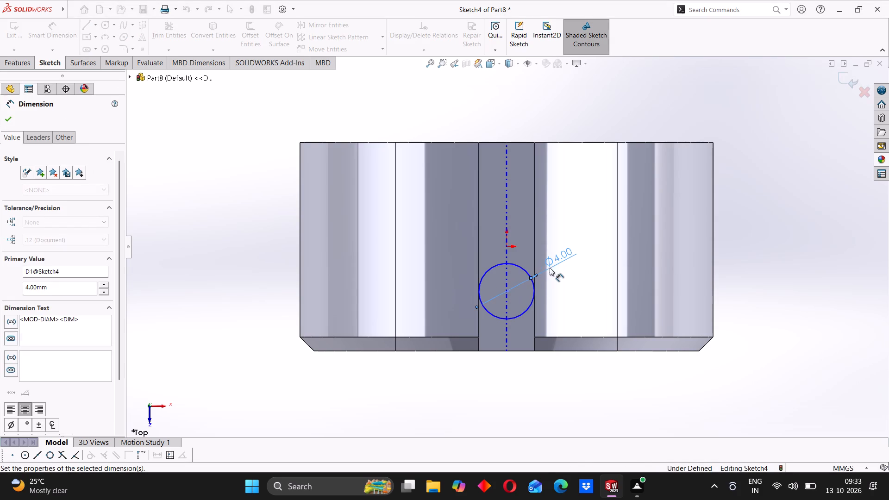
pyautogui.click(174, 261)
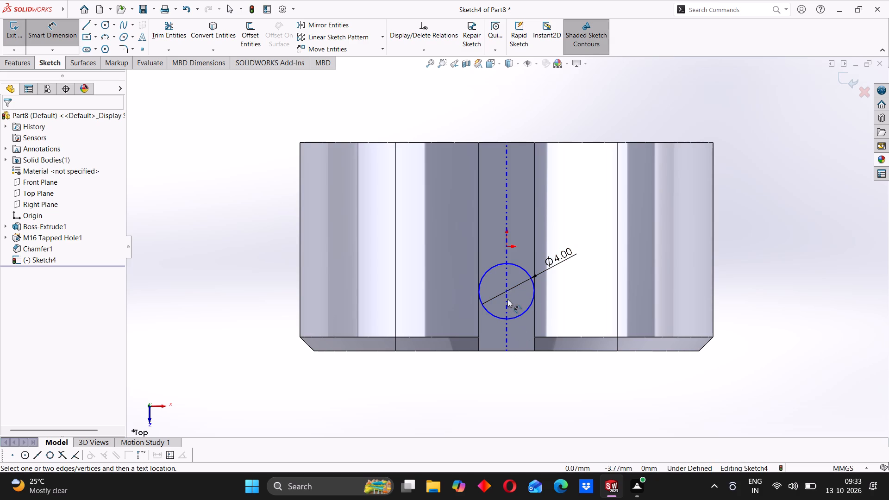
# Dimension the circle's centre 6 mm from the slot's end edge on the chamfered face.
pyautogui.click(504, 292)
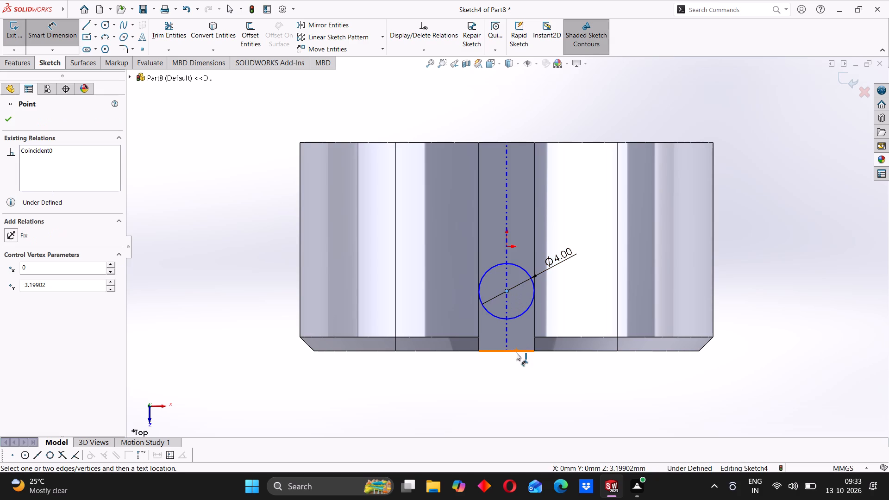
pyautogui.click(516, 352)
pyautogui.click(731, 313)
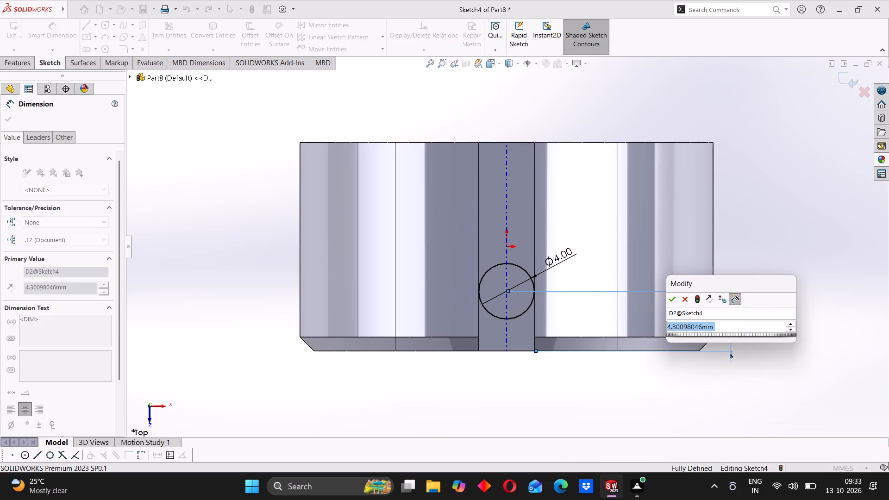
pyautogui.press('6')
pyautogui.press('Return')
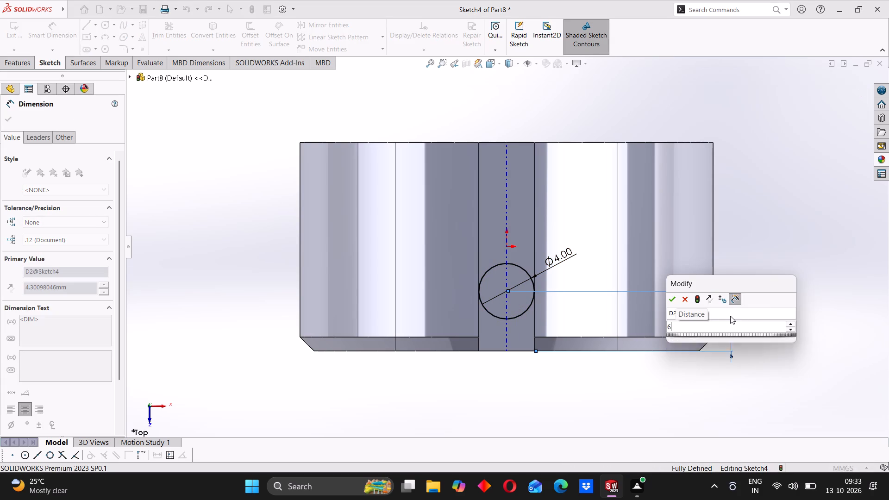
pyautogui.click(195, 243)
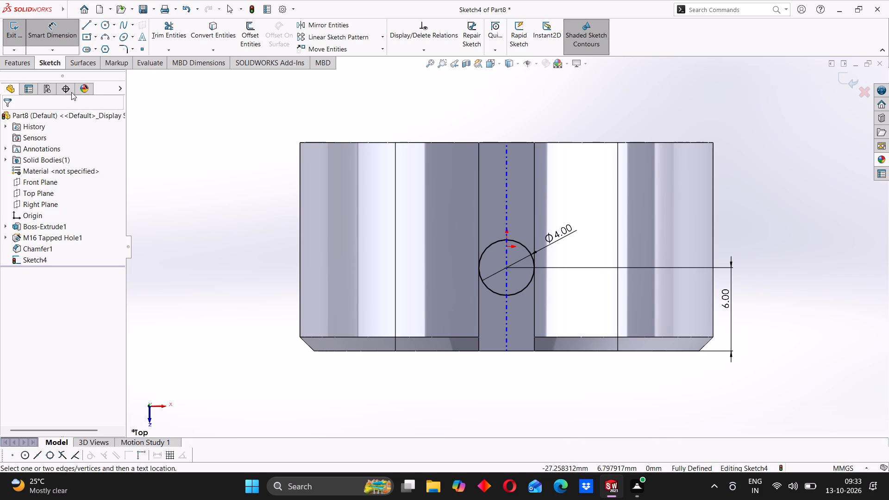
# Cut-extrude the 4 mm circle through all in both directions to make the radial cross hole through the nut.
pyautogui.click(20, 65)
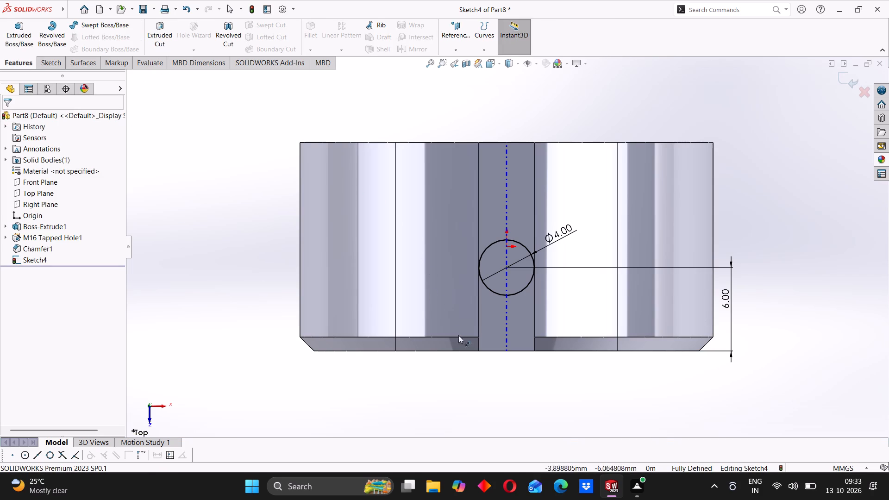
pyautogui.moveTo(462, 339); pyautogui.dragTo(429, 189, button='middle')
pyautogui.scroll(4, 380, 203)
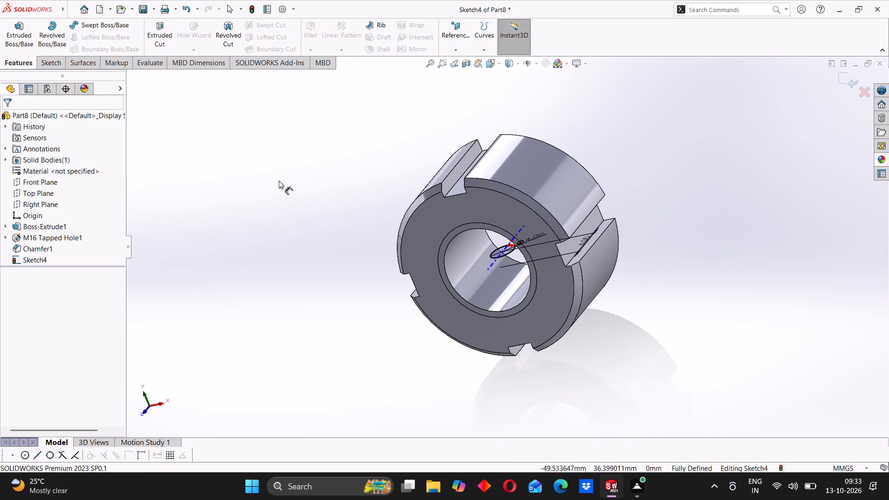
pyautogui.click(56, 67)
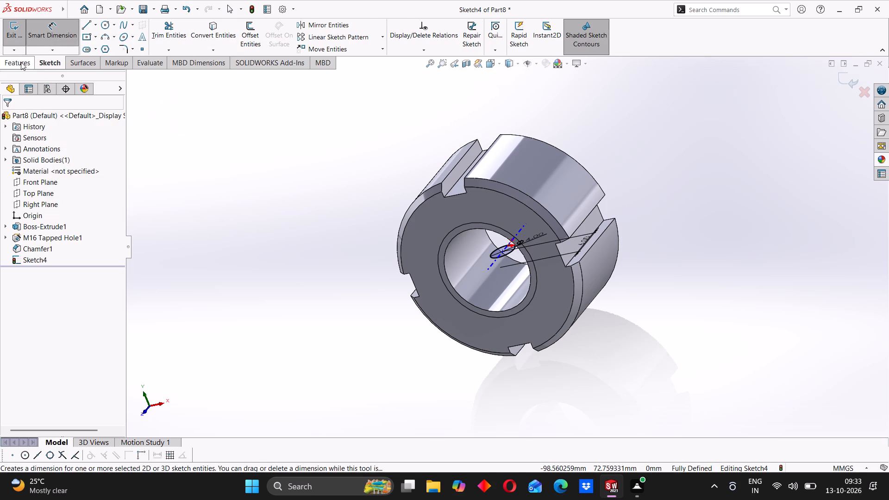
pyautogui.click(21, 62)
pyautogui.click(159, 32)
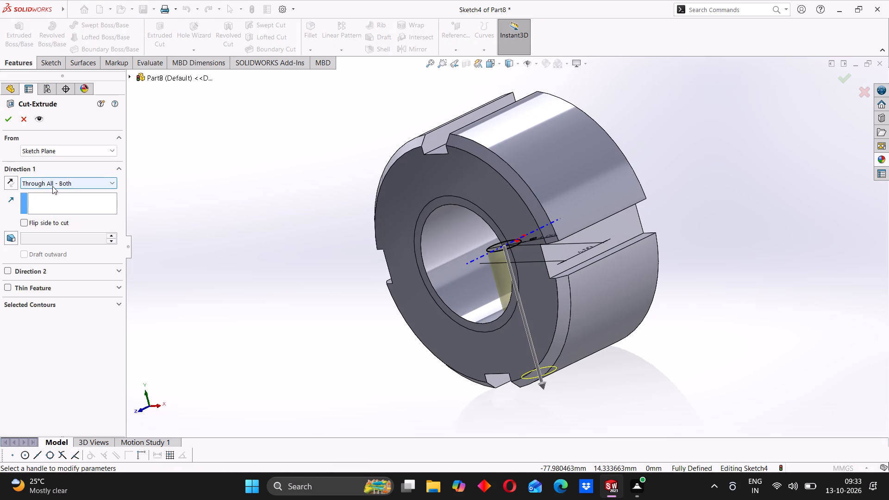
pyautogui.moveTo(330, 223); pyautogui.dragTo(364, 227, button='middle')
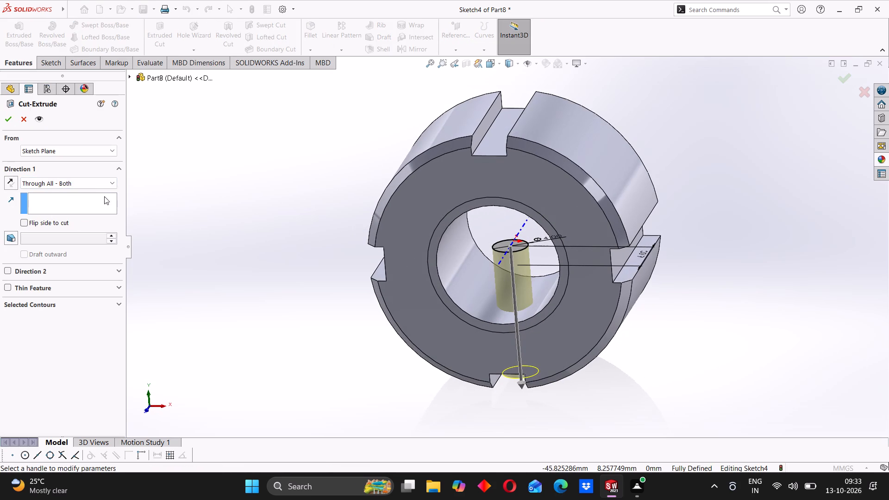
pyautogui.click(89, 186)
pyautogui.click(41, 202)
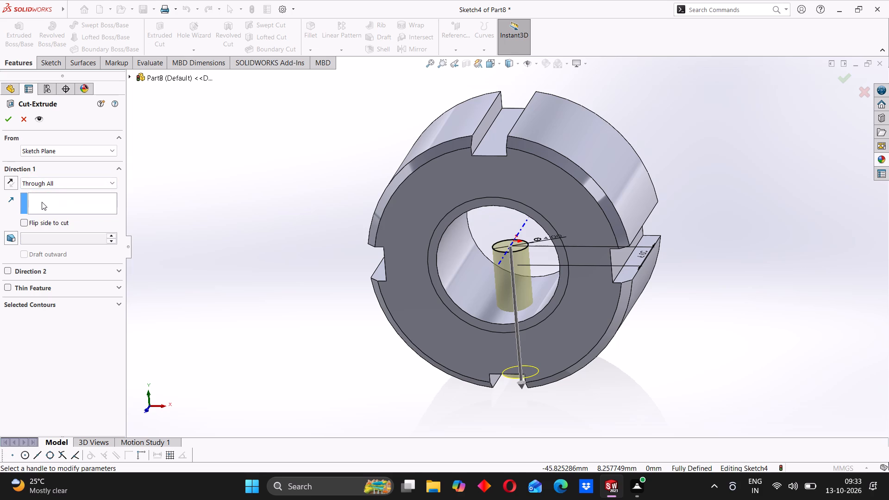
pyautogui.click(55, 185)
pyautogui.click(44, 210)
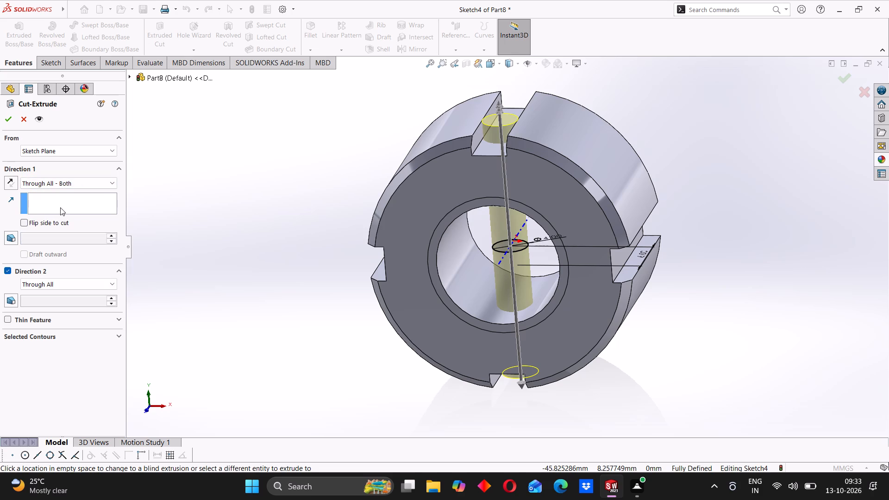
pyautogui.scroll(3, 315, 288)
pyautogui.moveTo(399, 345); pyautogui.dragTo(350, 326, button='middle')
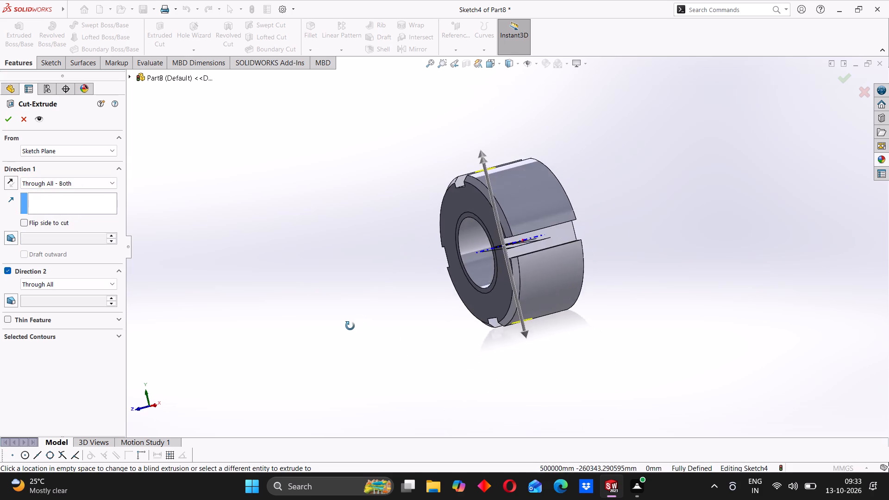
pyautogui.moveTo(350, 326); pyautogui.dragTo(399, 337, button='middle')
pyautogui.click(6, 120)
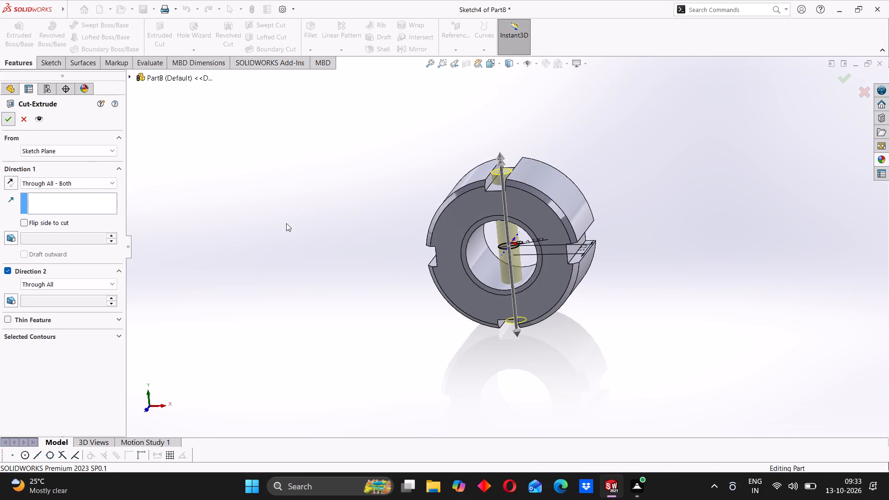
pyautogui.moveTo(455, 316); pyautogui.dragTo(388, 323, button='middle')
pyautogui.click(371, 290)
# Turn on shaded cosmetic threads in the document's detailing properties.
pyautogui.moveTo(396, 281); pyautogui.dragTo(418, 283, button='middle')
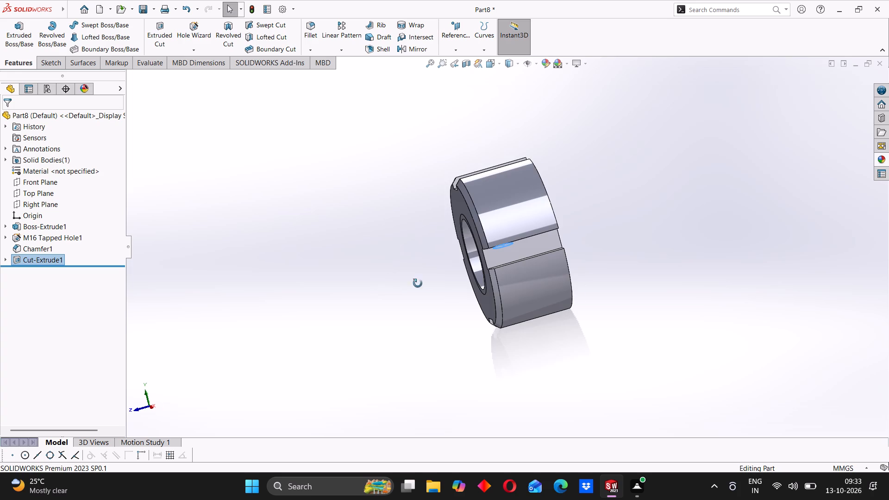
pyautogui.moveTo(418, 283); pyautogui.dragTo(450, 269, button='middle')
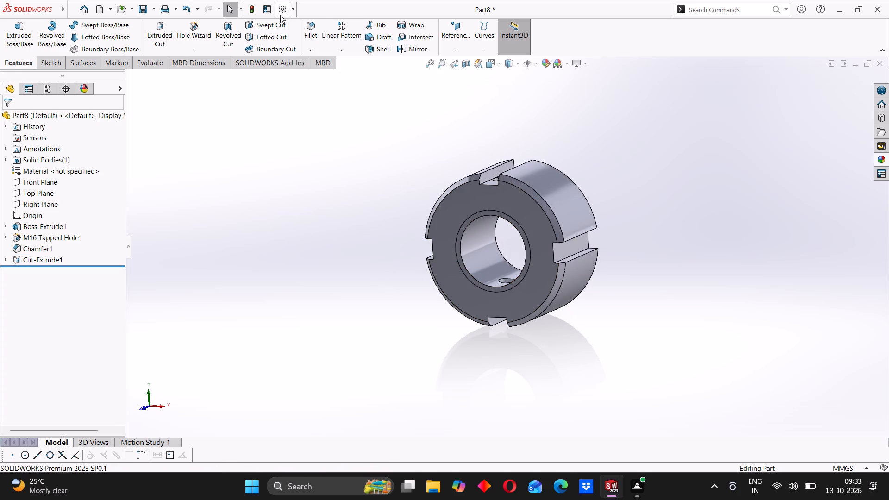
pyautogui.click(280, 8)
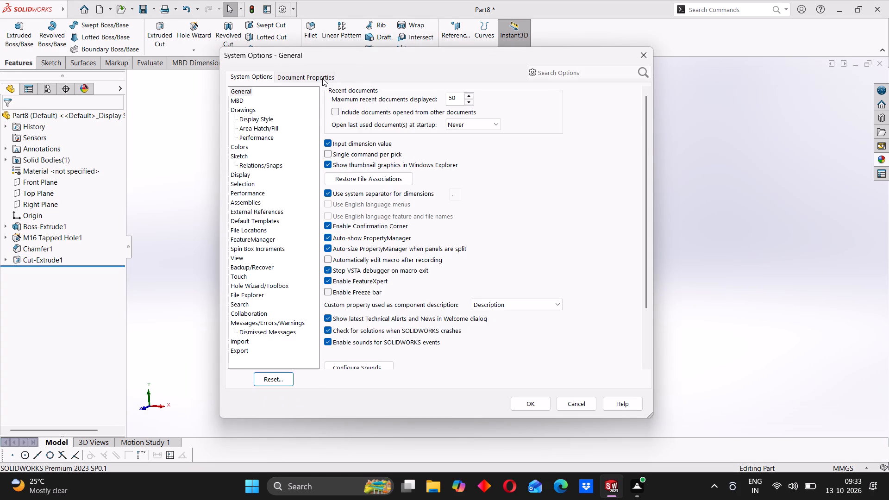
pyautogui.click(322, 78)
pyautogui.click(243, 147)
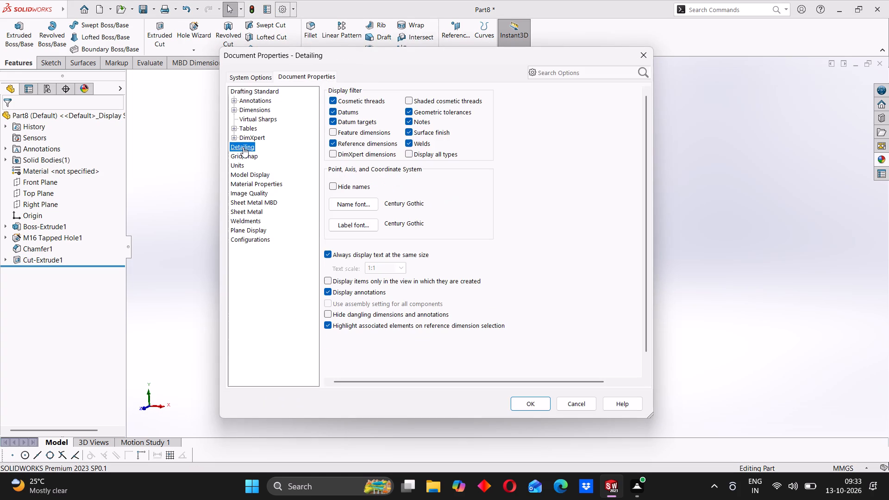
pyautogui.click(409, 98)
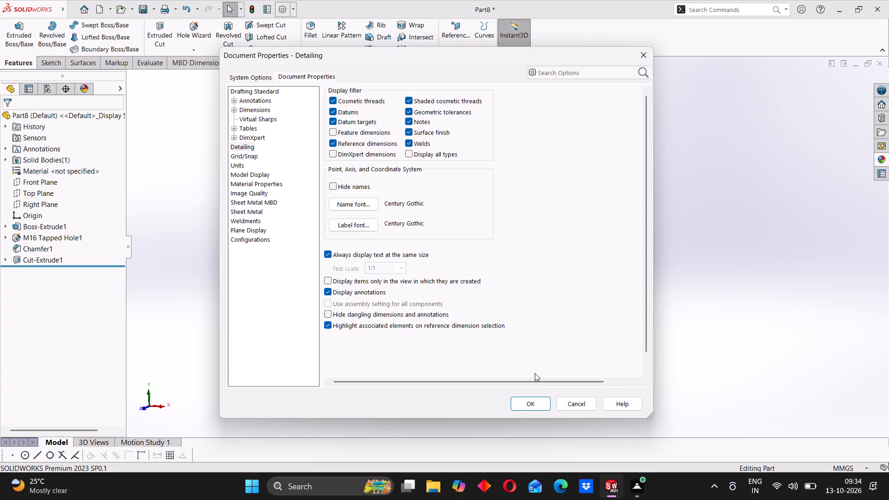
pyautogui.click(529, 410)
pyautogui.moveTo(521, 269); pyautogui.dragTo(463, 267, button='middle')
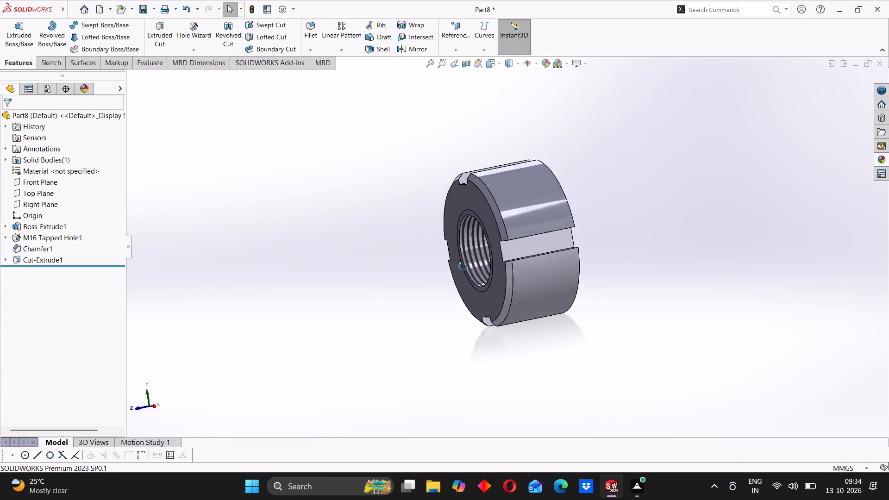
pyautogui.moveTo(463, 267); pyautogui.dragTo(532, 281, button='middle')
pyautogui.click(391, 276)
# Apply a magenta colour (RGB 255, 0, 255) to the nut's whole solid body.
pyautogui.moveTo(527, 225); pyautogui.dragTo(501, 264, button='middle')
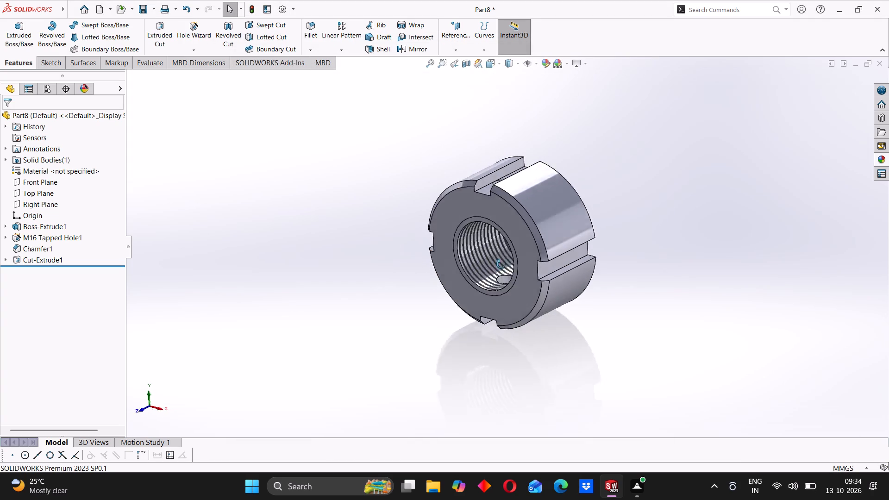
pyautogui.moveTo(501, 264); pyautogui.dragTo(516, 162, button='middle')
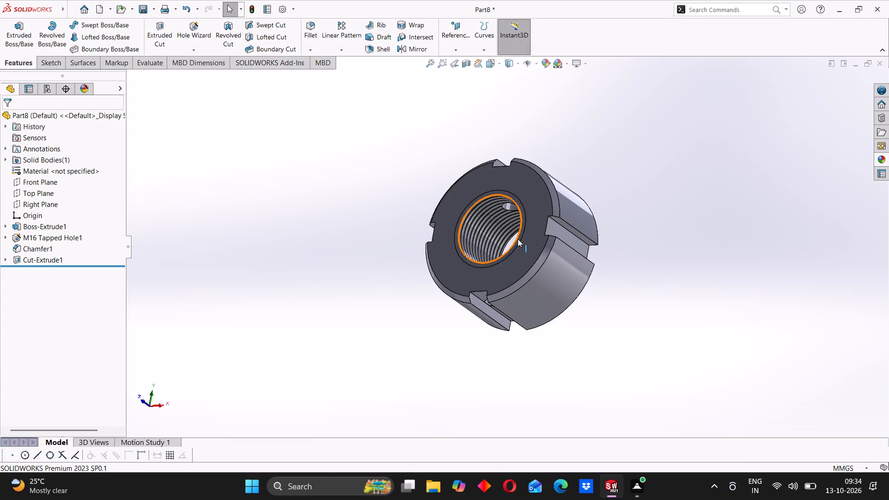
pyautogui.moveTo(518, 239); pyautogui.dragTo(542, 235, button='middle')
pyautogui.scroll(1, 546, 225)
pyautogui.rightClick(525, 185)
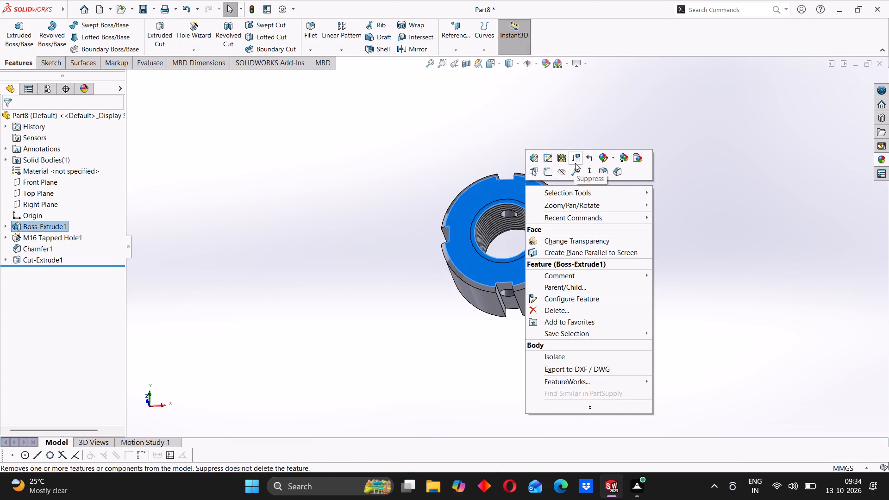
pyautogui.click(612, 156)
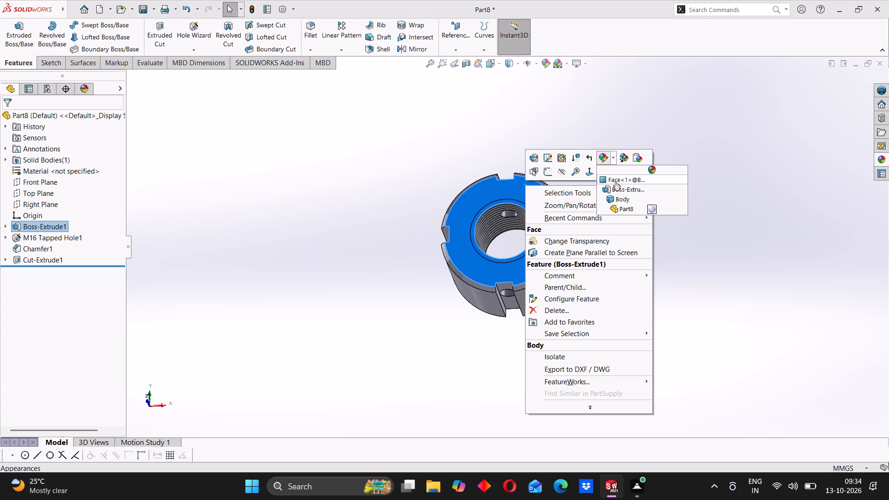
pyautogui.click(619, 197)
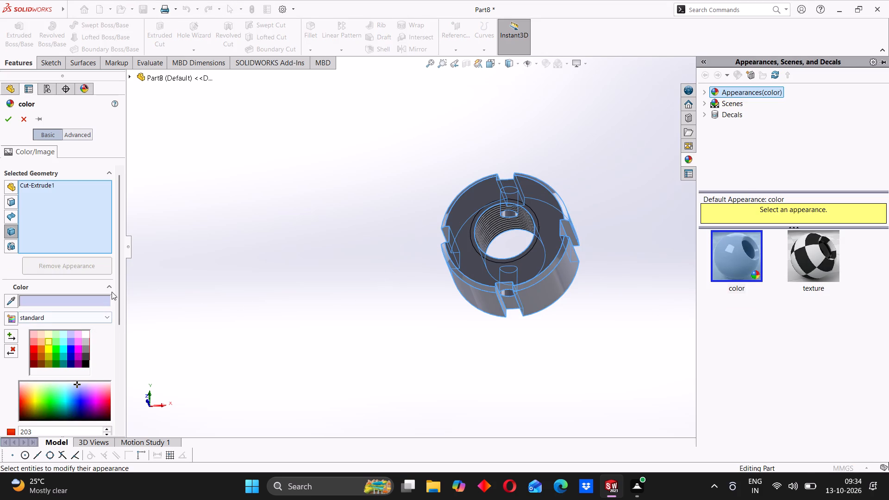
pyautogui.moveTo(116, 284); pyautogui.dragTo(121, 311)
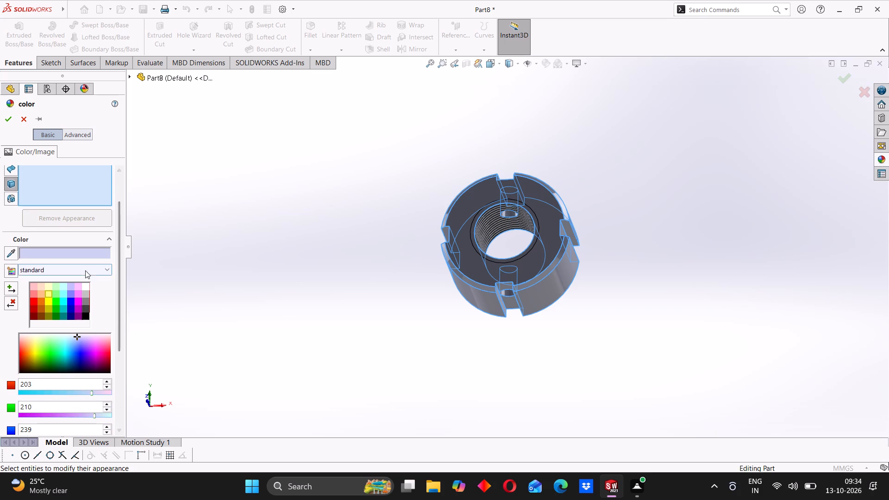
pyautogui.click(86, 269)
pyautogui.click(64, 269)
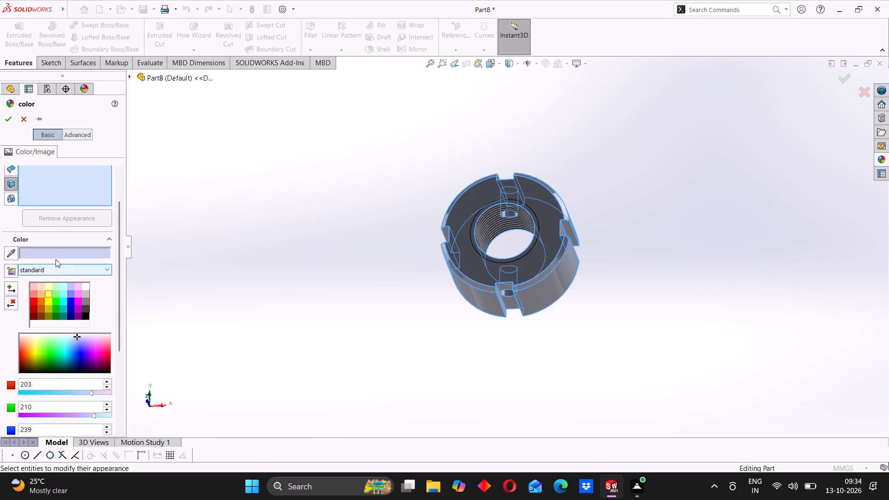
pyautogui.click(53, 255)
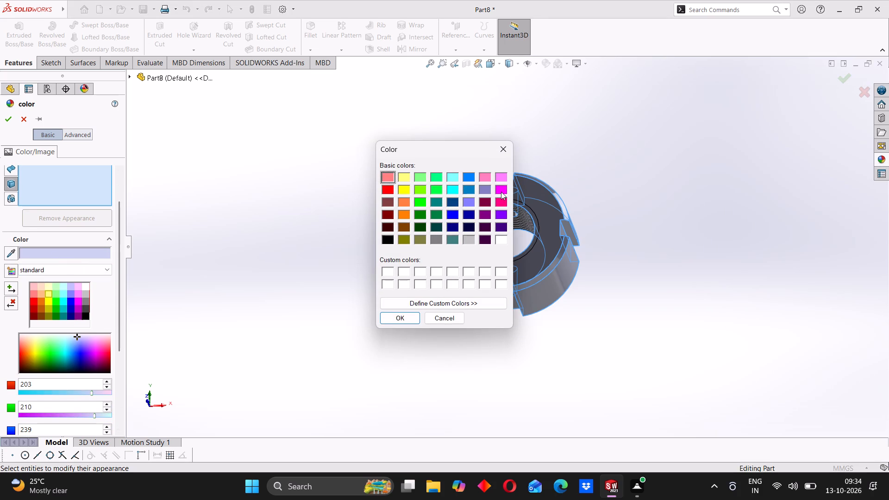
pyautogui.click(501, 191)
pyautogui.click(406, 319)
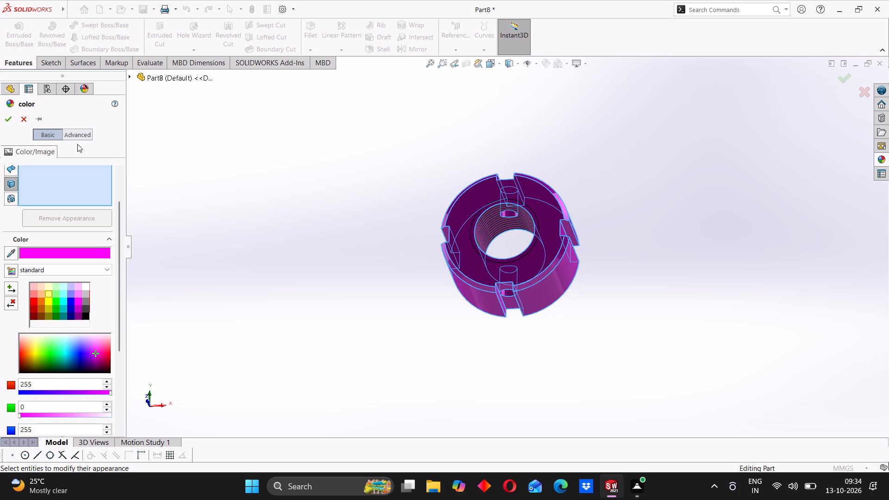
pyautogui.click(7, 121)
# Examine the coloured nut's threaded bore, slots and cross hole from several angles.
pyautogui.moveTo(520, 175); pyautogui.dragTo(482, 252, button='middle')
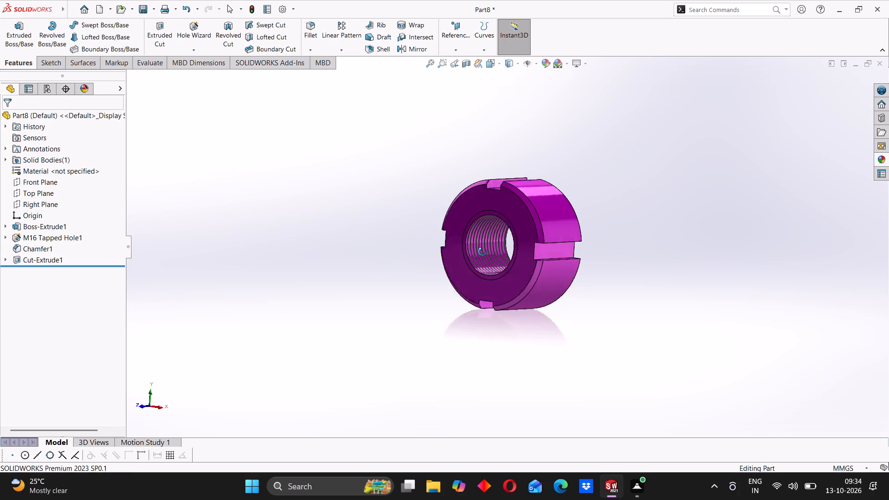
pyautogui.moveTo(482, 252); pyautogui.dragTo(472, 260, button='middle')
pyautogui.scroll(1, 488, 193)
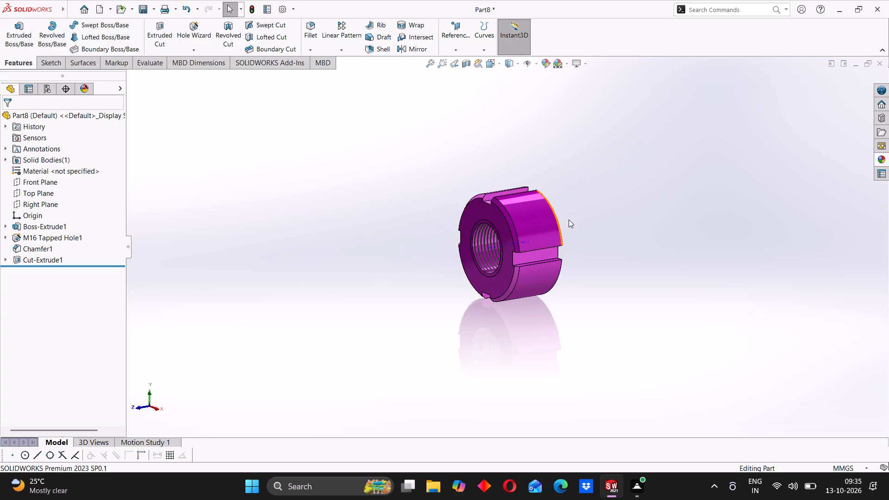
pyautogui.scroll(-2, 522, 218)
pyautogui.moveTo(484, 245); pyautogui.dragTo(508, 246, button='middle')
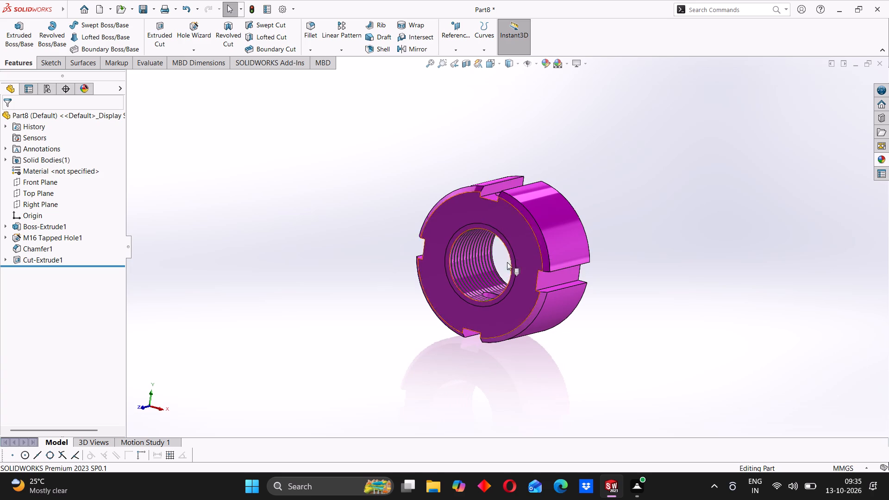
pyautogui.scroll(2, 508, 264)
pyautogui.moveTo(563, 229); pyautogui.dragTo(537, 250, button='middle')
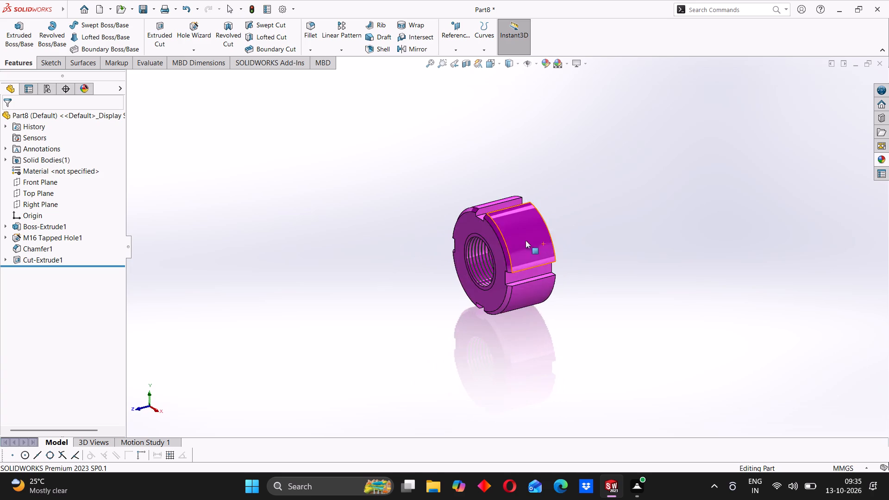
pyautogui.scroll(-2, 475, 253)
pyautogui.moveTo(459, 266); pyautogui.dragTo(485, 261, button='middle')
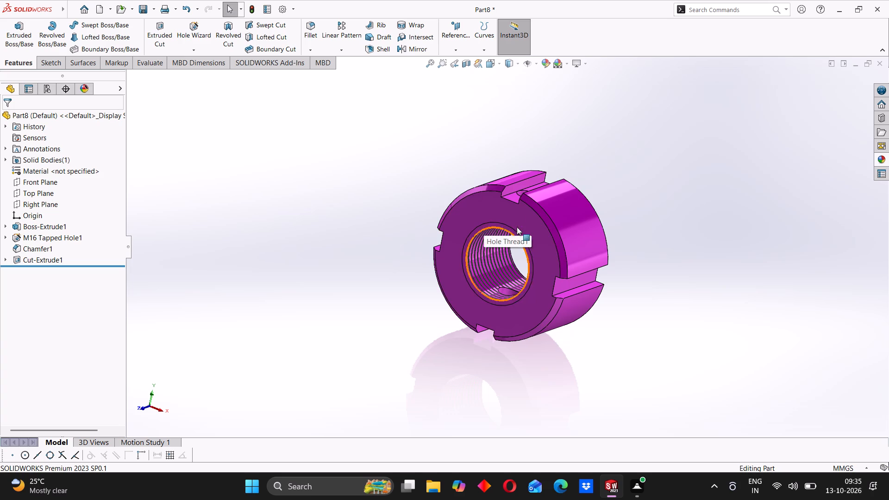
pyautogui.scroll(2, 520, 250)
pyautogui.moveTo(498, 276); pyautogui.dragTo(513, 239, button='middle')
pyautogui.scroll(-3, 510, 233)
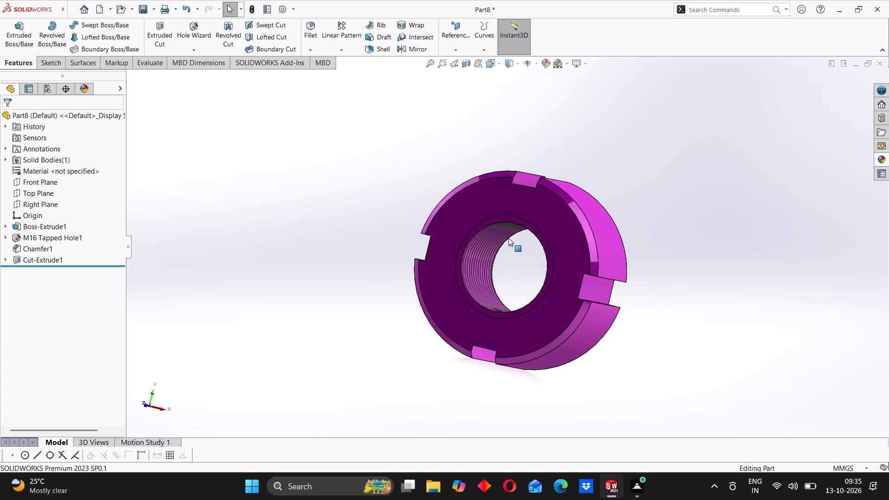
pyautogui.moveTo(507, 240); pyautogui.dragTo(487, 292, button='middle')
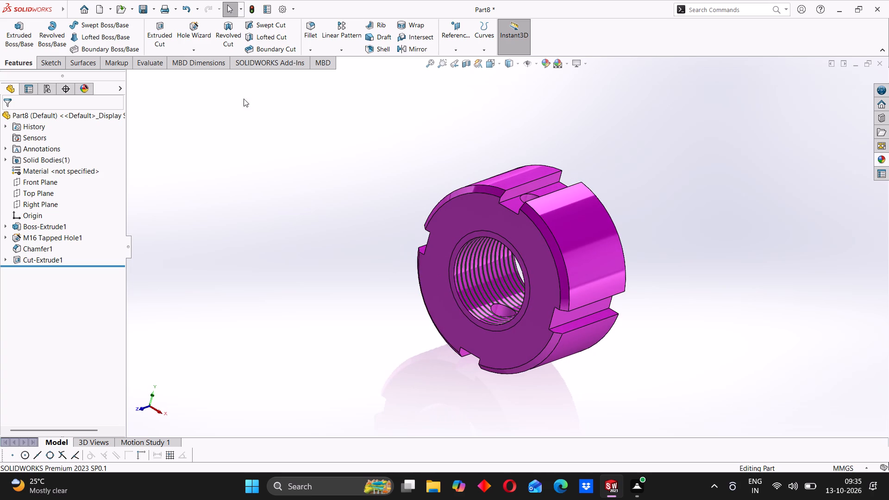
# Save the nut as a part named LOCK NUT M16 in the ASSEMBLY 21 folder.
pyautogui.click(152, 10)
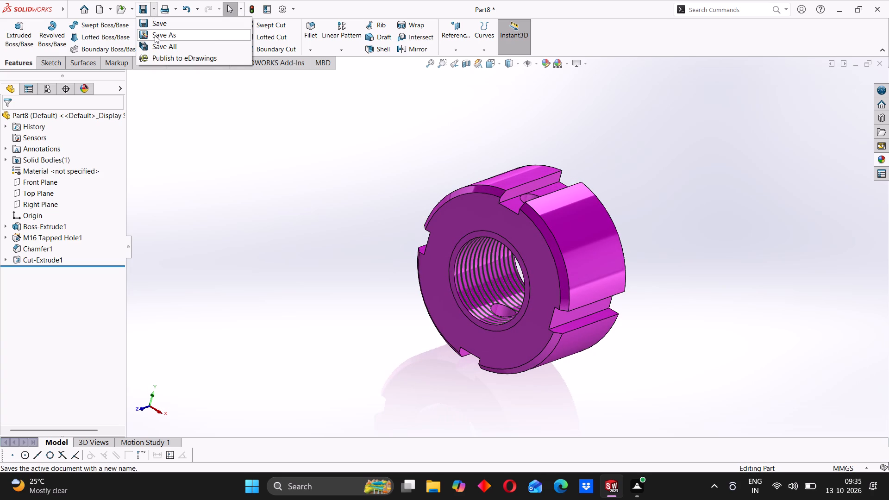
pyautogui.click(155, 35)
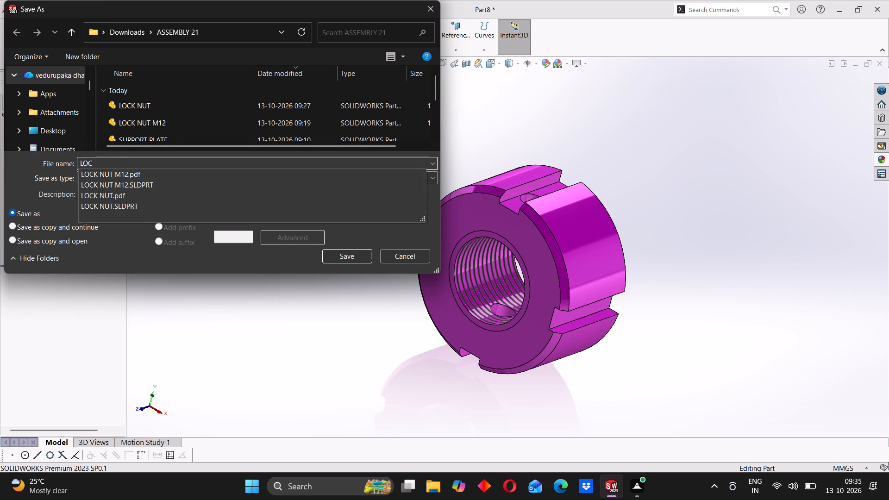
pyautogui.write('K NUTB')
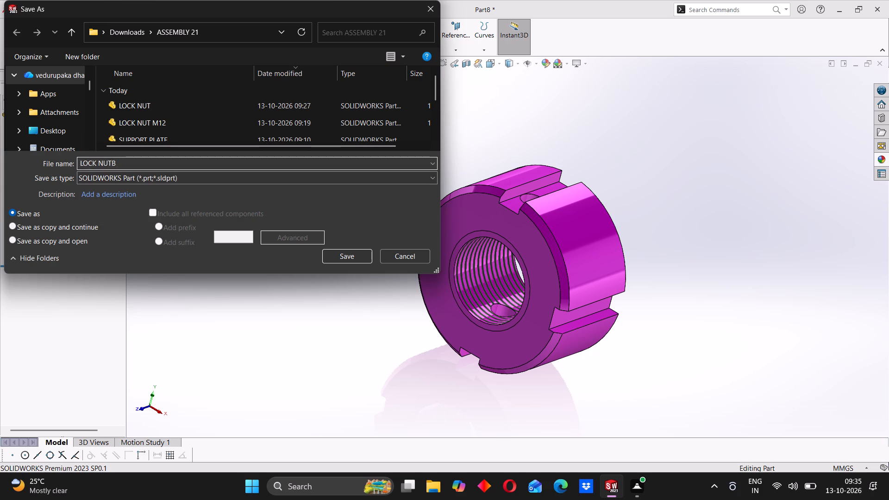
pyautogui.press('BackSpace')
pyautogui.press('space')
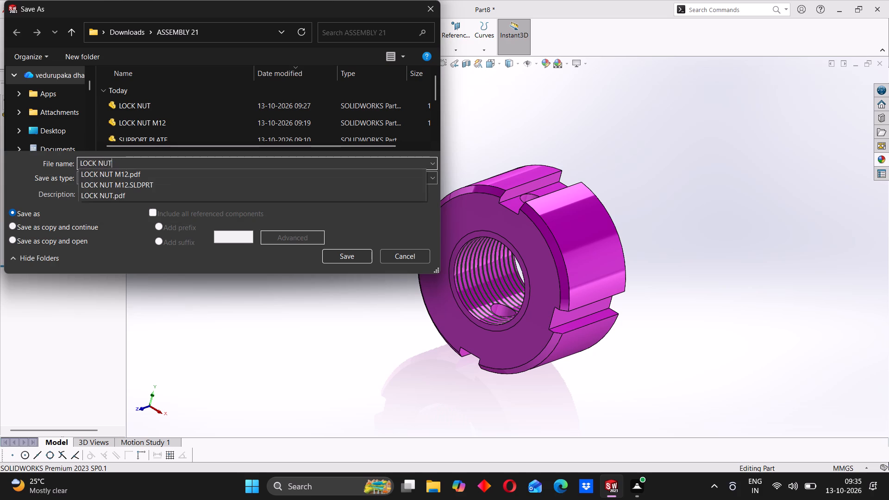
pyautogui.press('m')
pyautogui.write('16')
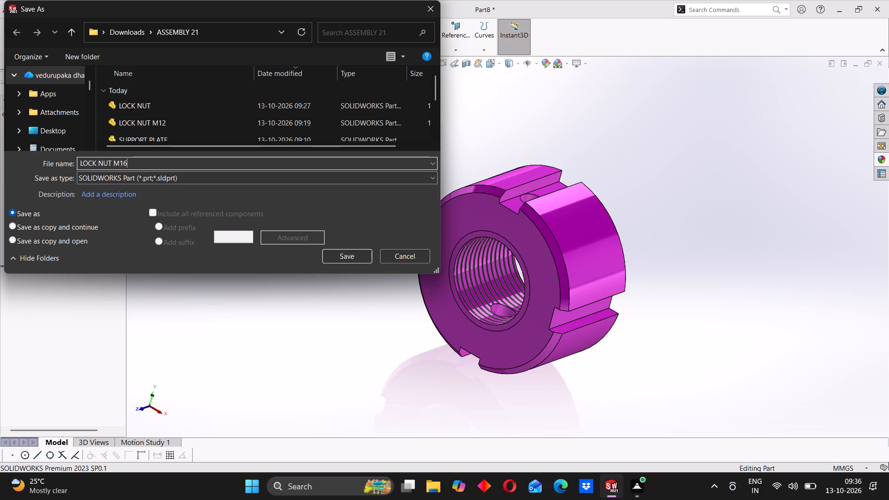
pyautogui.click(336, 254)
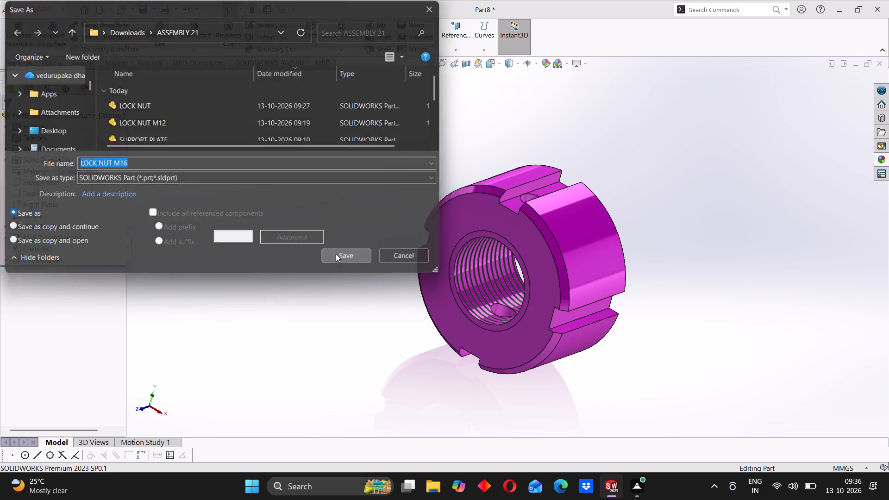
# Save a PDF copy of LOCK NUT M16 in the ASSEMBLY 21 folder.
pyautogui.click(156, 12)
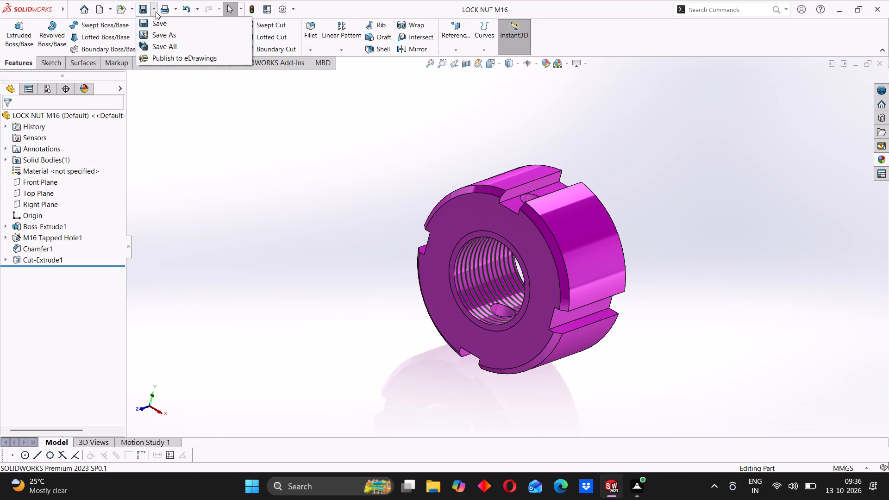
pyautogui.click(150, 32)
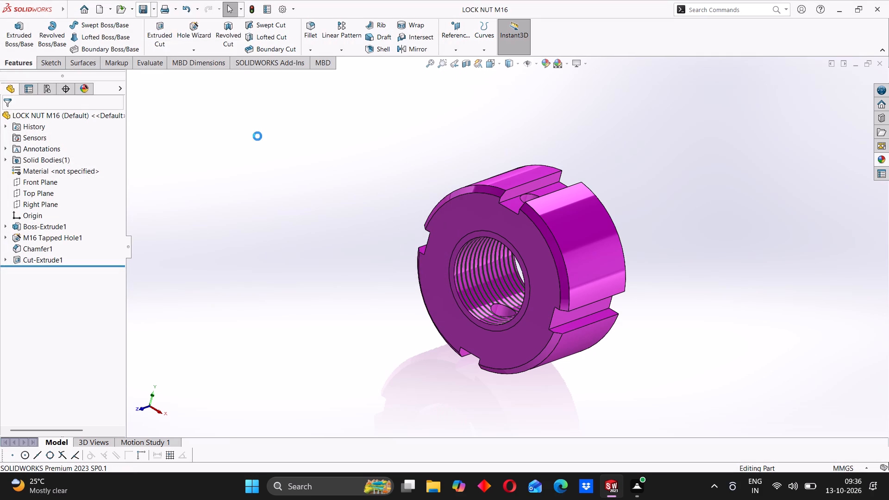
pyautogui.click(174, 176)
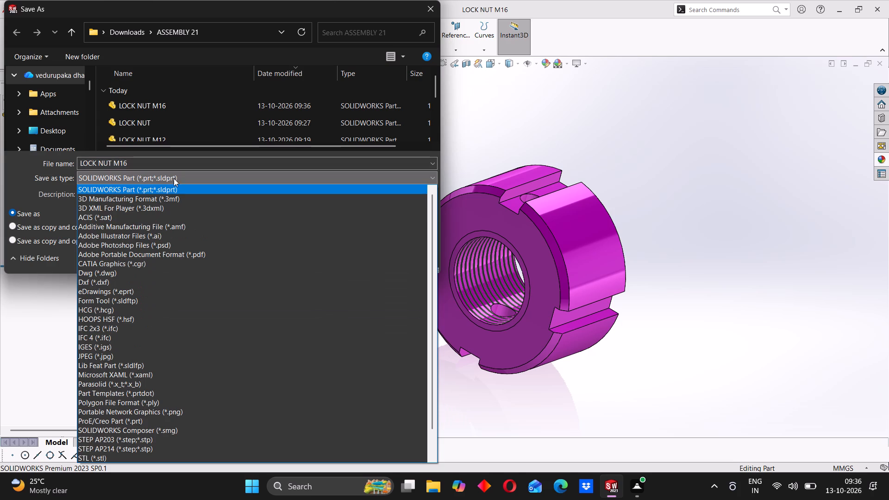
pyautogui.click(181, 252)
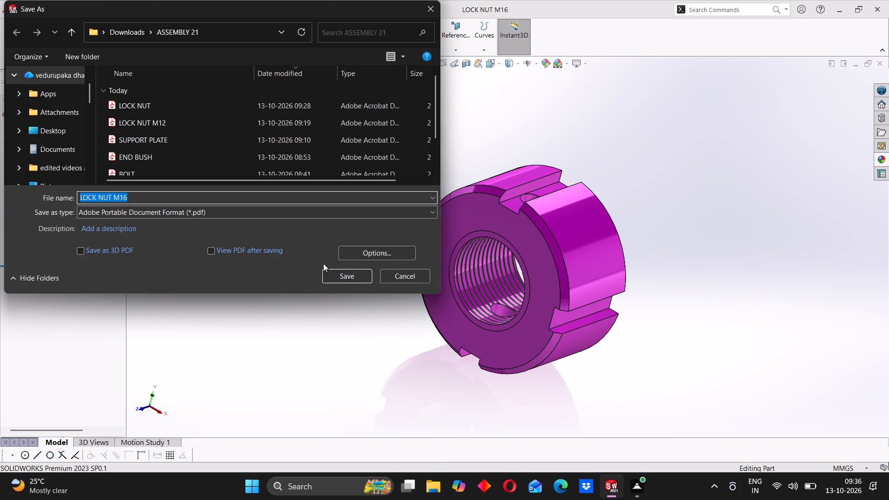
pyautogui.click(333, 274)
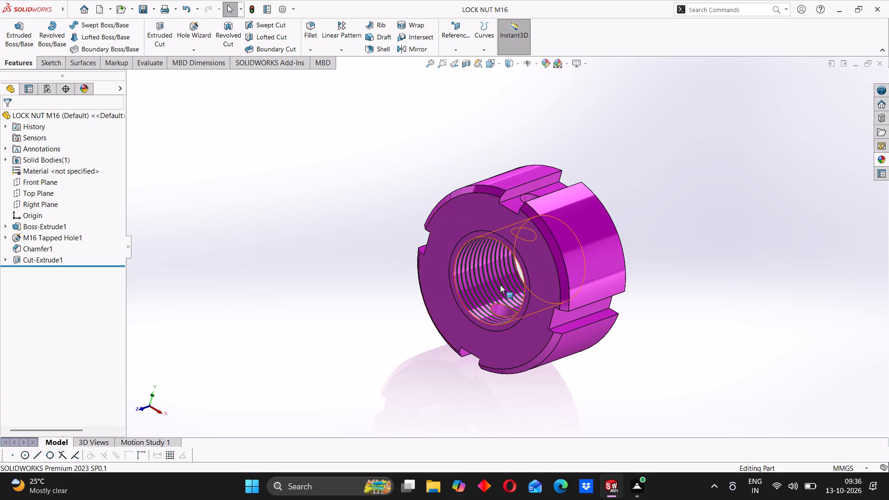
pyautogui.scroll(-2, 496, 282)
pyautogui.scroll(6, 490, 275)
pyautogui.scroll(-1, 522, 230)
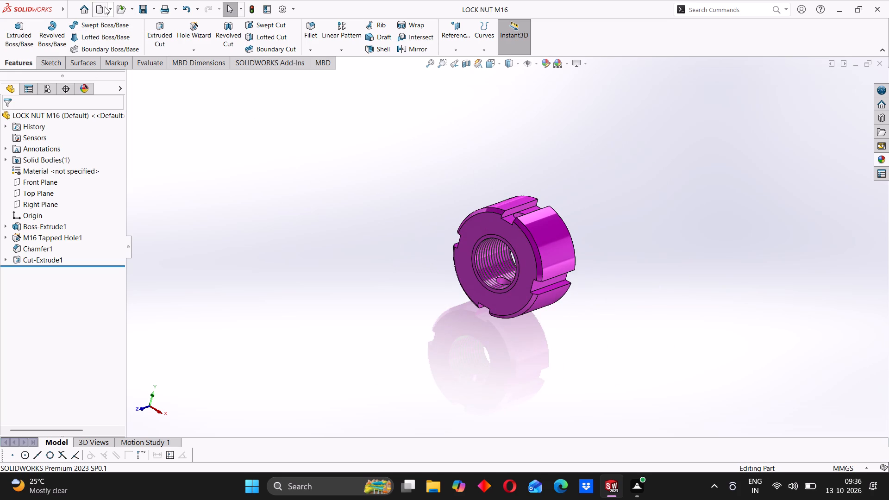
# Create a new part document.
pyautogui.click(90, 3)
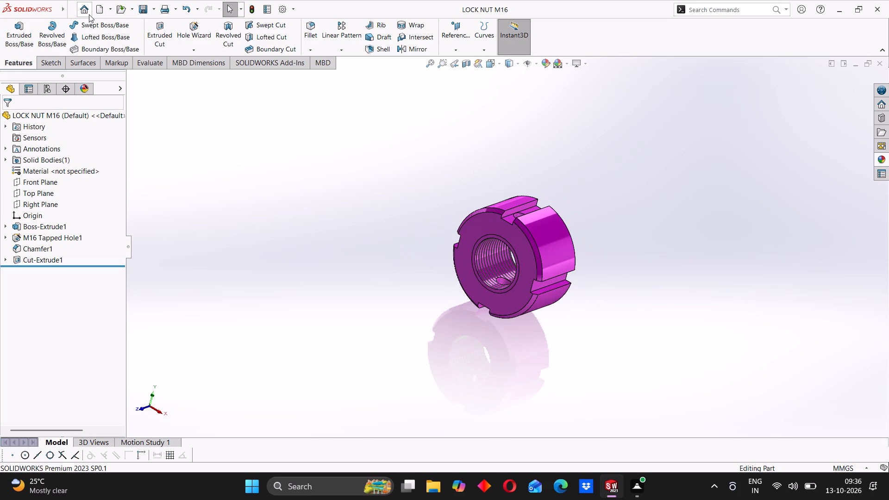
pyautogui.click(86, 14)
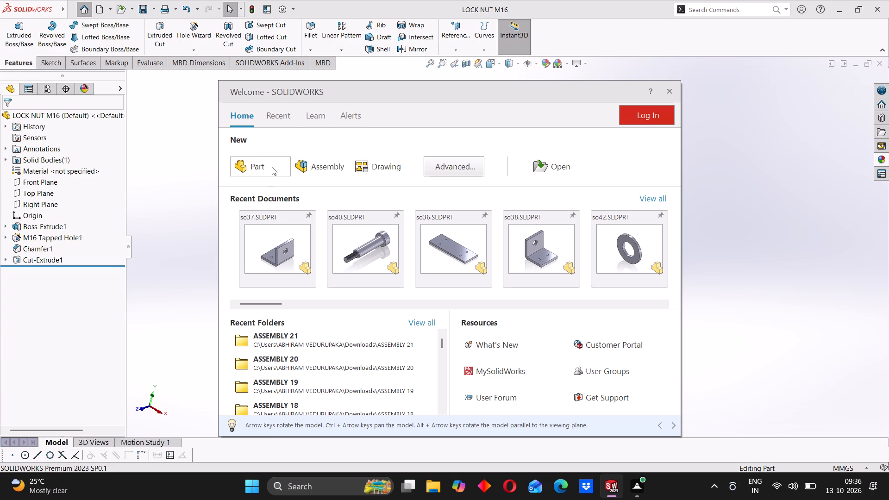
pyautogui.click(273, 168)
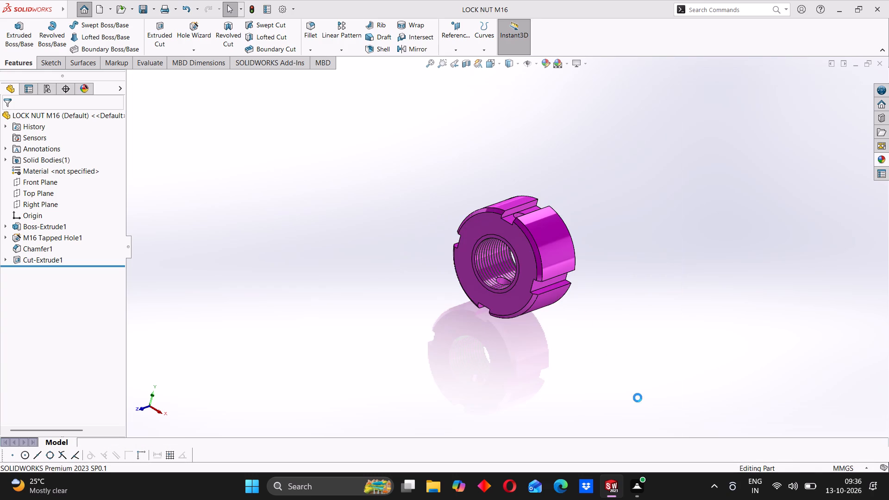
# Return to the LOCK NUT M16 document and close it, leaving the new part open.
pyautogui.click(566, 435)
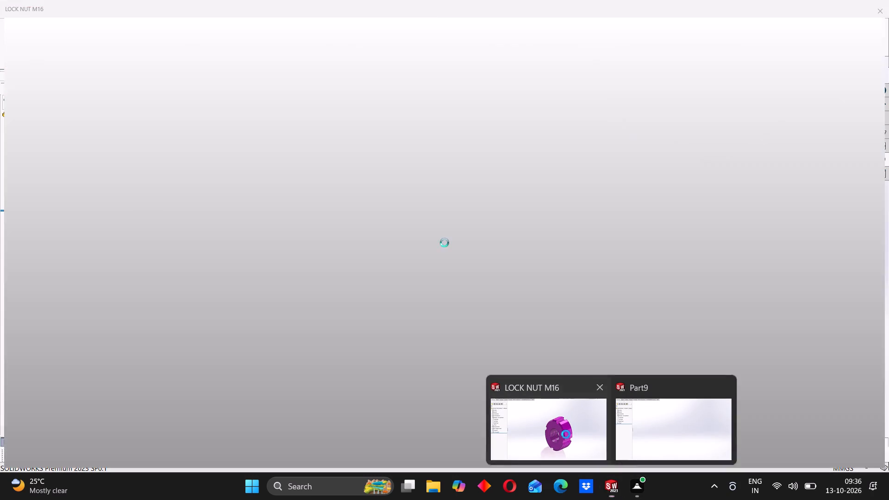
pyautogui.click(883, 66)
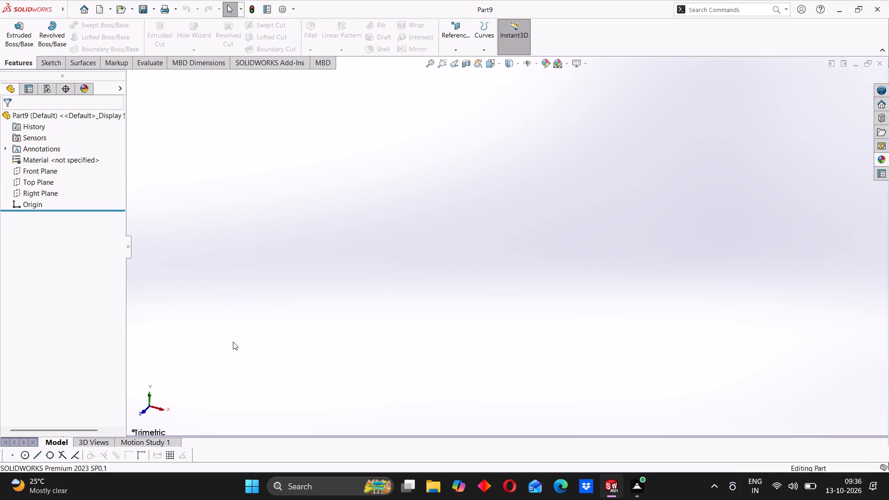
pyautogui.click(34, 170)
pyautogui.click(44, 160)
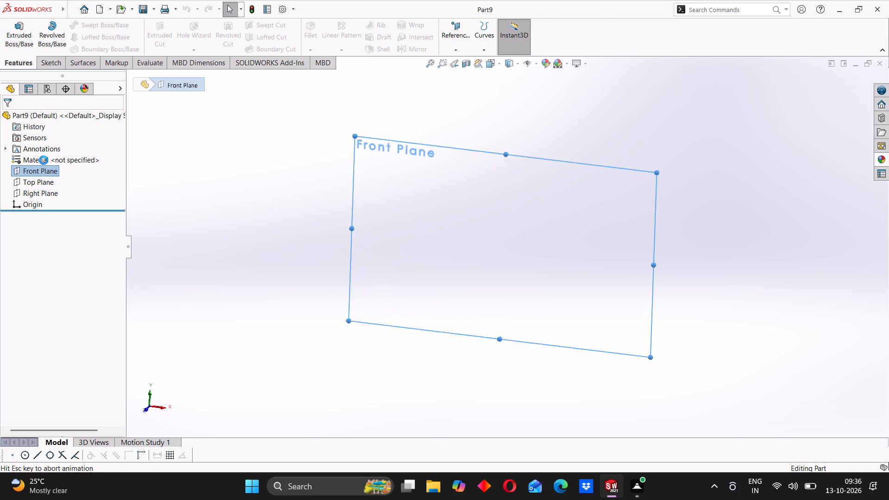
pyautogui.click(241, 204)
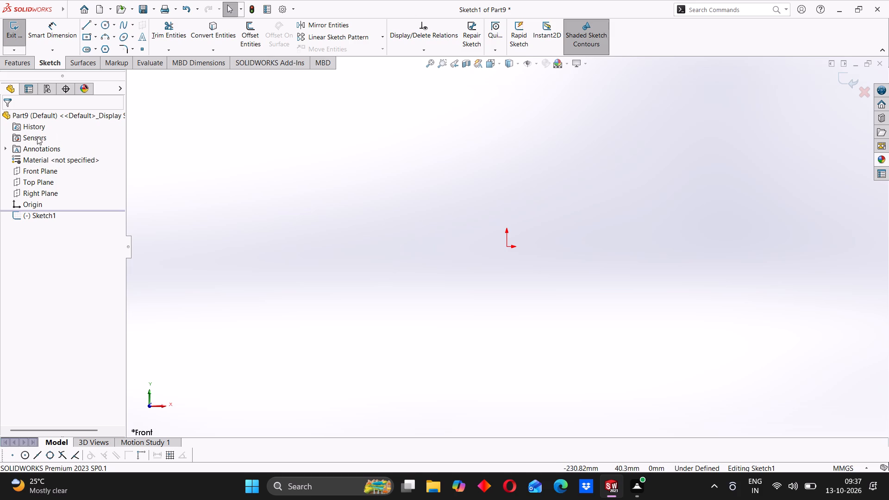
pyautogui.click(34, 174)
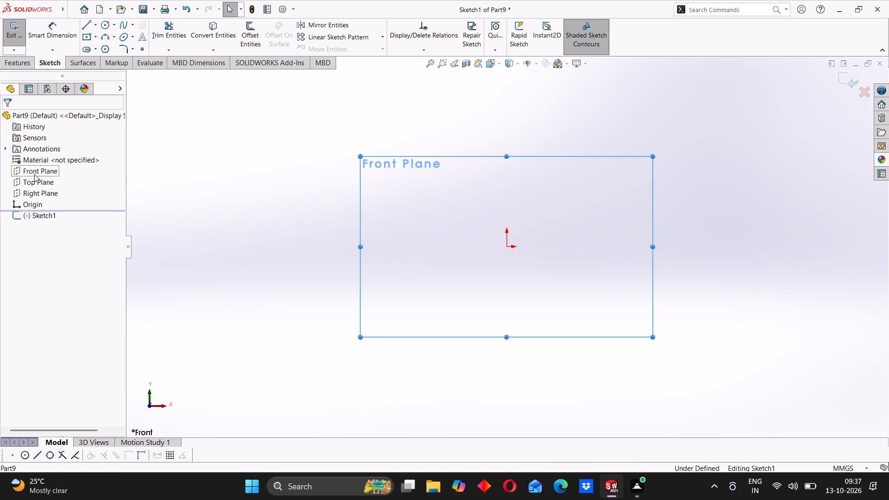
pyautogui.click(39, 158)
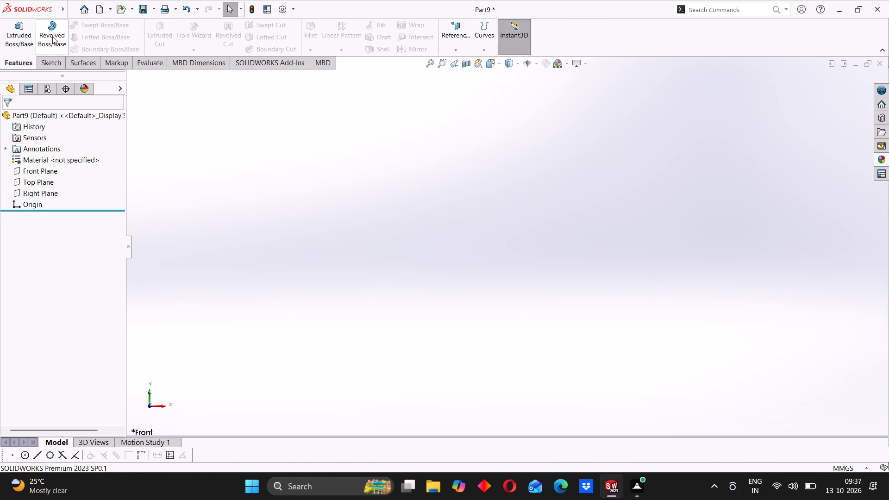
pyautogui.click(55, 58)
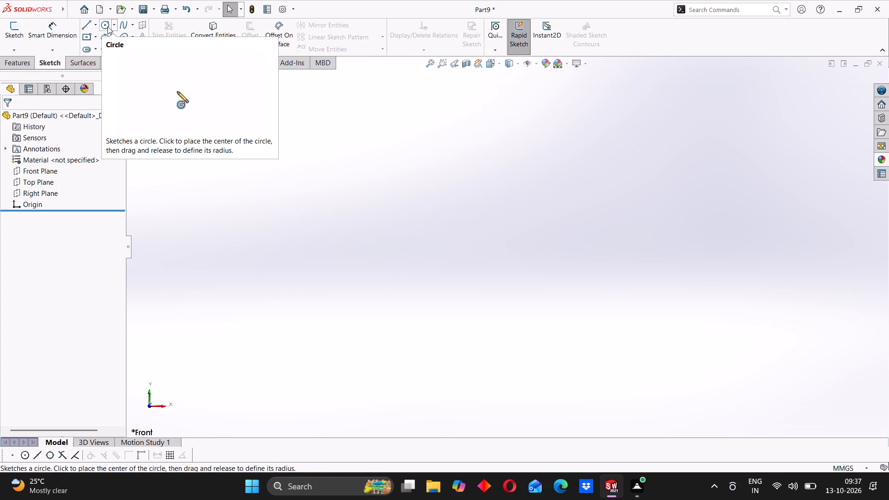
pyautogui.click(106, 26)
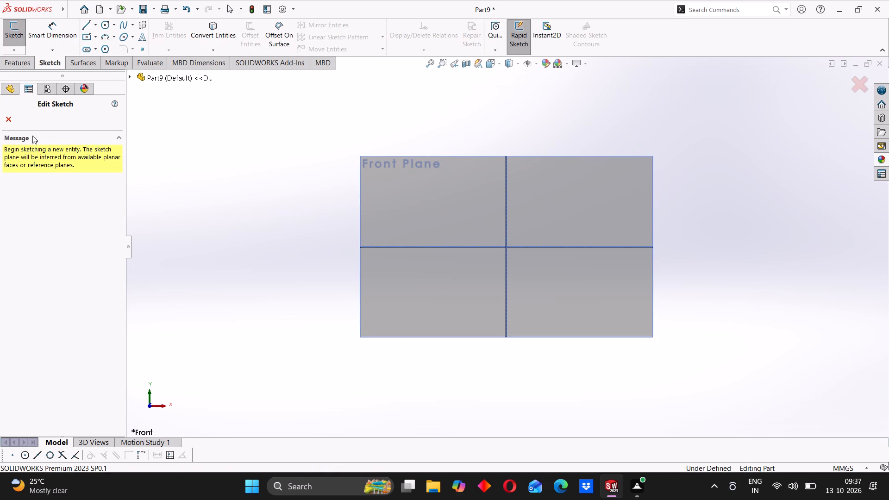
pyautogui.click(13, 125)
# Start a sketch on the Front Plane and draw a horizontal line about 116 mm long from the origin toward negative X.
pyautogui.rightClick(24, 171)
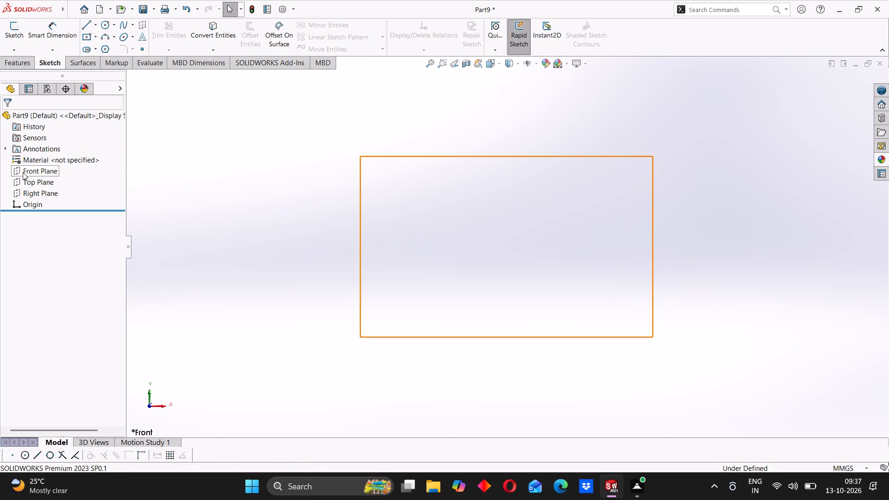
pyautogui.click(29, 162)
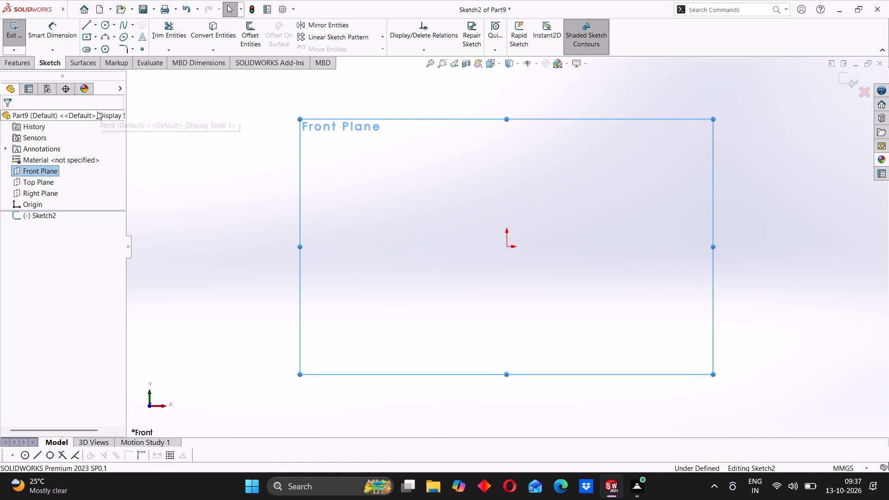
pyautogui.click(105, 27)
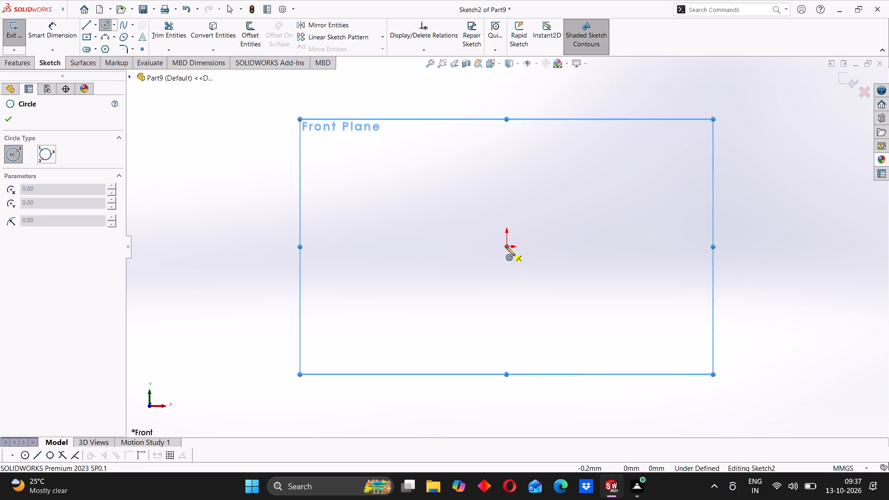
pyautogui.moveTo(505, 248); pyautogui.dragTo(501, 246)
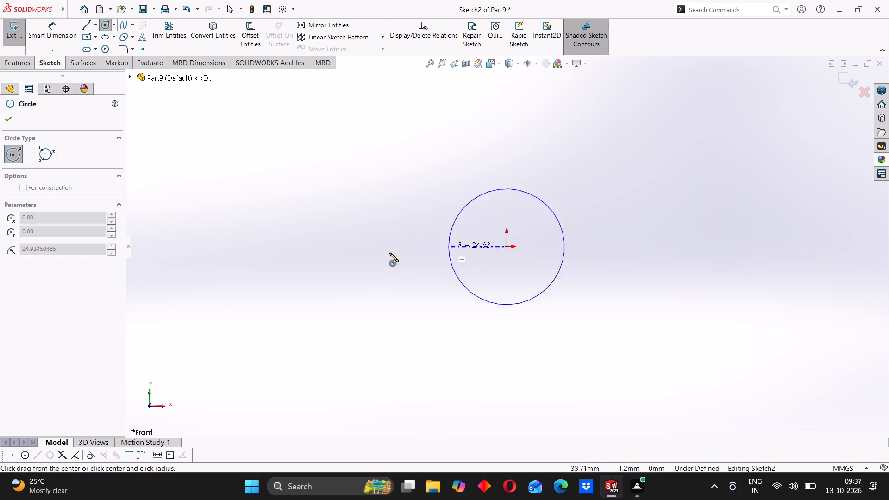
pyautogui.click(91, 30)
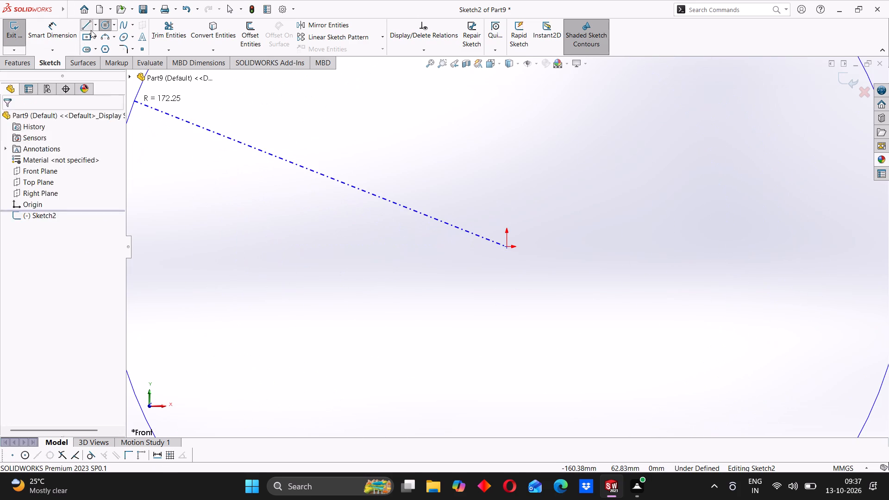
pyautogui.moveTo(507, 246); pyautogui.dragTo(501, 246)
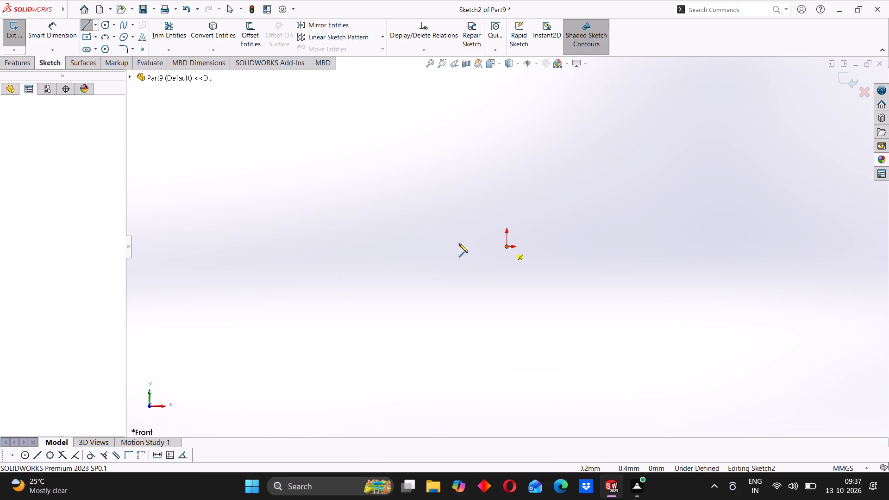
pyautogui.click(238, 245)
pyautogui.rightClick(232, 162)
pyautogui.click(249, 169)
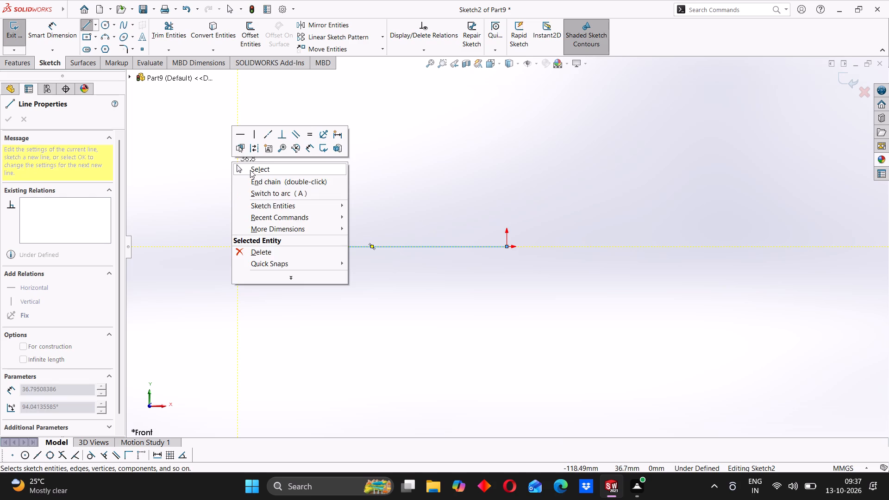
# Draw the remaining lines of the closed stepped profile above the baseline, with a raised middle about 76 mm long and ends about 12 mm high.
pyautogui.click(87, 27)
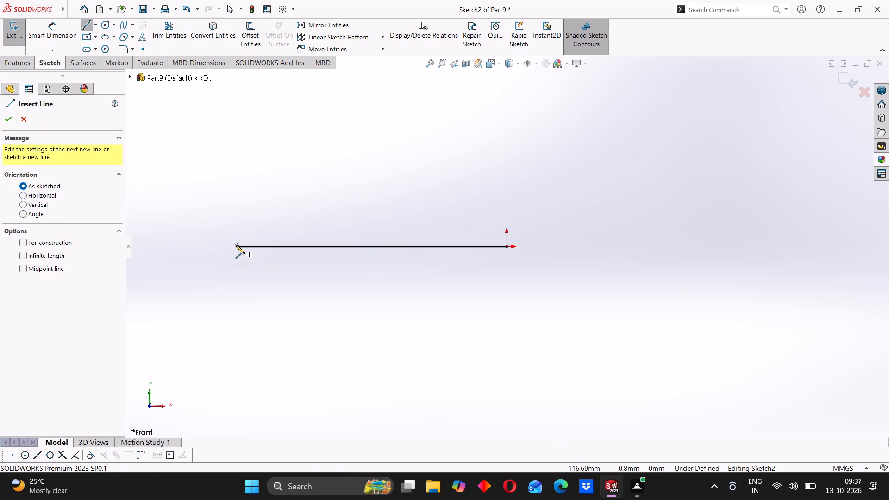
pyautogui.click(236, 245)
pyautogui.click(236, 219)
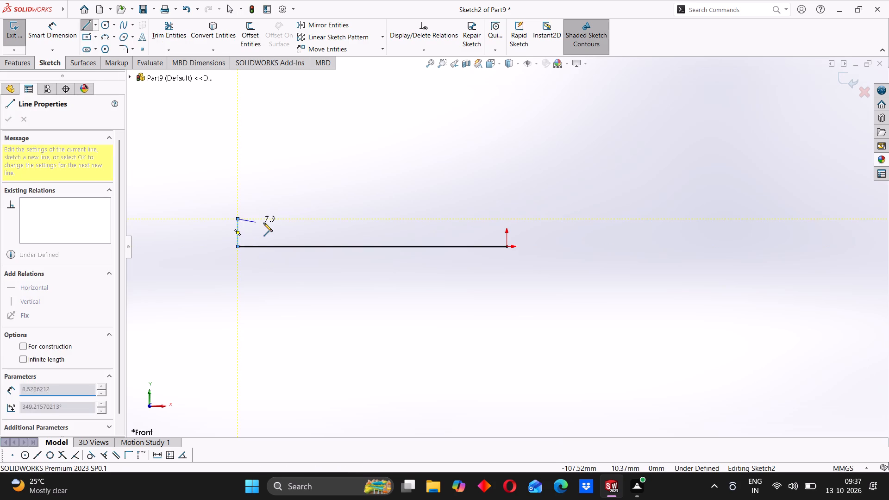
pyautogui.click(281, 219)
pyautogui.click(282, 199)
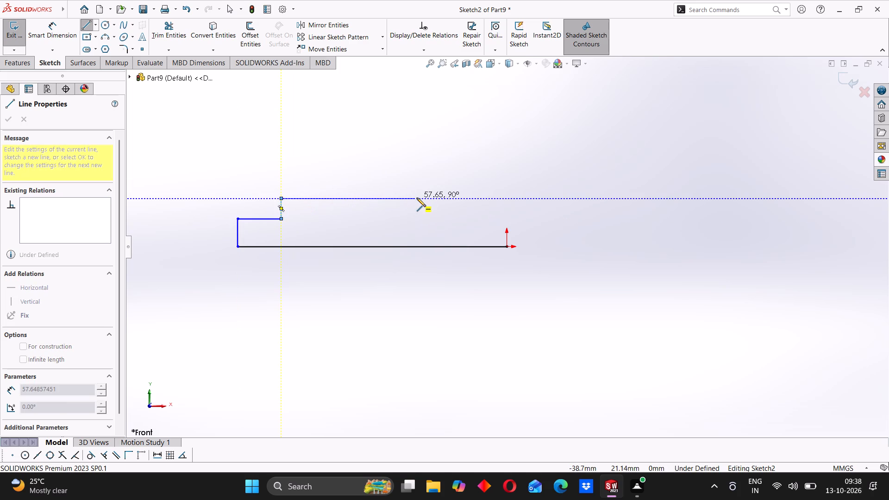
pyautogui.click(457, 197)
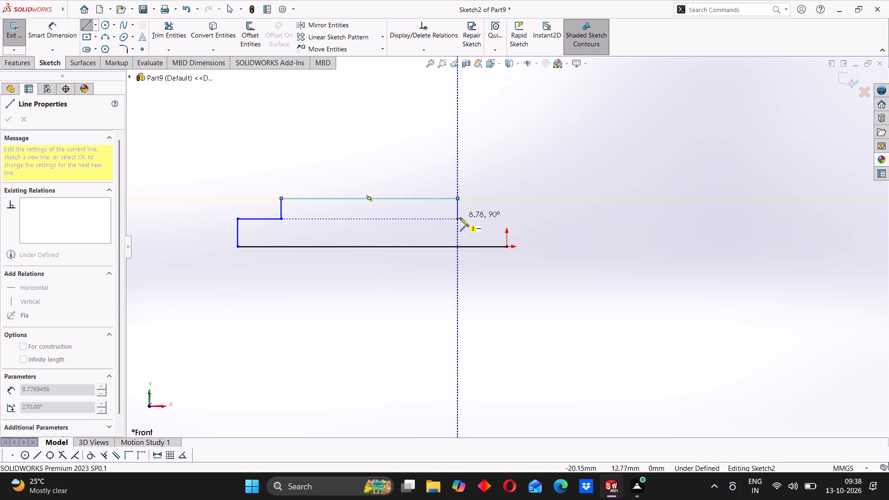
pyautogui.click(460, 219)
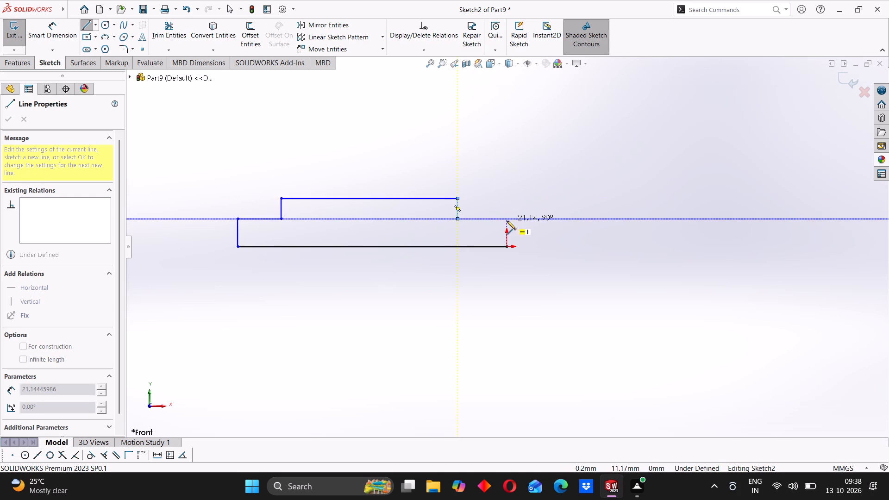
pyautogui.click(506, 220)
pyautogui.click(506, 245)
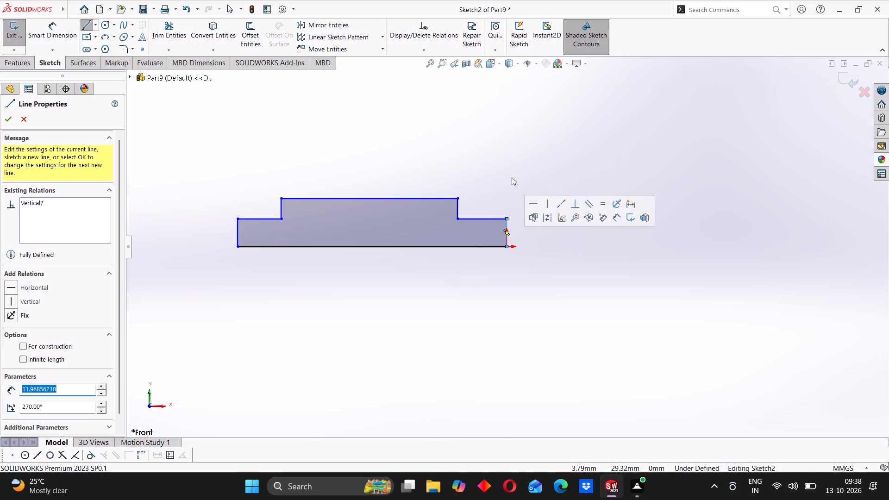
pyautogui.click(13, 122)
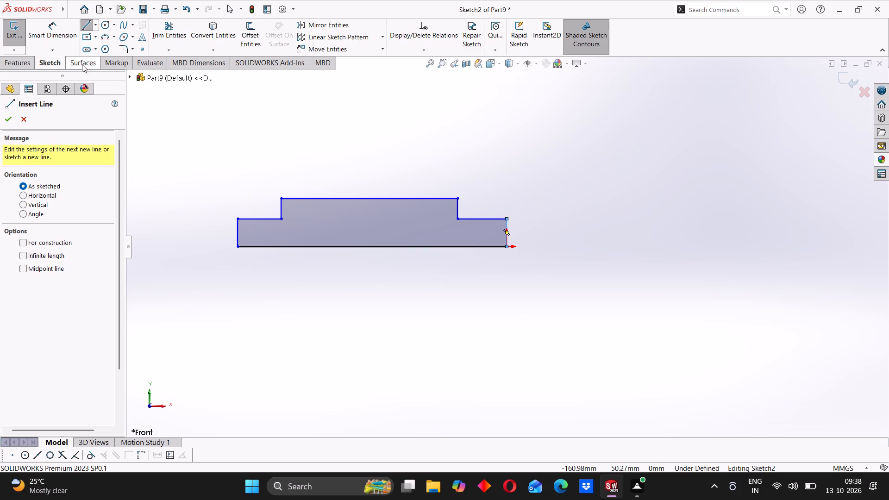
# Dimension the height from the baseline to the raised middle edge as 22/2, giving 11 mm.
pyautogui.click(67, 35)
pyautogui.click(438, 196)
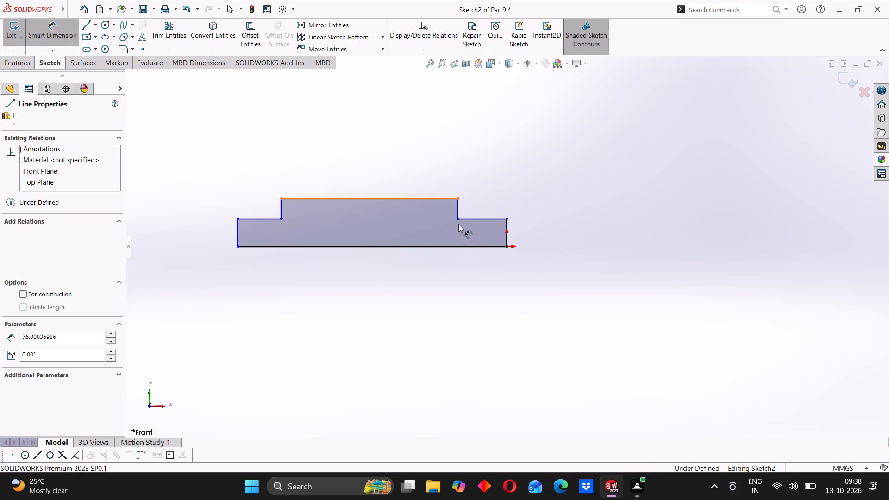
pyautogui.click(463, 246)
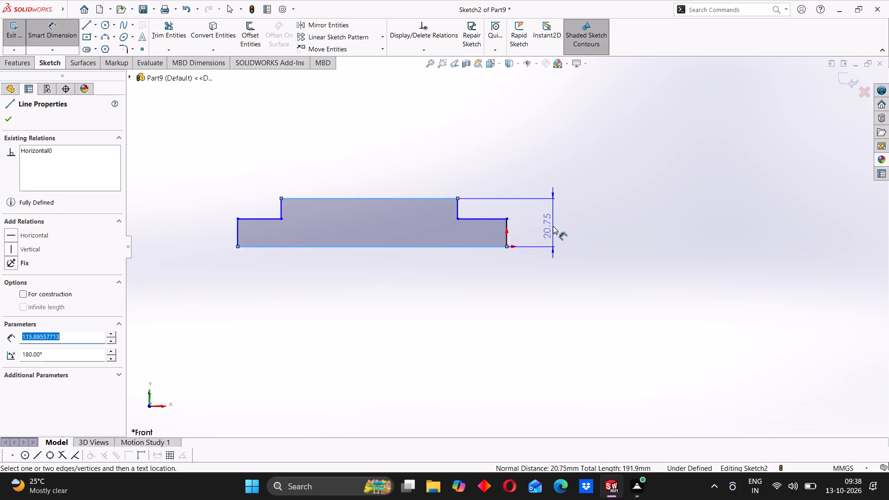
pyautogui.click(553, 226)
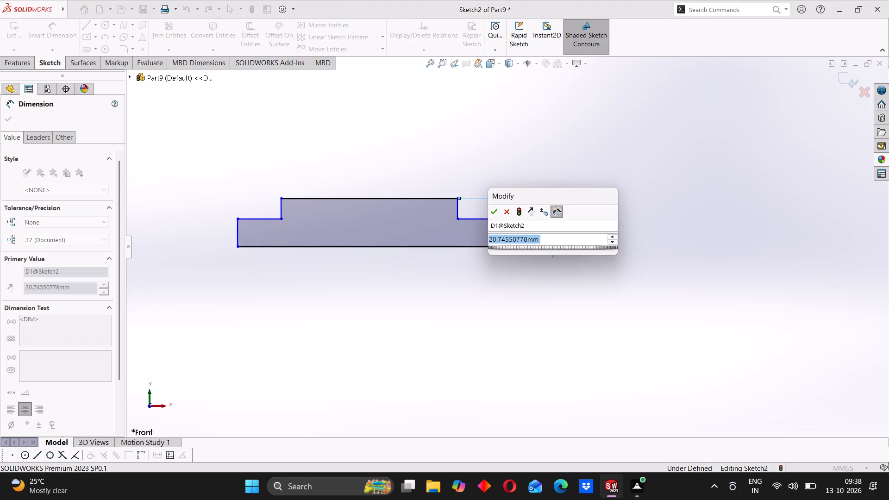
pyautogui.write('22/2')
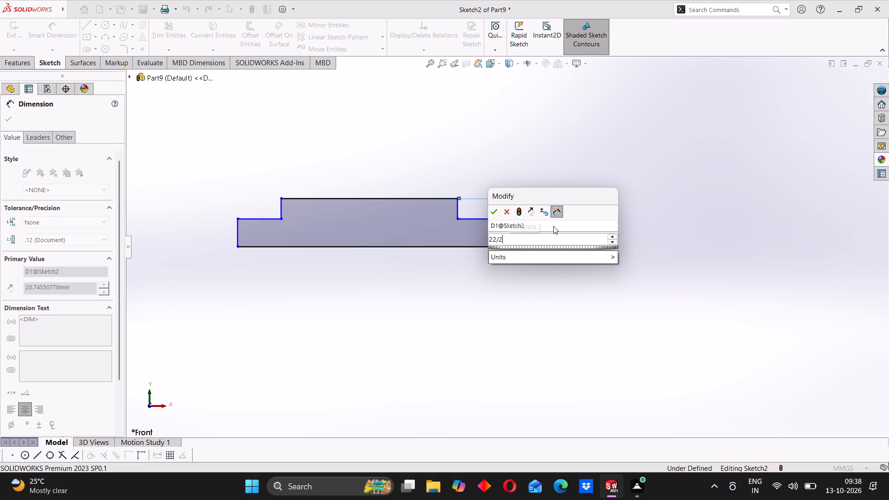
pyautogui.press('Return')
pyautogui.click(252, 116)
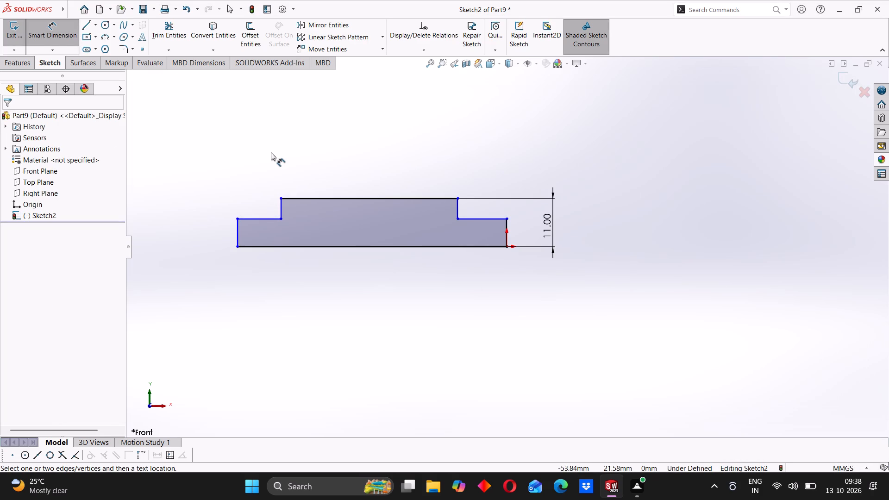
# Dimension the baseline's overall length as 82 mm.
pyautogui.click(351, 246)
pyautogui.click(360, 285)
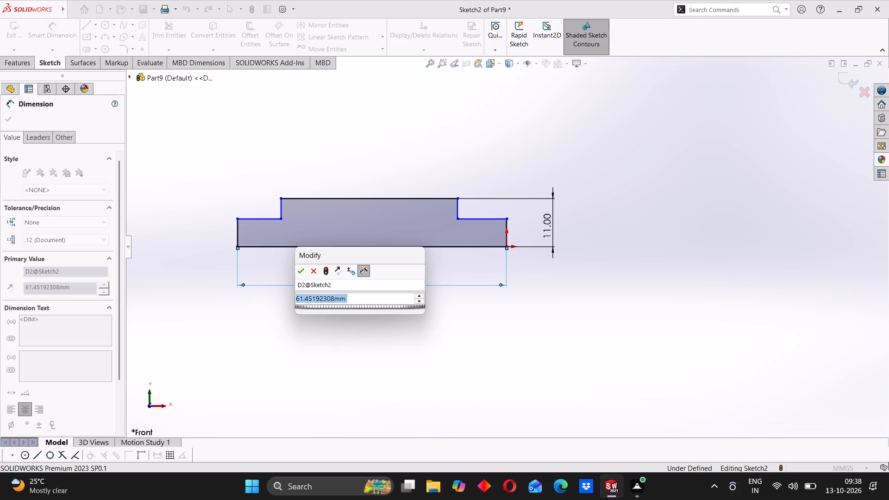
pyautogui.write('82')
pyautogui.press('Return')
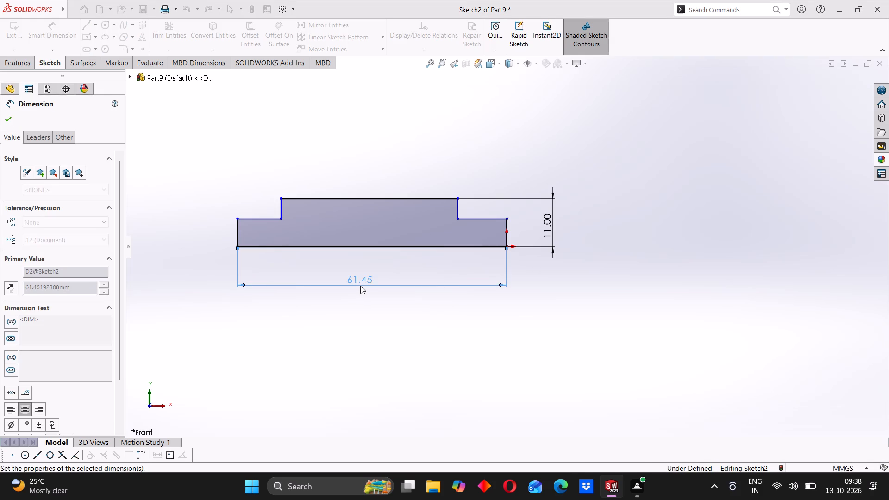
# Dimension the horizontal shoulder lines at both ends of the profile as 18 mm long each.
pyautogui.scroll(2, 359, 289)
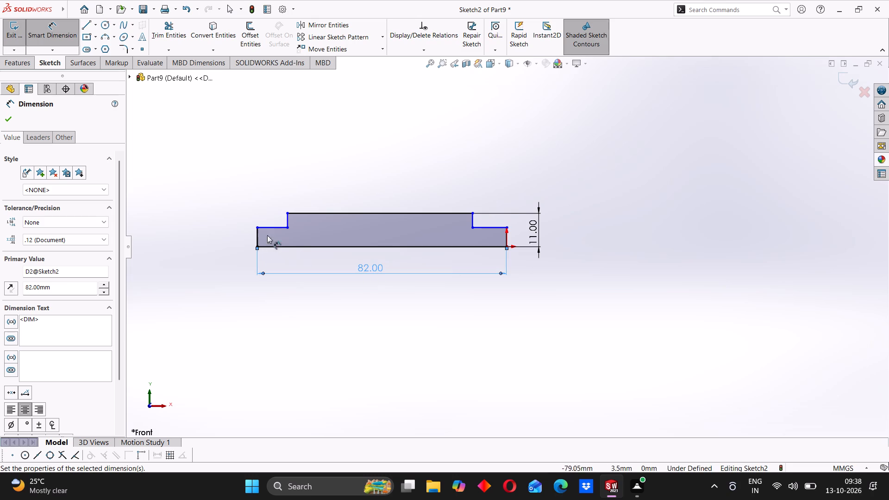
pyautogui.click(489, 228)
pyautogui.click(499, 200)
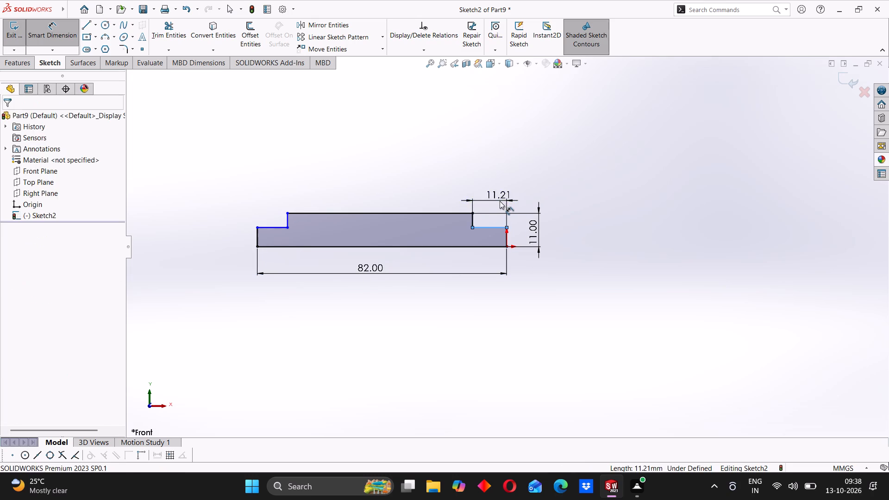
pyautogui.write('18')
pyautogui.press('Return')
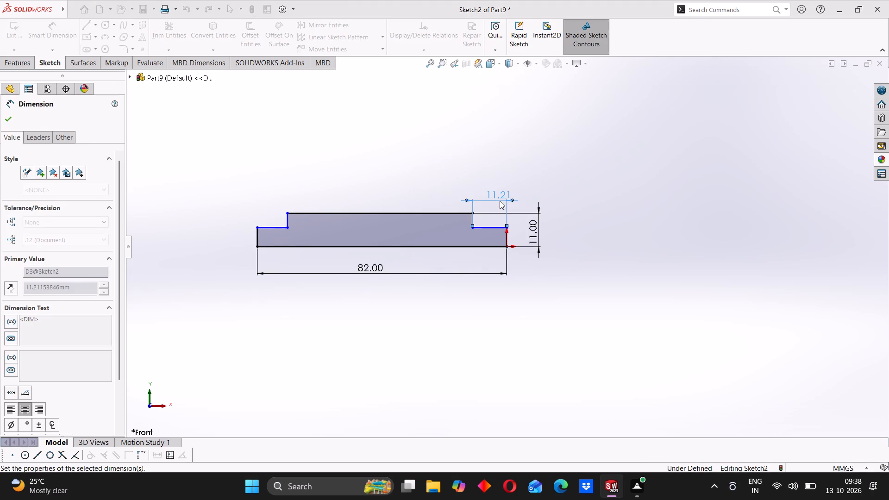
pyautogui.click(413, 179)
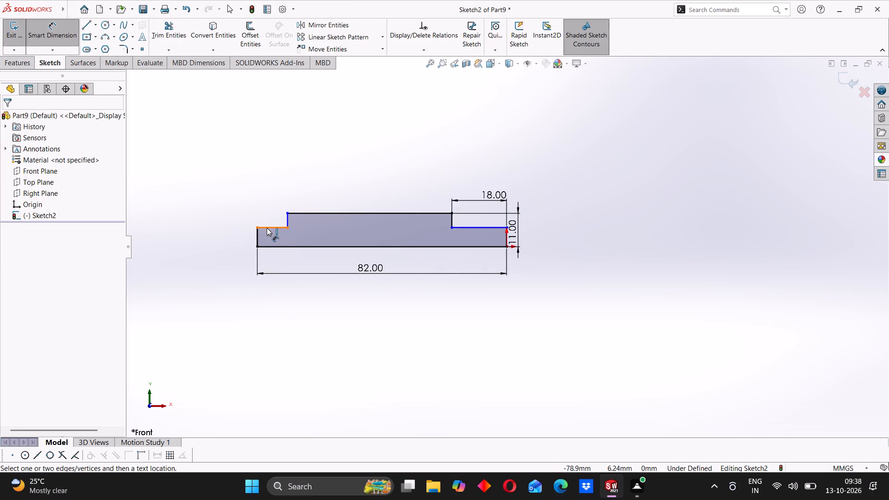
pyautogui.click(267, 228)
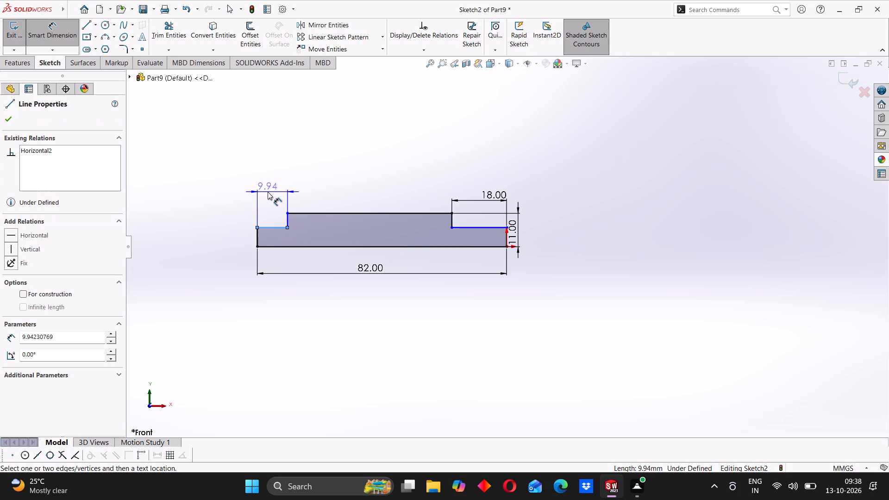
pyautogui.click(268, 192)
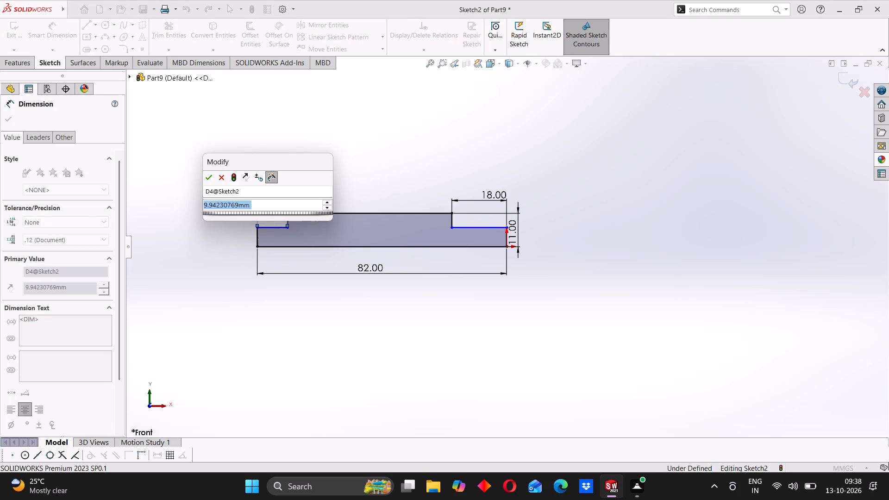
pyautogui.write('15')
pyautogui.press('BackSpace')
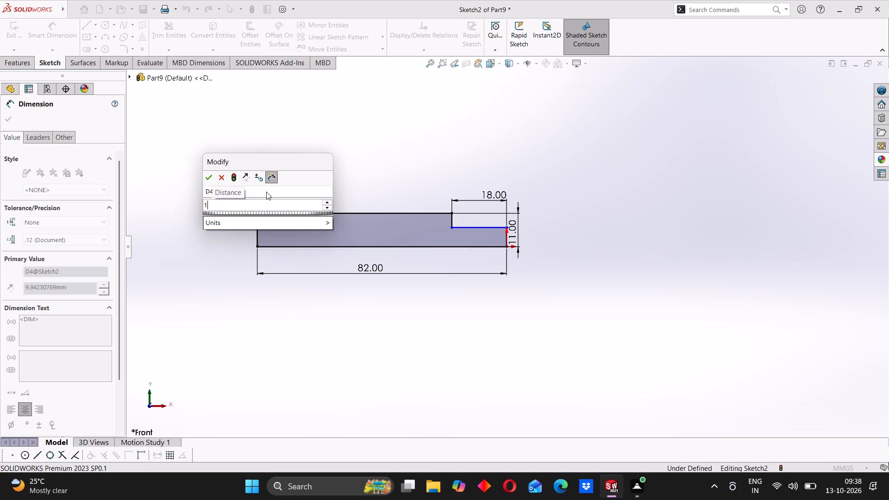
pyautogui.press('8')
pyautogui.press('Return')
pyautogui.click(219, 220)
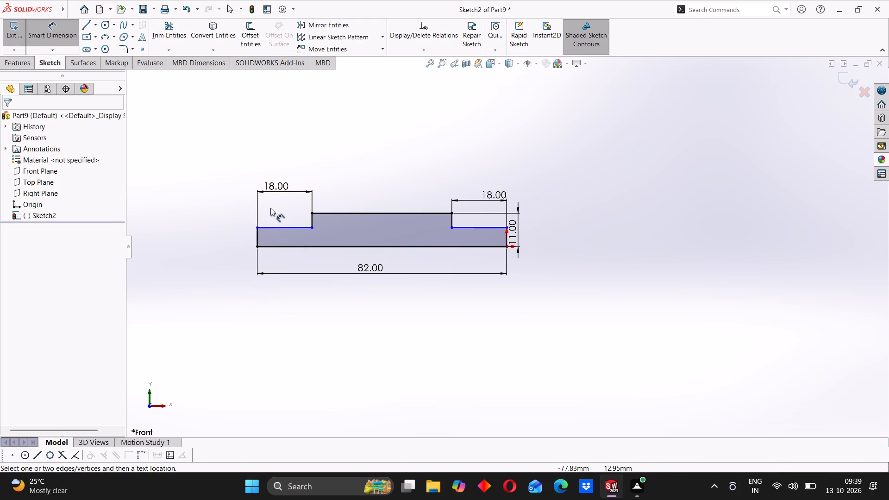
# Dimension the height from the baseline to each end shoulder as 7.5 mm.
pyautogui.click(476, 226)
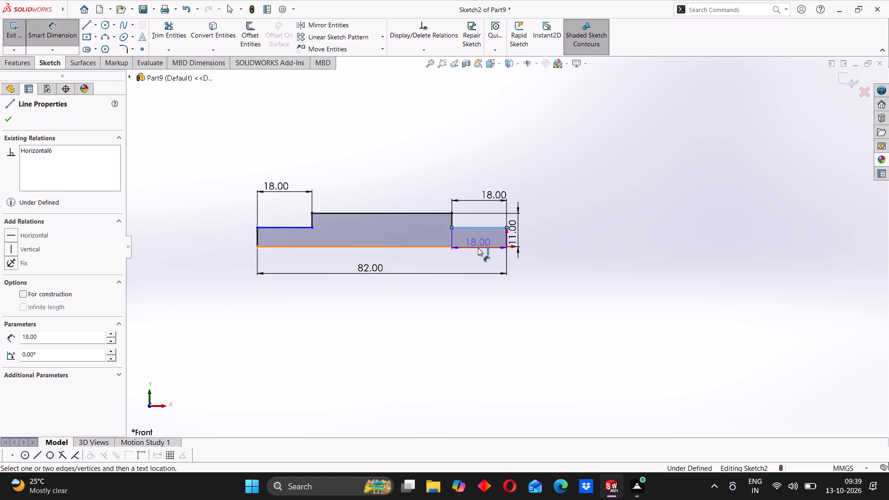
pyautogui.click(476, 247)
pyautogui.click(558, 241)
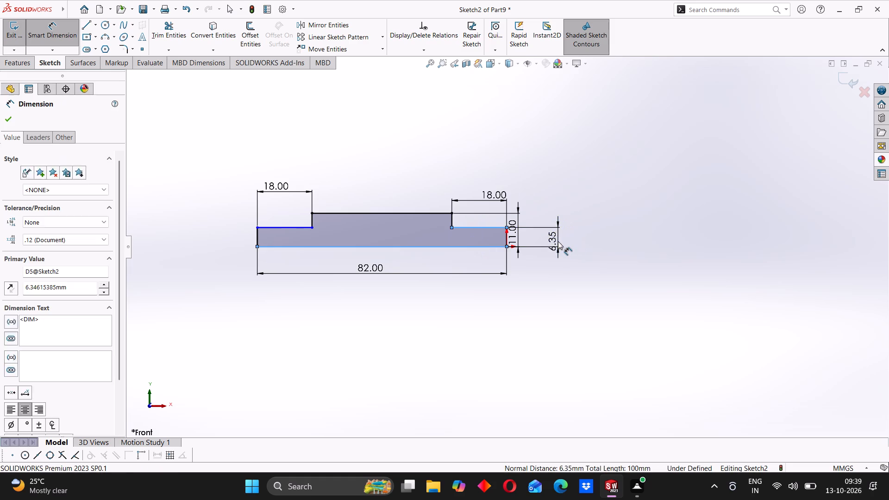
pyautogui.write('7.5')
pyautogui.press('Return')
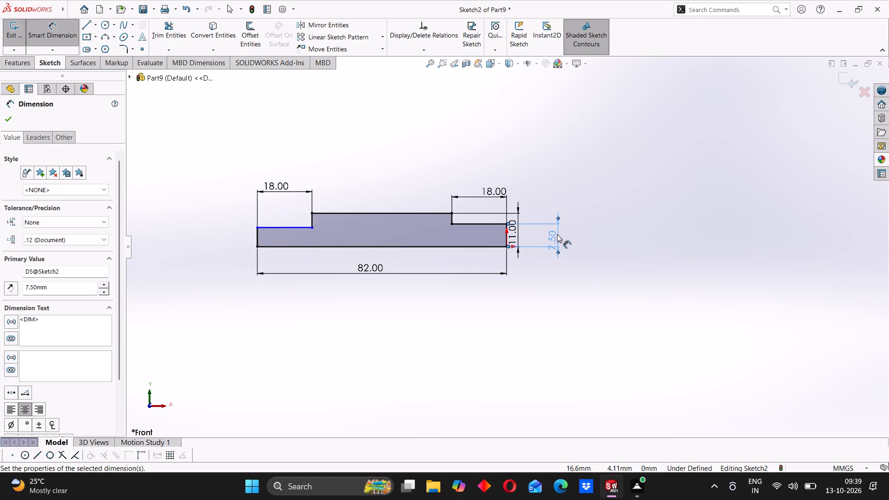
pyautogui.click(398, 169)
pyautogui.click(287, 229)
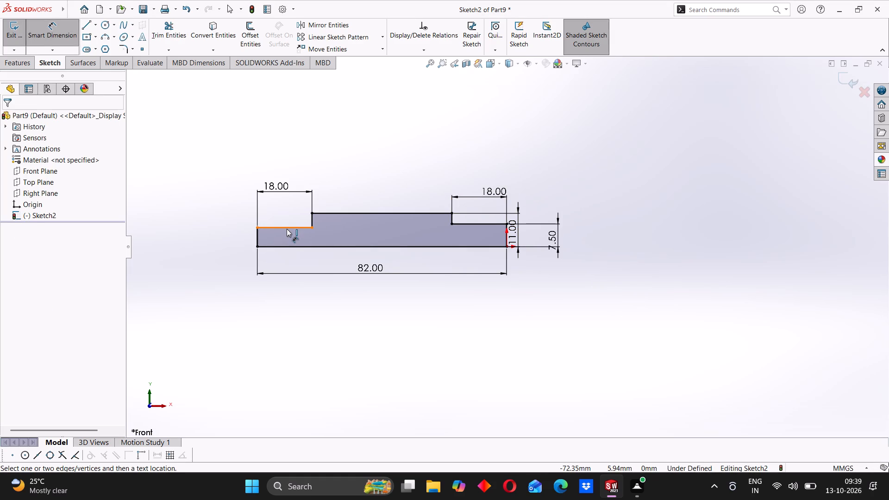
pyautogui.click(286, 245)
pyautogui.click(229, 228)
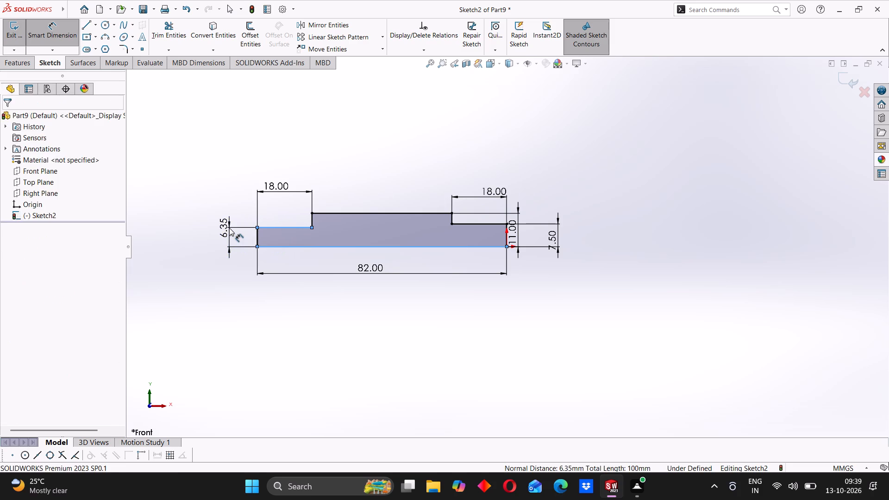
pyautogui.write('7.5')
pyautogui.press('Return')
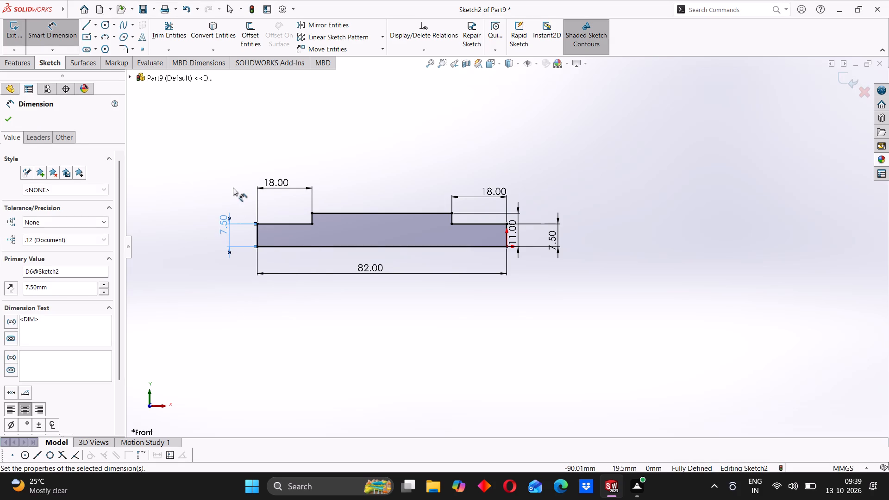
pyautogui.click(233, 187)
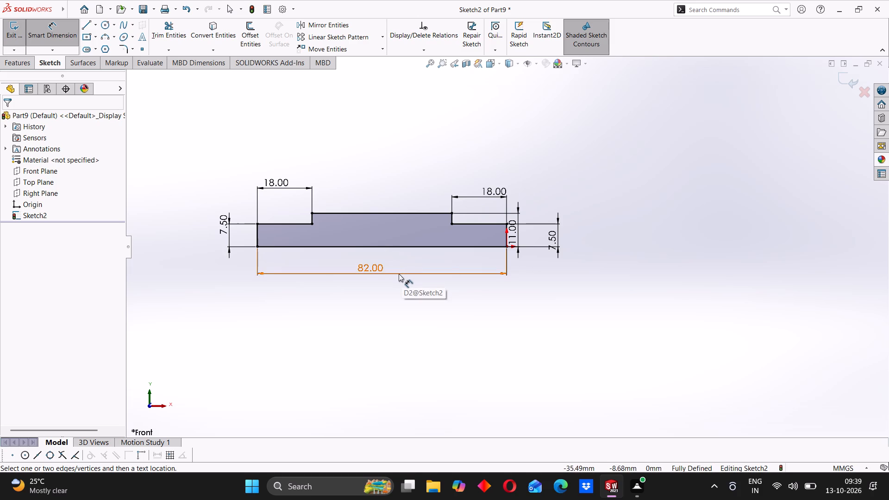
# Convert the 82 mm baseline of the profile into a construction line.
pyautogui.scroll(-1, 418, 255)
pyautogui.scroll(1, 418, 256)
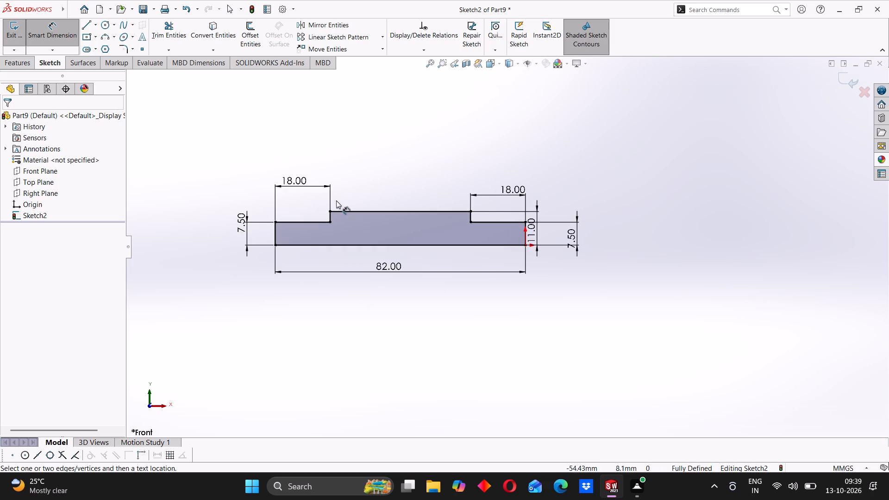
pyautogui.click(55, 40)
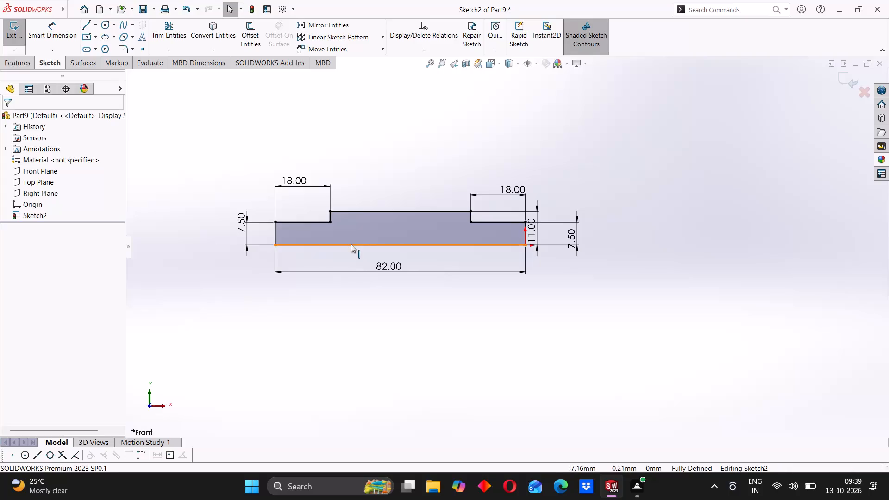
pyautogui.click(349, 244)
pyautogui.click(18, 295)
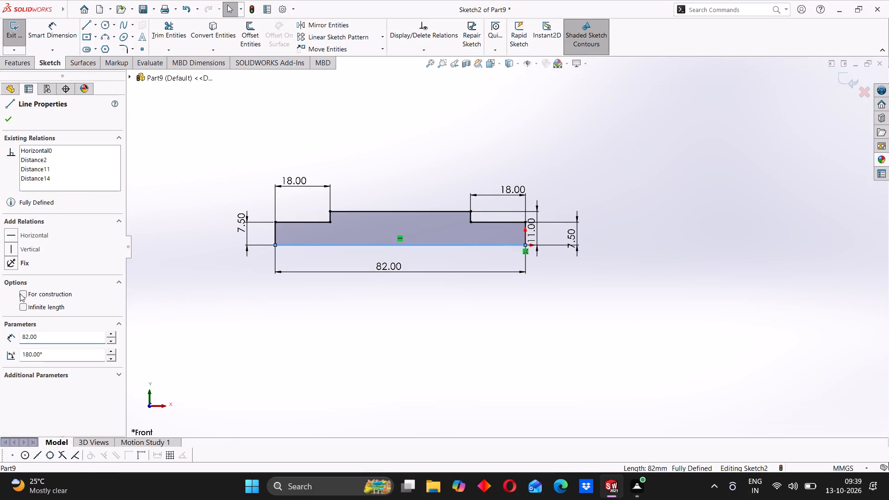
pyautogui.click(20, 294)
pyautogui.click(6, 112)
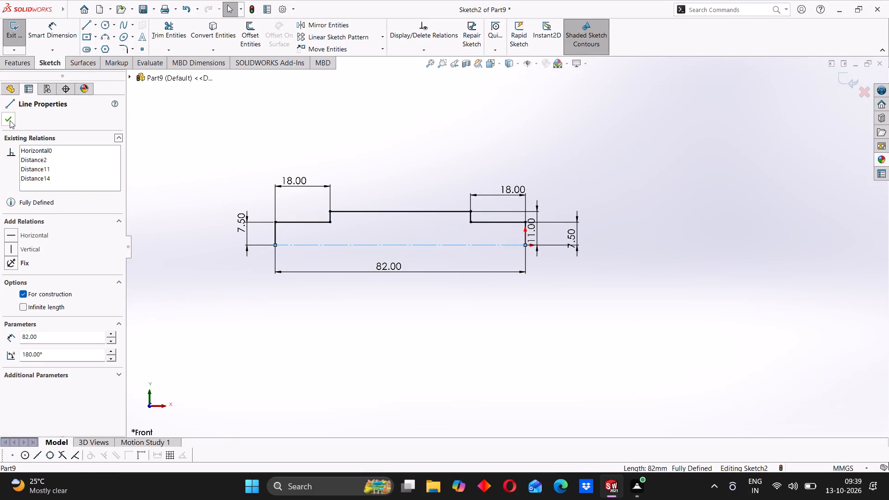
pyautogui.click(10, 120)
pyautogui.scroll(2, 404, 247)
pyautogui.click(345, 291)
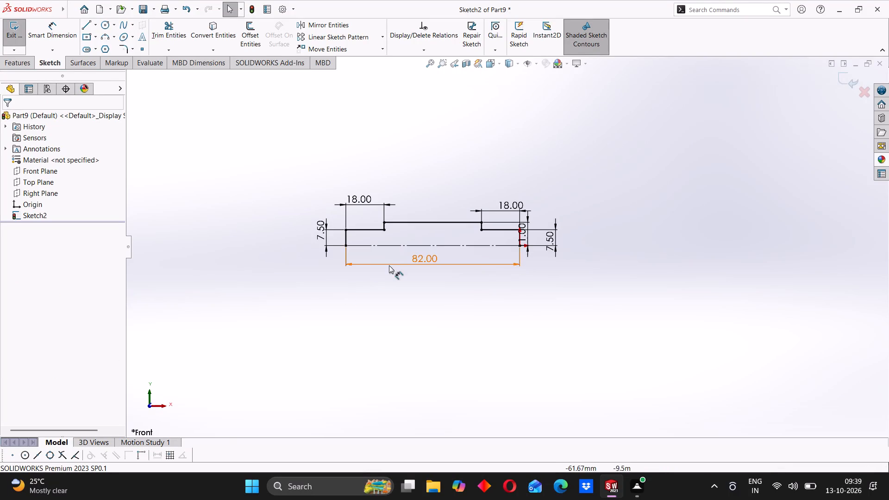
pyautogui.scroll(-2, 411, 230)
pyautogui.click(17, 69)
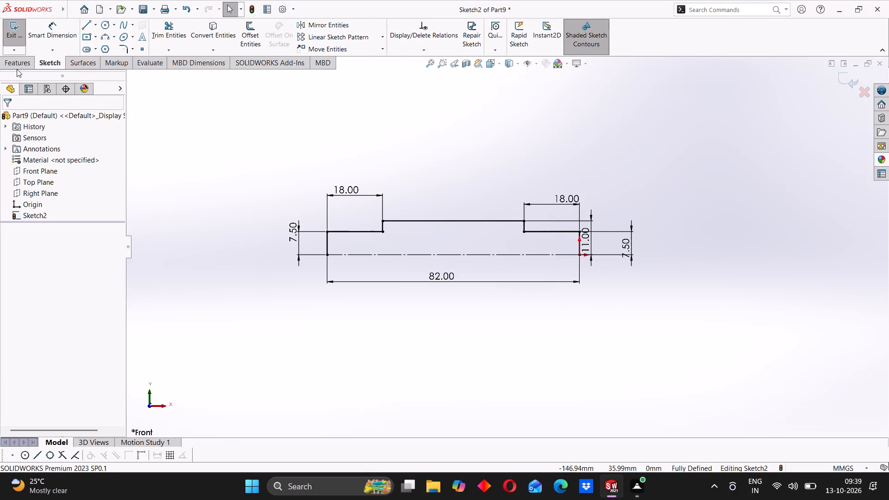
# Revolve the stepped profile 360 degrees about its construction baseline into a solid shaft.
pyautogui.click(46, 35)
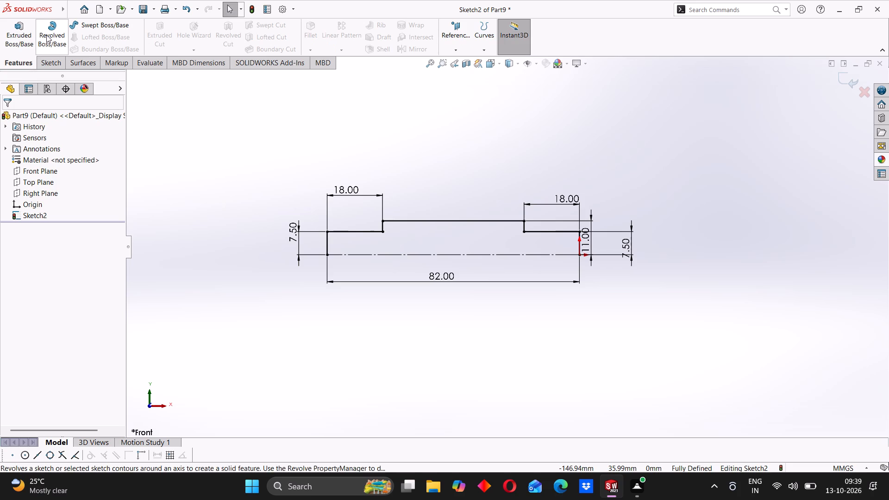
pyautogui.click(461, 248)
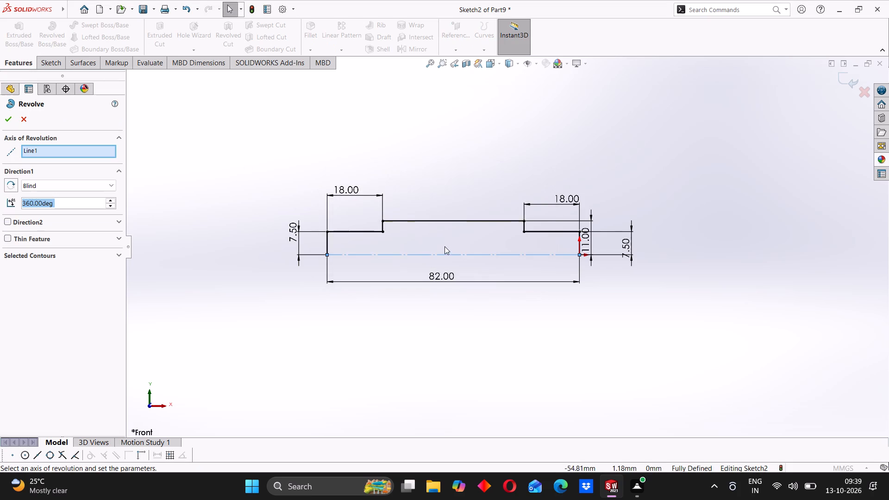
pyautogui.click(7, 122)
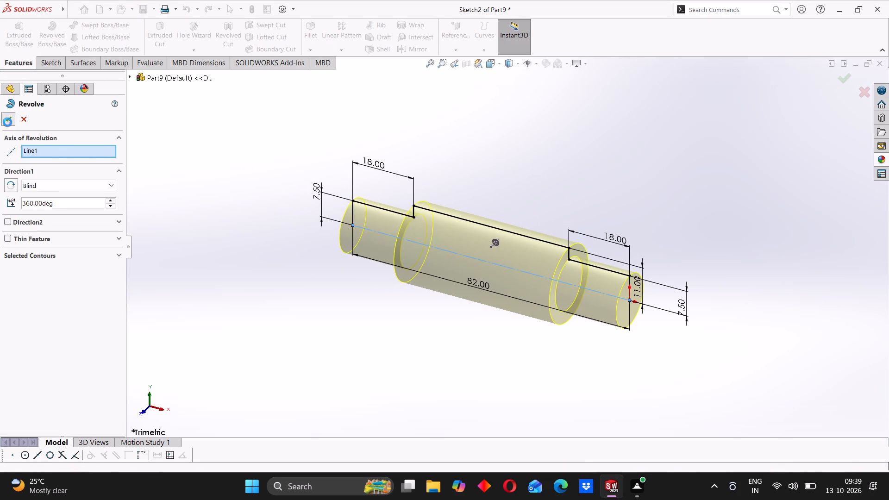
# Examine the revolved shaft's stepped body and both ends from several angles.
pyautogui.moveTo(550, 358); pyautogui.dragTo(566, 348, button='middle')
pyautogui.click(401, 339)
pyautogui.moveTo(672, 311); pyautogui.dragTo(634, 244, button='middle')
pyautogui.moveTo(508, 314); pyautogui.dragTo(531, 295, button='middle')
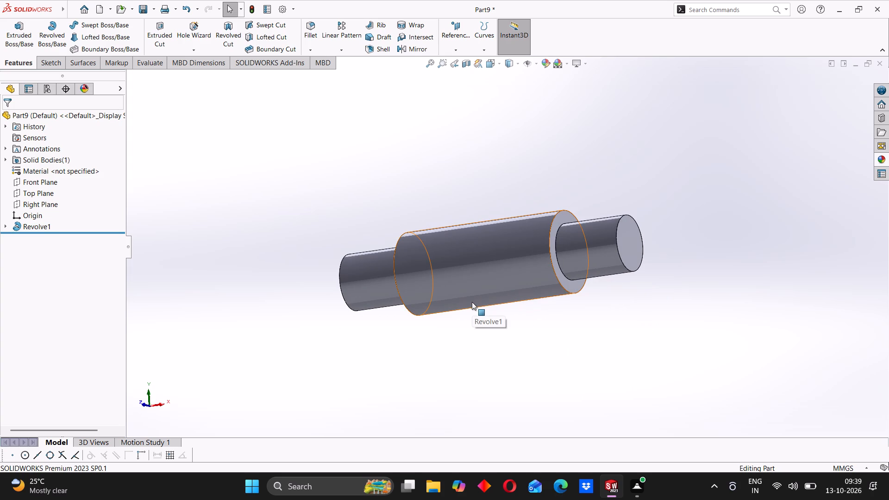
pyautogui.moveTo(472, 302); pyautogui.dragTo(492, 304, button='middle')
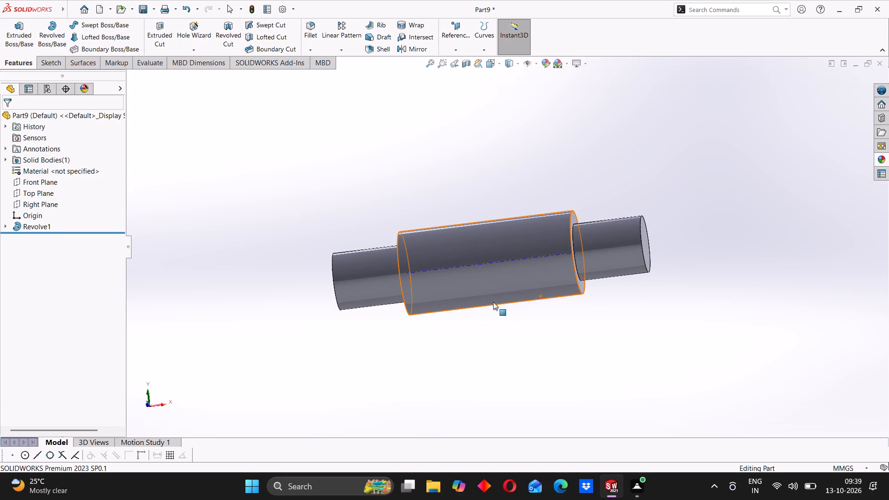
pyautogui.scroll(-1, 479, 265)
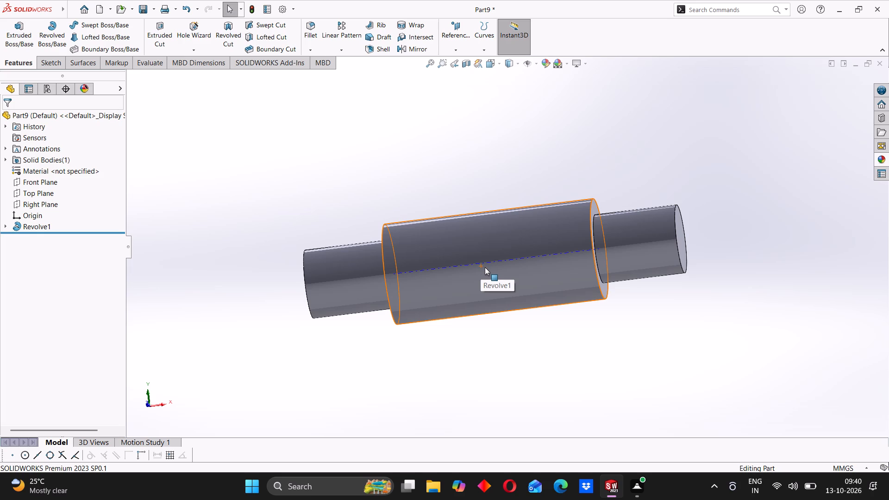
pyautogui.scroll(1, 642, 275)
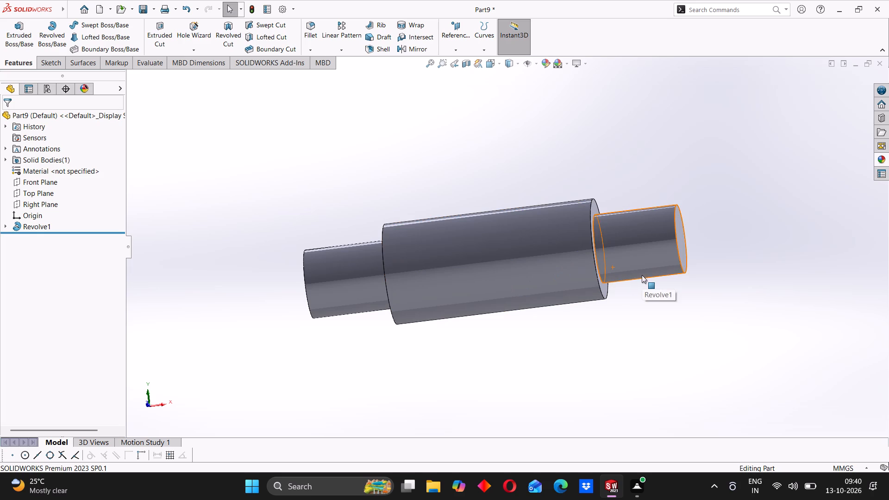
pyautogui.moveTo(642, 275); pyautogui.dragTo(629, 292, button='middle')
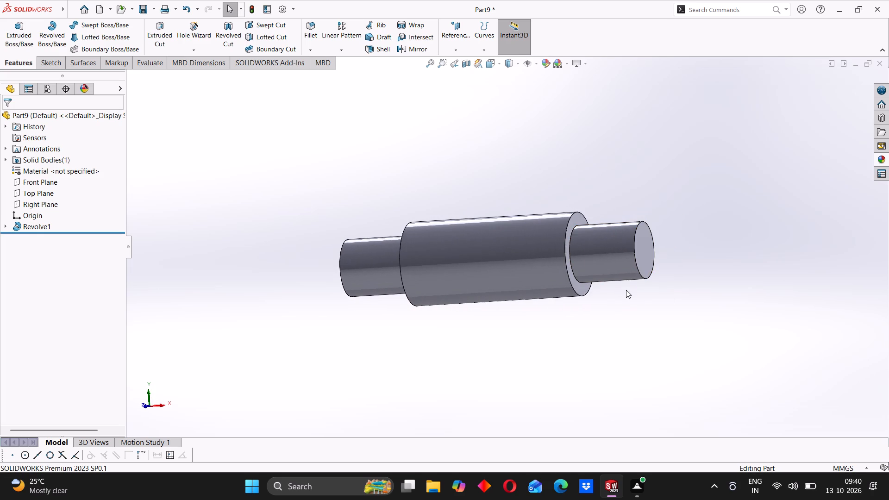
pyautogui.moveTo(482, 273); pyautogui.dragTo(497, 270, button='middle')
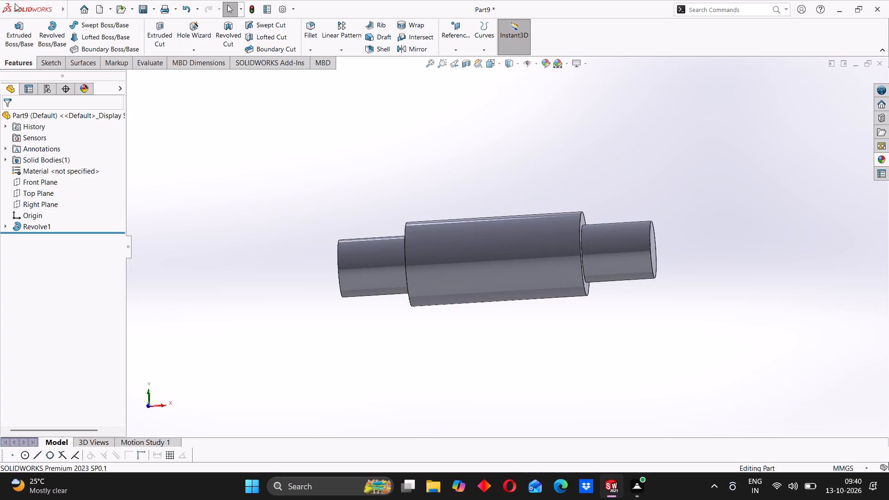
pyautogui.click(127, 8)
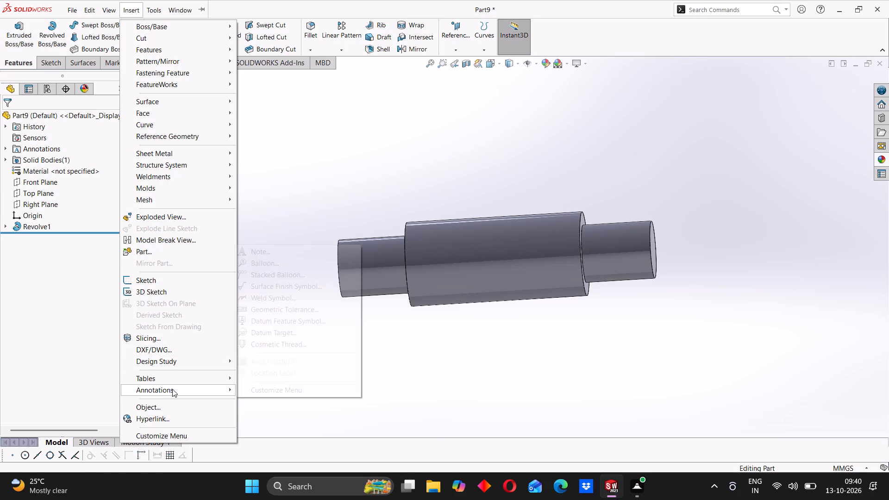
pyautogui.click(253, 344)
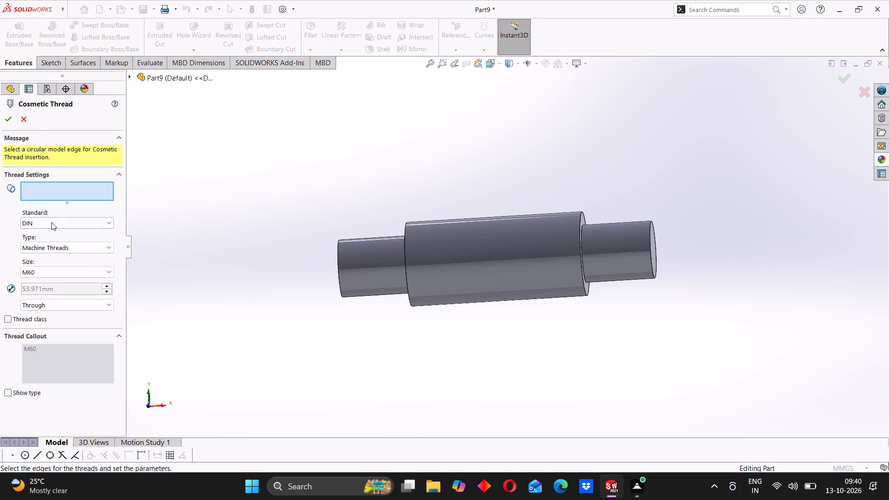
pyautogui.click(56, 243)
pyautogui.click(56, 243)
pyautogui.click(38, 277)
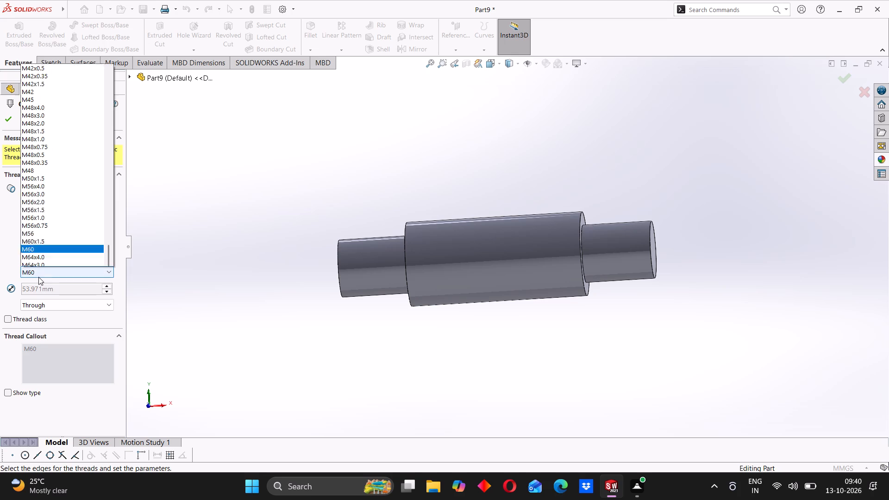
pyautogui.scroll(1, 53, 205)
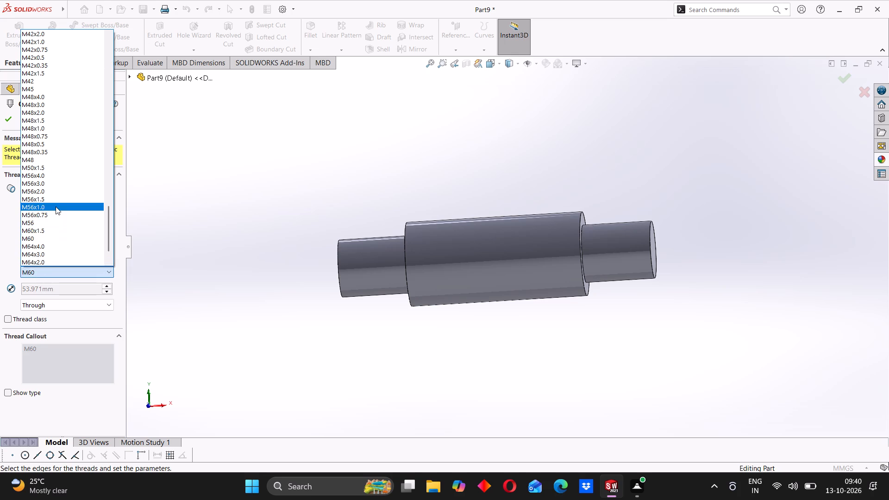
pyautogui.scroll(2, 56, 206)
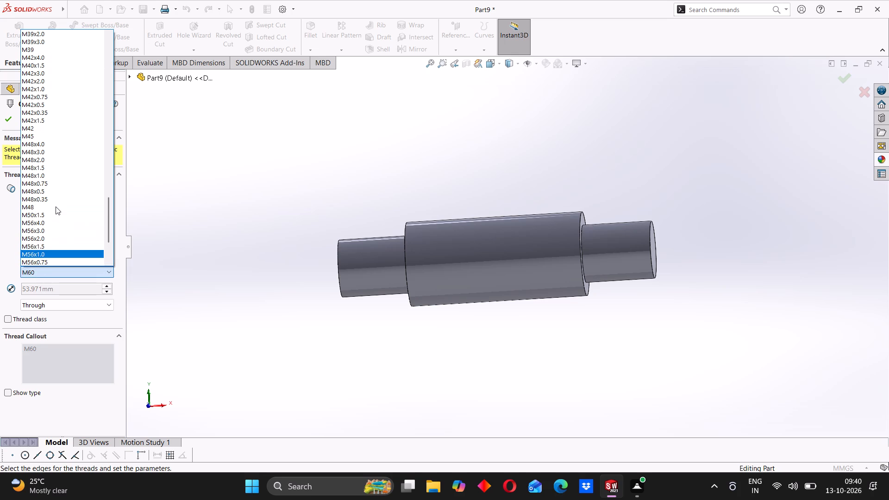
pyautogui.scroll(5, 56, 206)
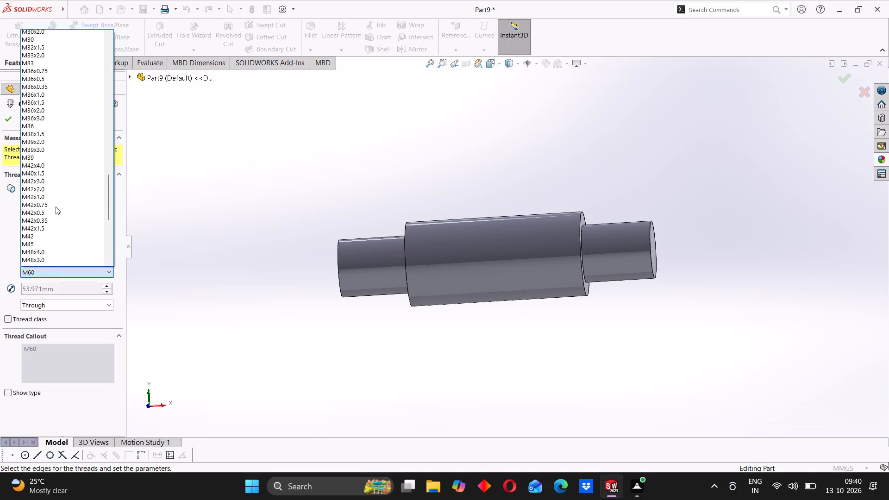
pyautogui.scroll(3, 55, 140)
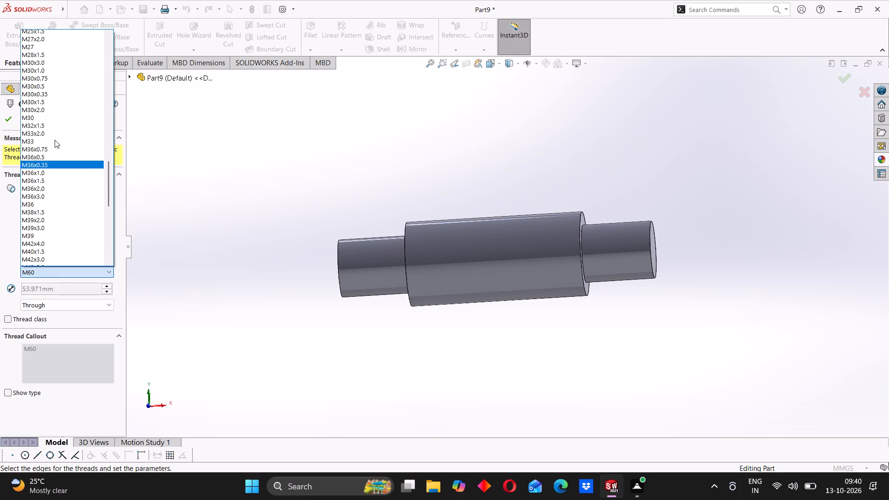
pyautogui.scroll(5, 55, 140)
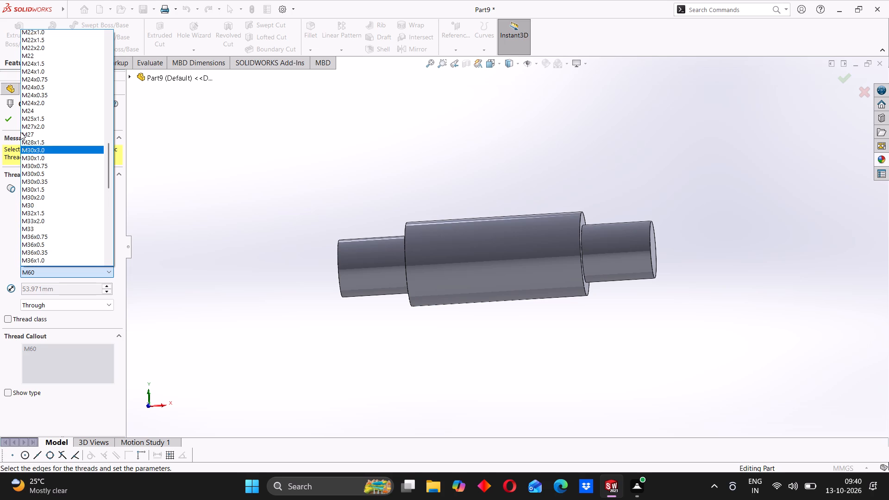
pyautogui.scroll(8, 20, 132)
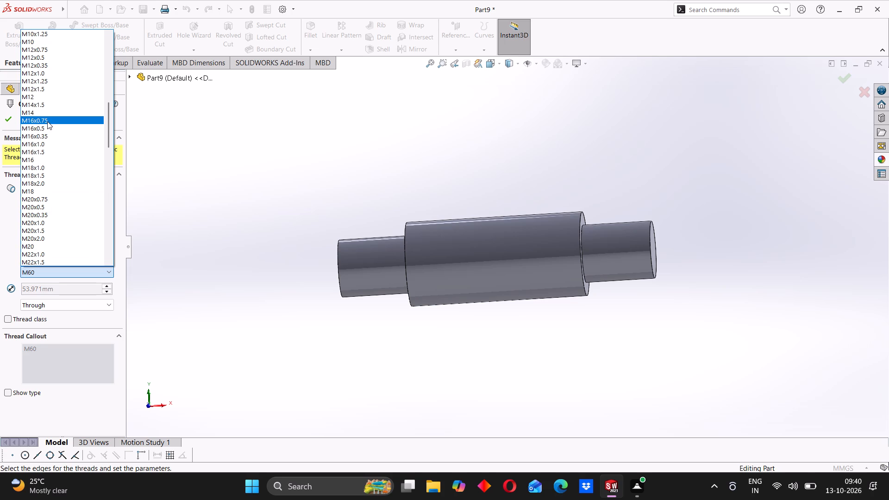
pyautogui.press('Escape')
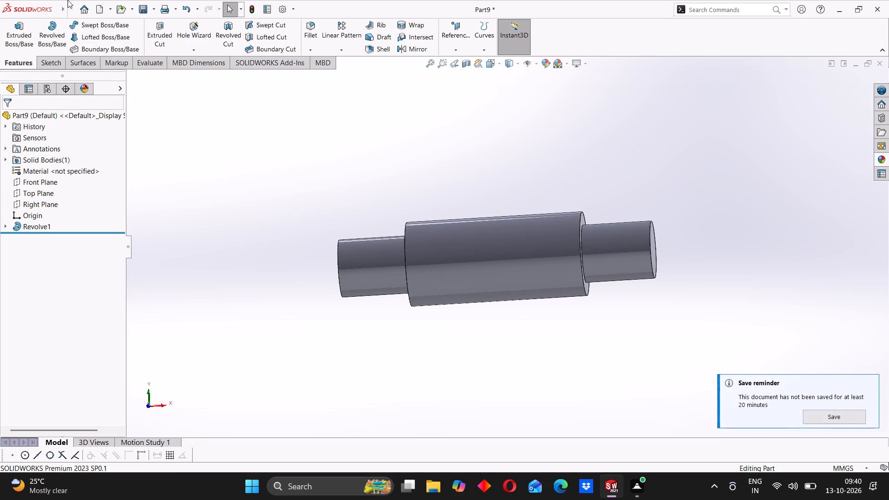
# Start a cosmetic thread with the outer circular edges at both ends of the shaft as thread edges.
pyautogui.click(127, 6)
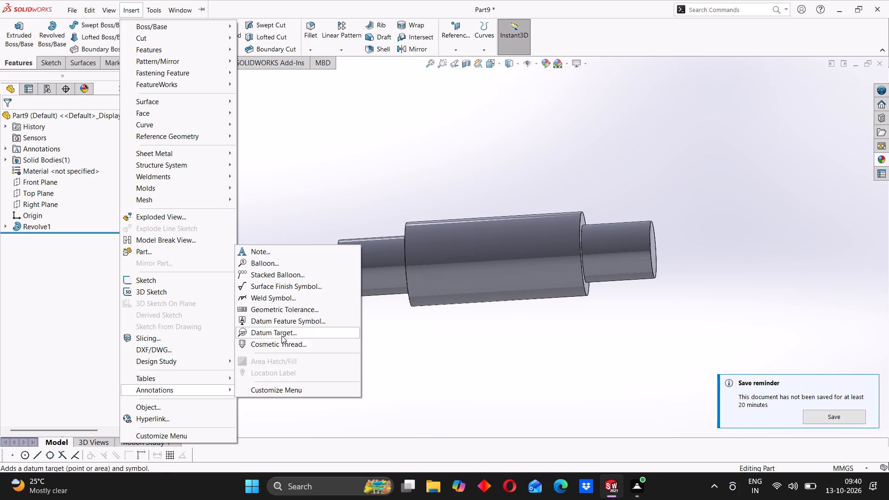
pyautogui.click(281, 344)
pyautogui.moveTo(643, 259); pyautogui.dragTo(636, 264, button='middle')
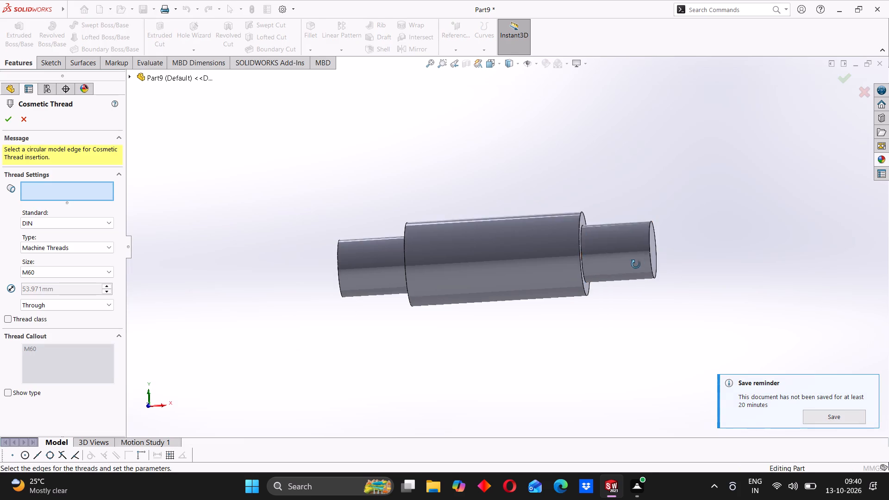
pyautogui.moveTo(636, 264); pyautogui.dragTo(617, 273, button='middle')
pyautogui.scroll(-3, 621, 253)
pyautogui.click(595, 235)
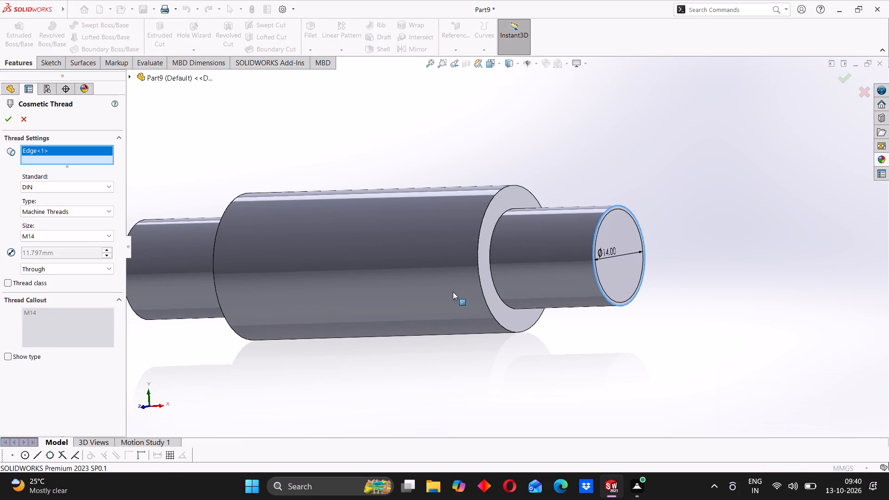
pyautogui.scroll(3, 235, 290)
pyautogui.moveTo(236, 290); pyautogui.dragTo(309, 306, button='middle')
pyautogui.click(333, 250)
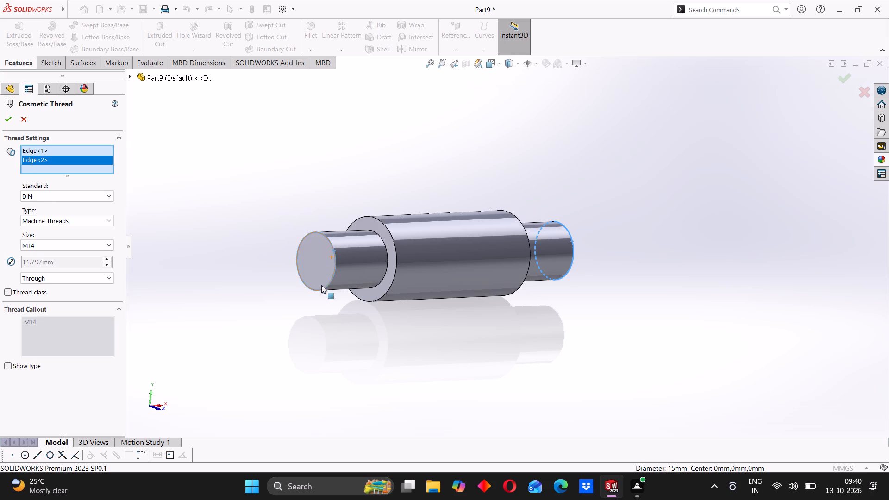
# Set the cosmetic thread's end condition to Blind with a depth of 13 mm, keeping the DIN M14 machine thread size.
pyautogui.moveTo(292, 307); pyautogui.dragTo(258, 310, button='middle')
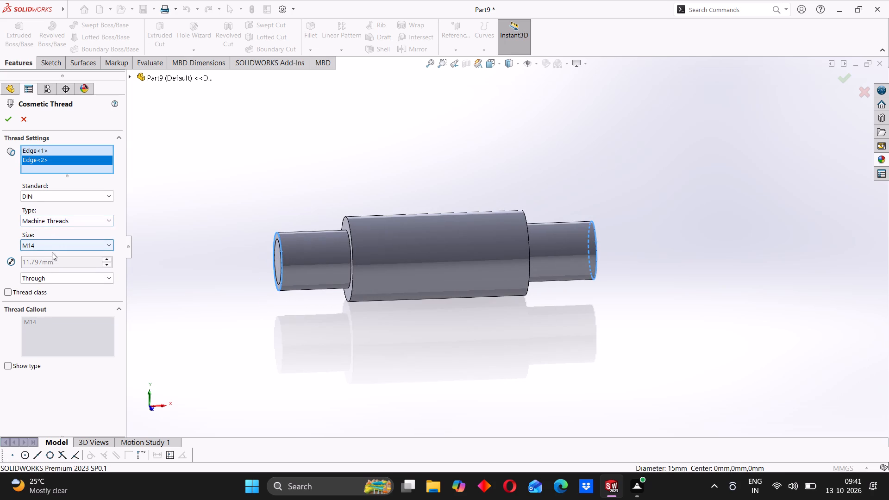
pyautogui.click(50, 281)
pyautogui.click(45, 290)
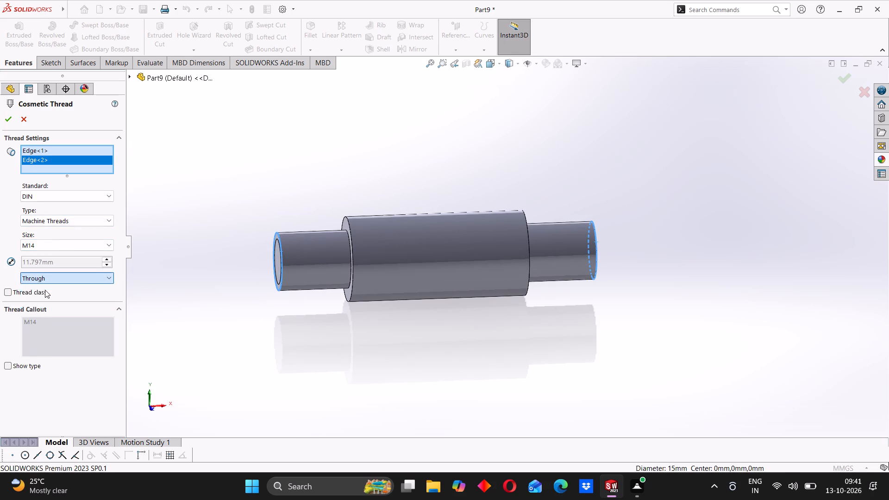
pyautogui.click(38, 276)
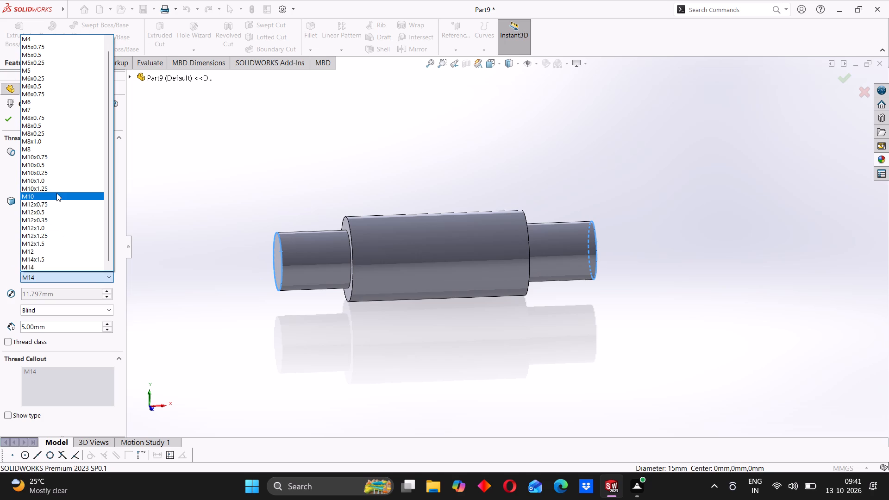
pyautogui.scroll(-3, 51, 200)
pyautogui.click(175, 282)
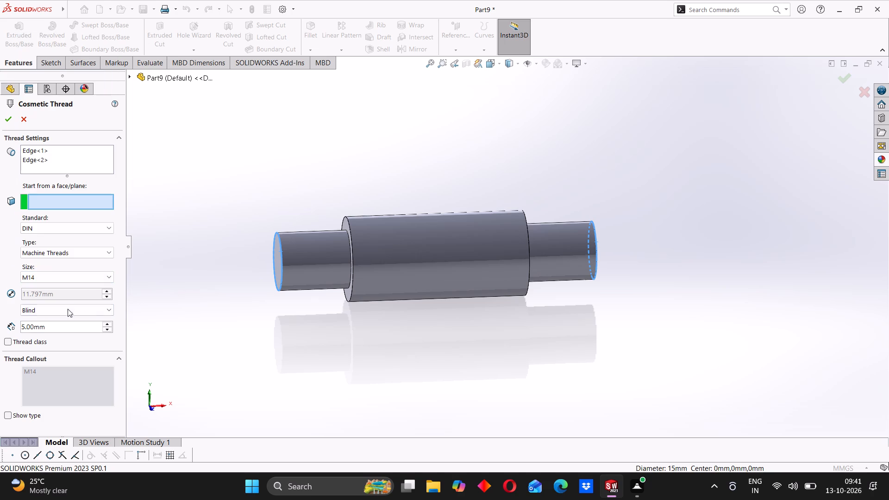
pyautogui.moveTo(47, 327); pyautogui.dragTo(31, 325)
pyautogui.moveTo(31, 325); pyautogui.dragTo(18, 331)
pyautogui.write('18')
pyautogui.write('-5')
pyautogui.press('Return')
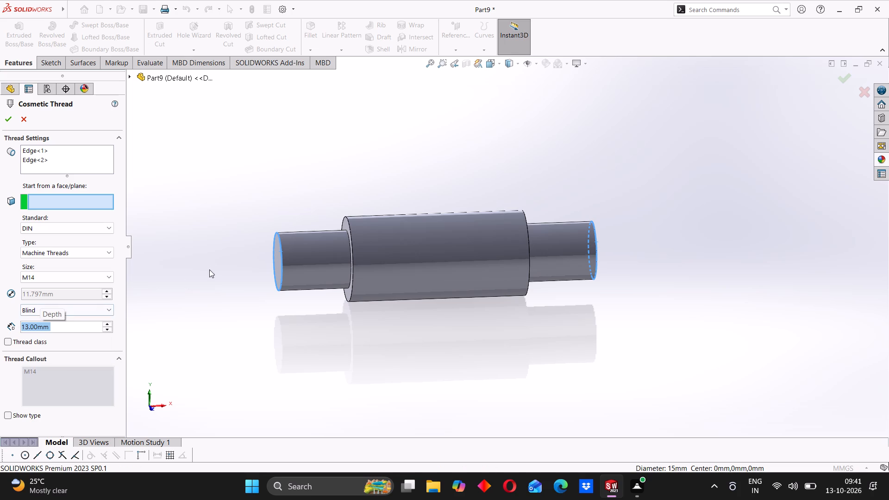
pyautogui.click(209, 265)
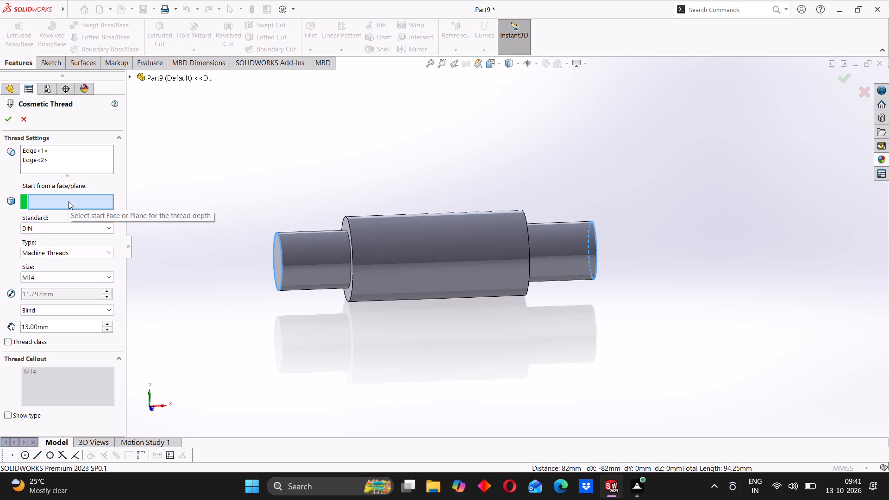
# Pick one flat end face of the shaft as the thread's start face and try the opposite end face too.
pyautogui.scroll(-4, 263, 263)
pyautogui.moveTo(277, 269); pyautogui.dragTo(294, 275, button='middle')
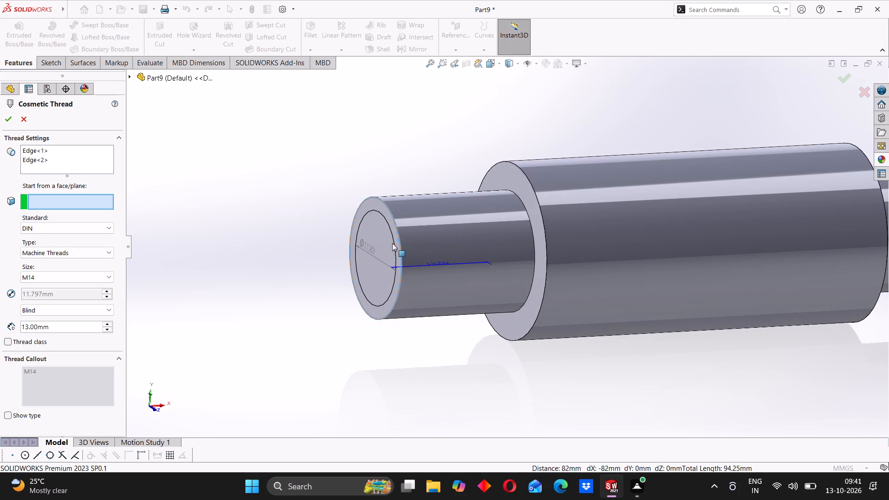
pyautogui.click(391, 244)
pyautogui.scroll(3, 626, 255)
pyautogui.moveTo(754, 250); pyautogui.dragTo(753, 250, button='middle')
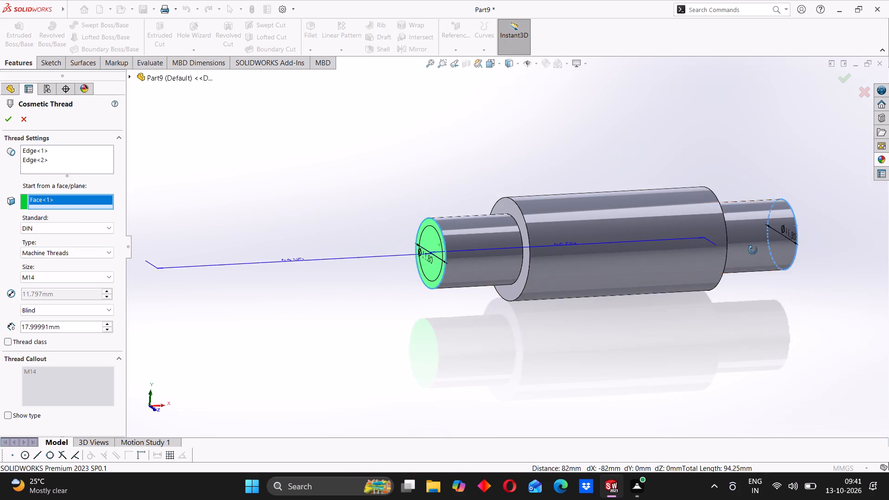
pyautogui.moveTo(753, 250); pyautogui.dragTo(676, 296, button='middle')
pyautogui.click(724, 241)
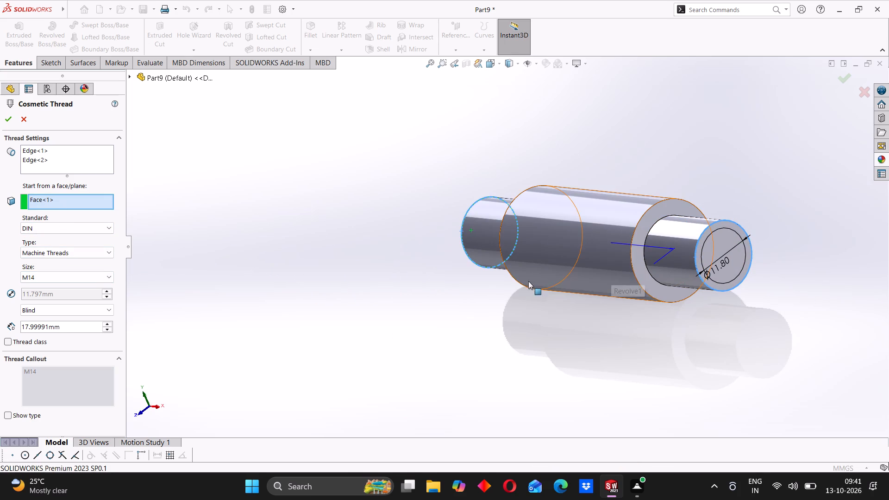
# Remove the circular edge at the end opposite the start face from the cosmetic thread's edge selection, keeping the other edge.
pyautogui.rightClick(32, 158)
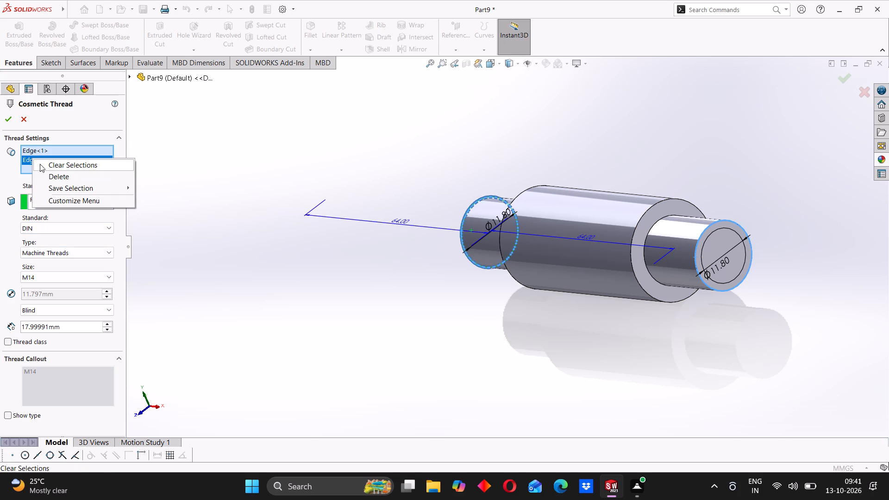
pyautogui.click(207, 157)
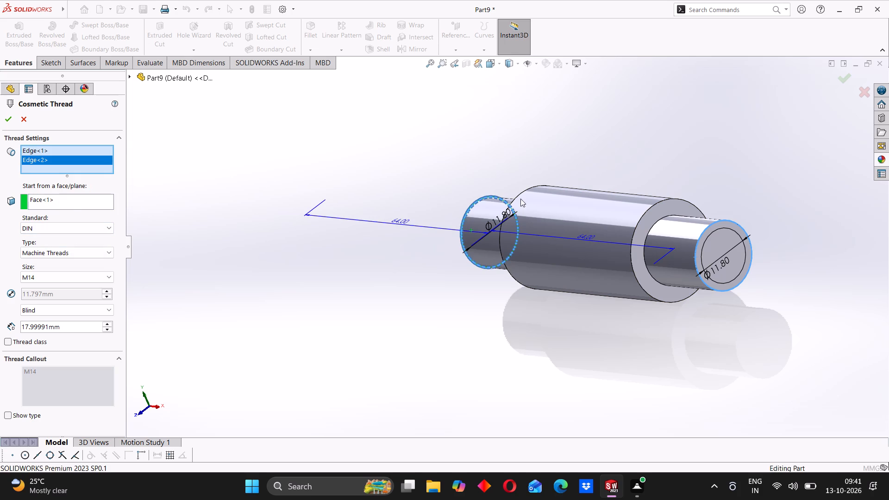
pyautogui.click(76, 205)
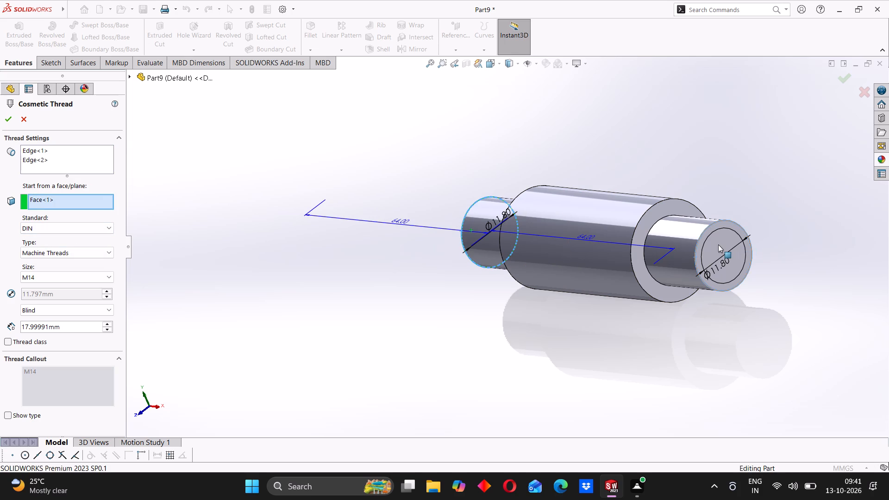
pyautogui.click(718, 244)
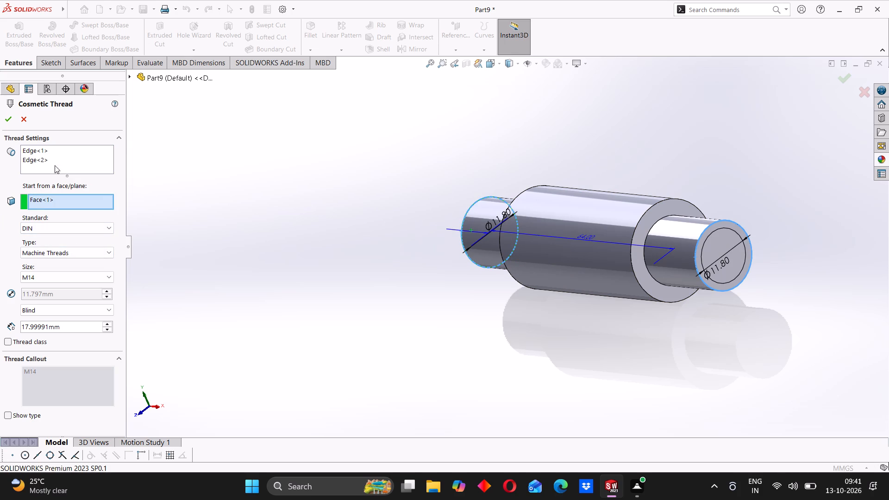
pyautogui.rightClick(44, 153)
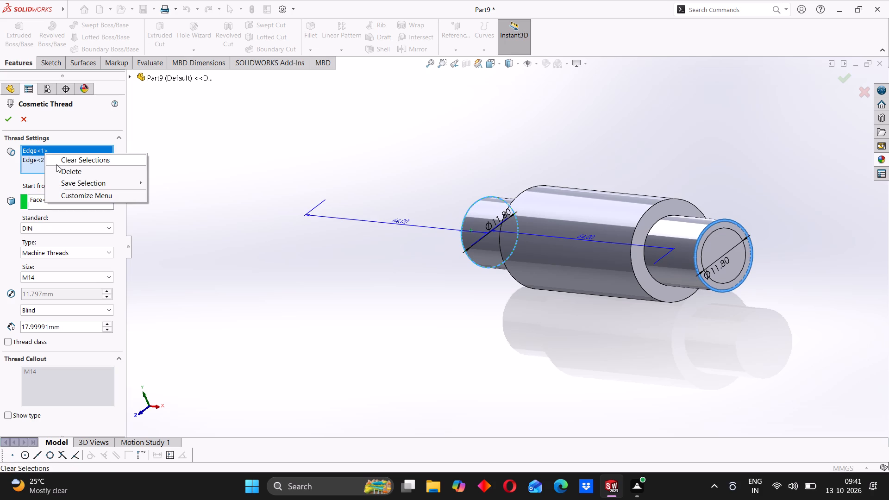
pyautogui.click(60, 167)
# Set the blind thread depth to 13 mm and create the M14 cosmetic thread on this one shaft end.
pyautogui.scroll(3, 274, 197)
pyautogui.moveTo(280, 202); pyautogui.dragTo(364, 231, button='middle')
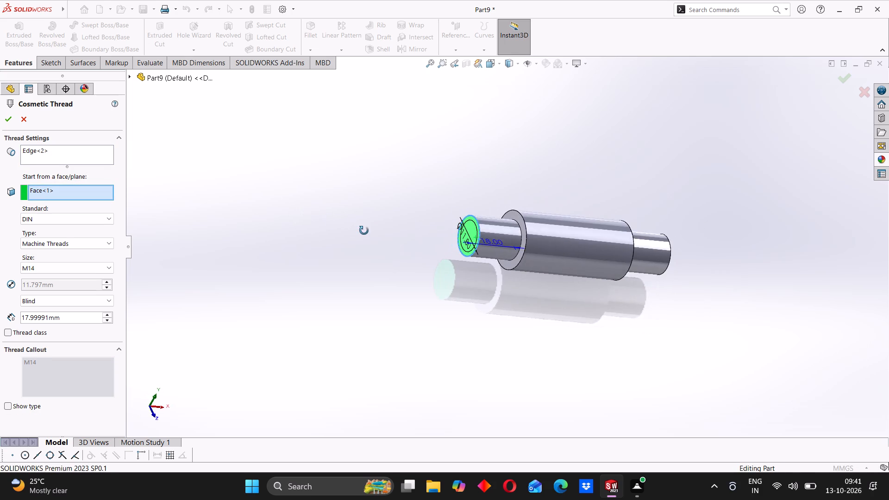
pyautogui.moveTo(364, 231); pyautogui.dragTo(358, 232, button='middle')
pyautogui.moveTo(366, 209); pyautogui.dragTo(363, 218, button='middle')
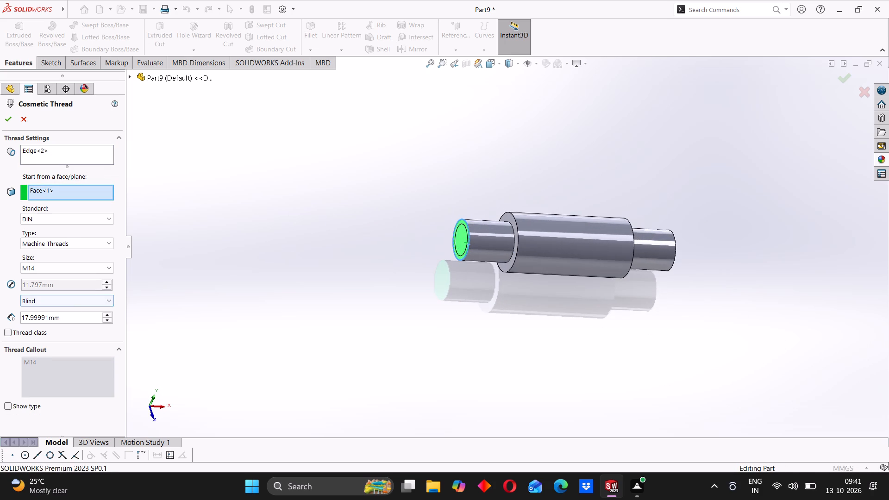
pyautogui.moveTo(62, 319); pyautogui.dragTo(17, 320)
pyautogui.write('18-5')
pyautogui.press('Return')
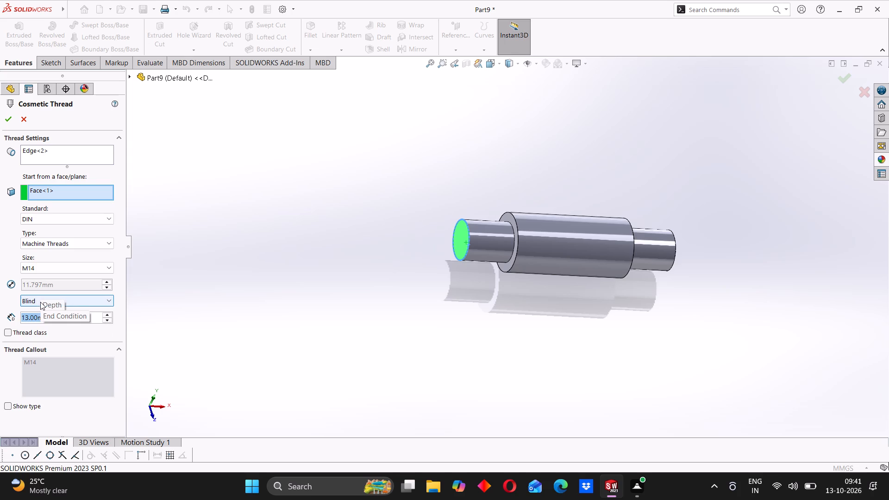
pyautogui.click(197, 257)
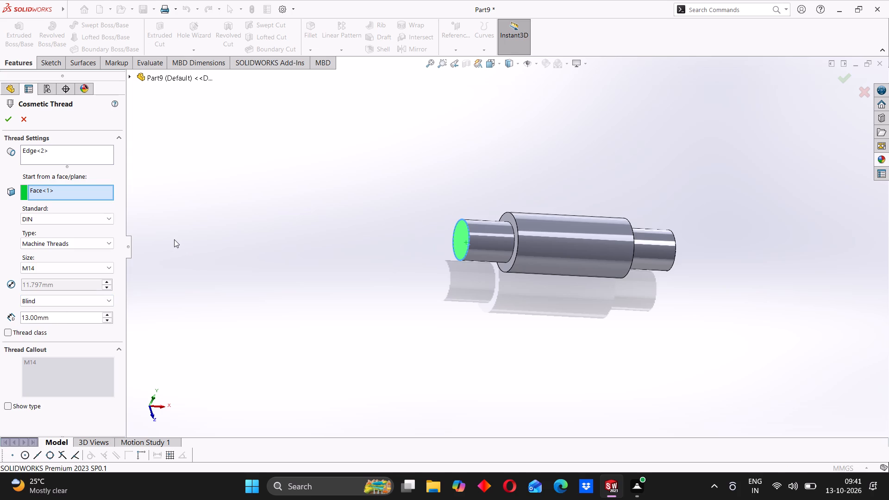
pyautogui.click(9, 123)
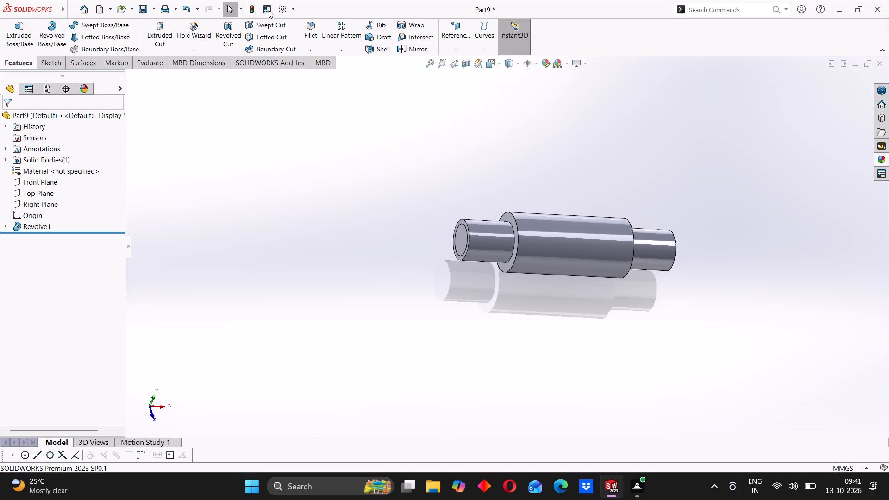
# Enable shaded cosmetic threads in the document's detailing display filter.
pyautogui.click(278, 6)
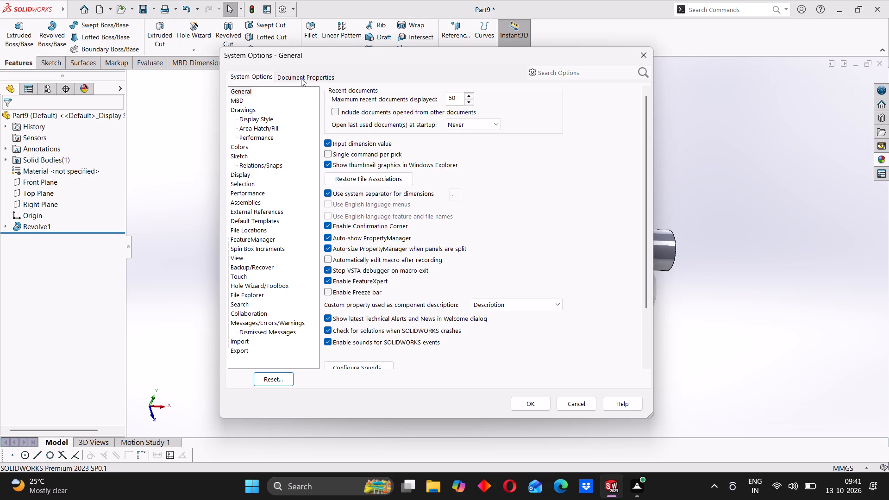
pyautogui.click(301, 78)
pyautogui.click(242, 145)
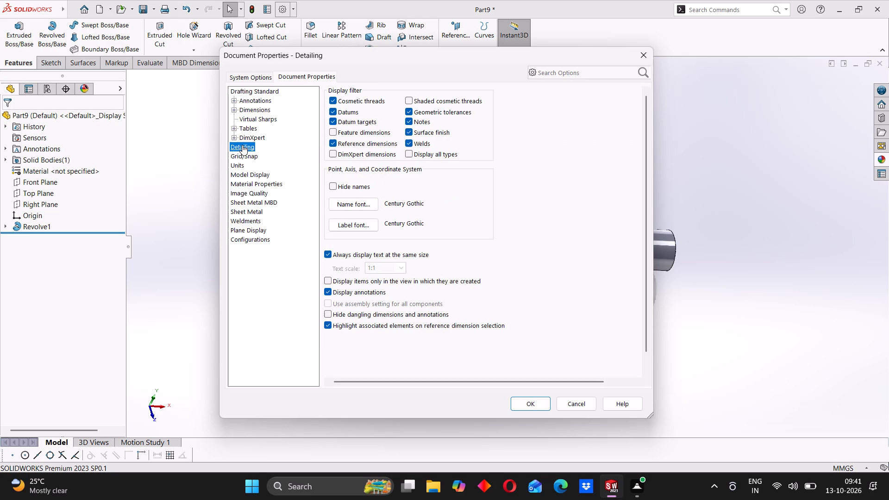
pyautogui.click(407, 100)
pyautogui.click(531, 406)
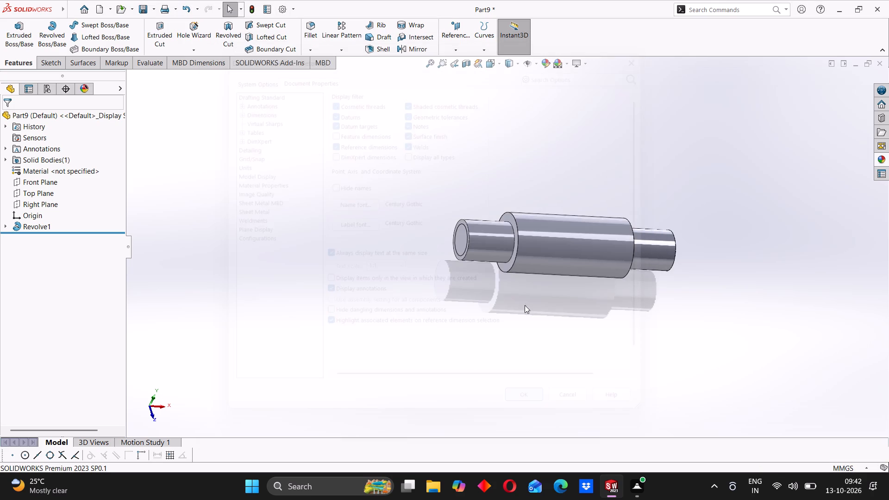
# Add a DIN M14 cosmetic thread at the shaft's unthreaded end, blind 13 mm deep, starting from that end's flat face.
pyautogui.moveTo(511, 259); pyautogui.dragTo(494, 267, button='middle')
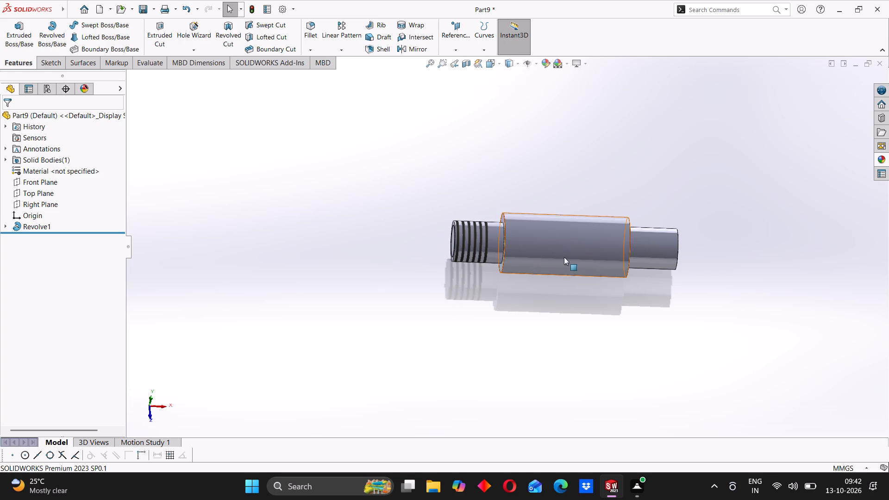
pyautogui.moveTo(630, 242); pyautogui.dragTo(614, 245, button='middle')
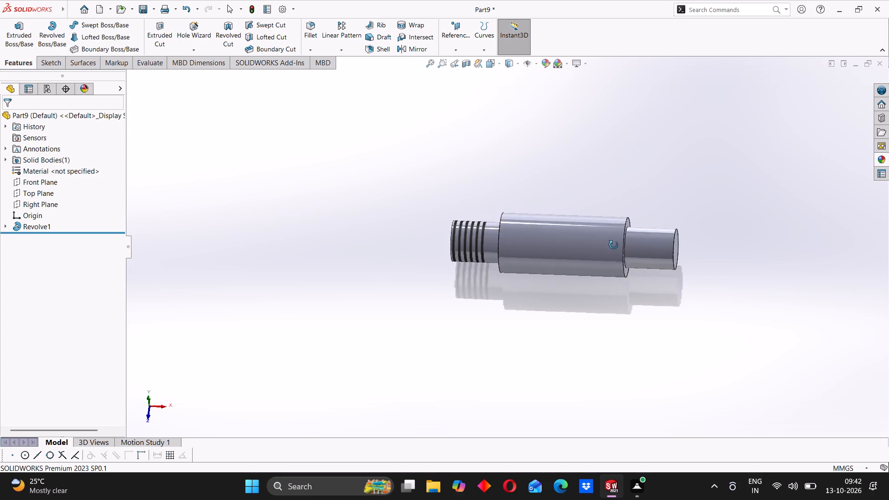
pyautogui.moveTo(614, 245); pyautogui.dragTo(609, 245, button='middle')
pyautogui.scroll(-1, 600, 238)
pyautogui.scroll(-3, 565, 226)
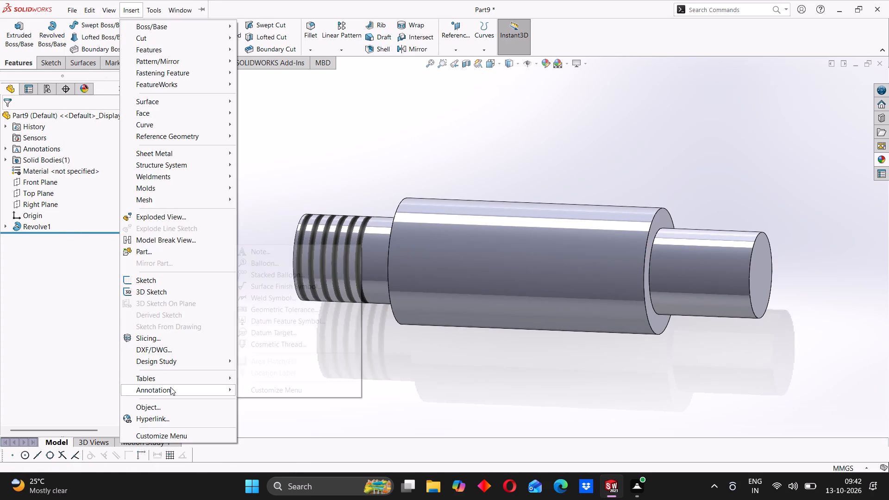
pyautogui.click(280, 341)
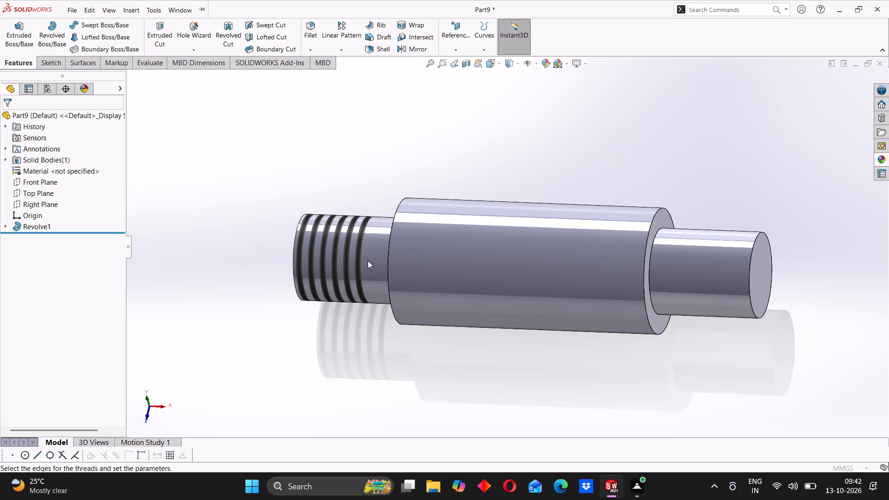
pyautogui.click(751, 267)
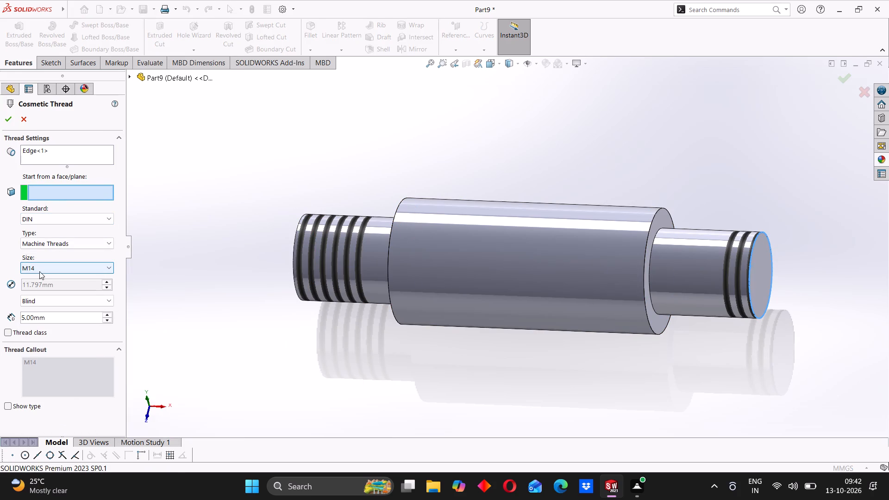
pyautogui.moveTo(46, 317); pyautogui.dragTo(15, 325)
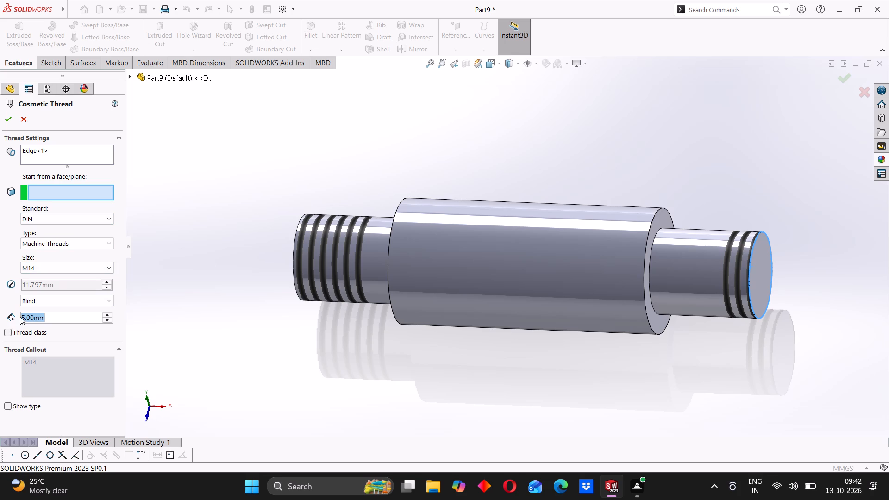
pyautogui.write('18')
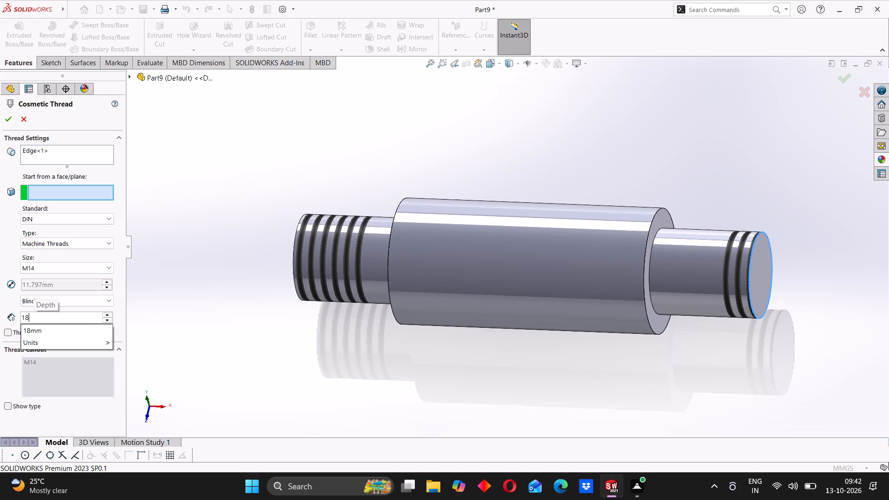
pyautogui.write('-5')
pyautogui.press('Return')
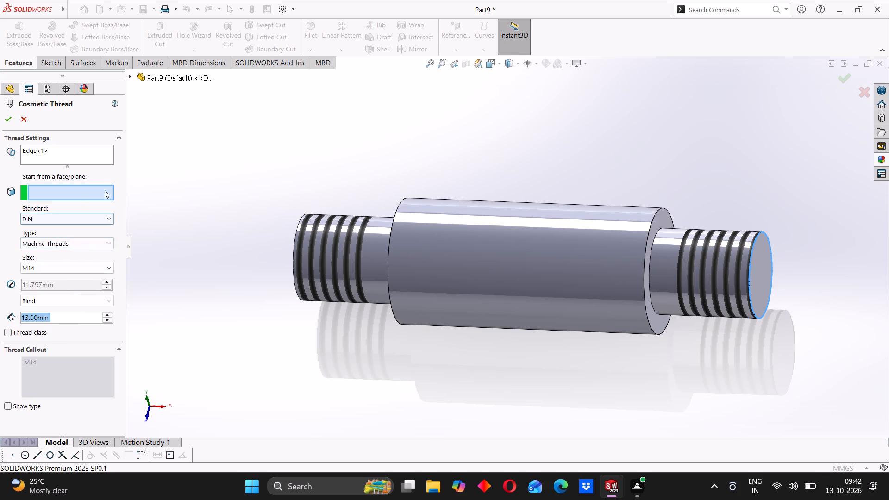
pyautogui.click(753, 269)
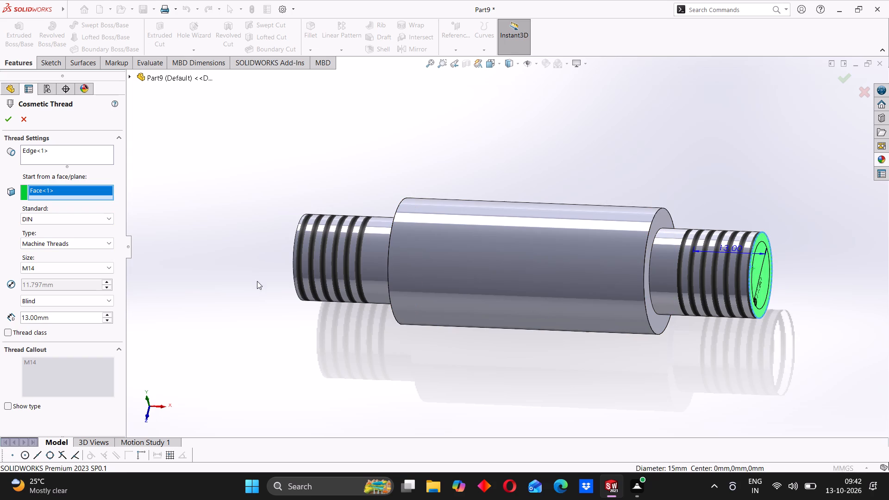
pyautogui.click(8, 119)
# Apply a bright cyan colour from the standard swatches to the shaft's revolved feature.
pyautogui.scroll(3, 531, 257)
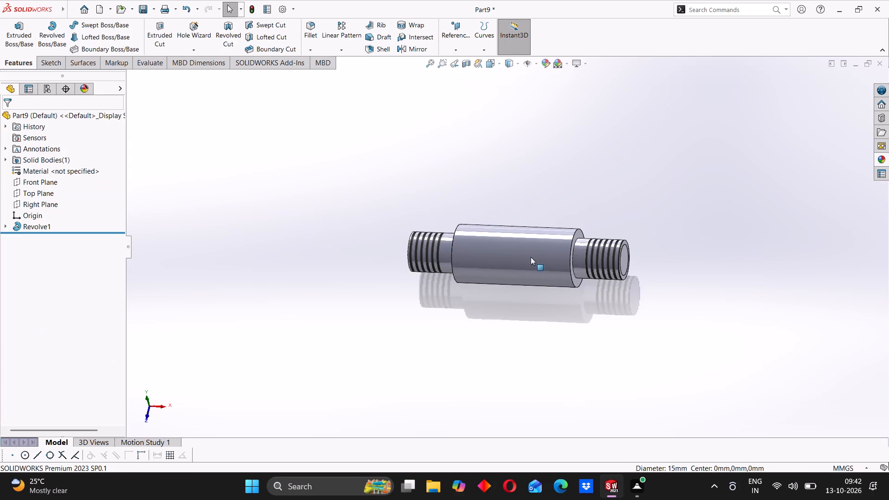
pyautogui.moveTo(456, 275); pyautogui.dragTo(444, 284, button='middle')
pyautogui.moveTo(367, 249); pyautogui.dragTo(414, 274, button='middle')
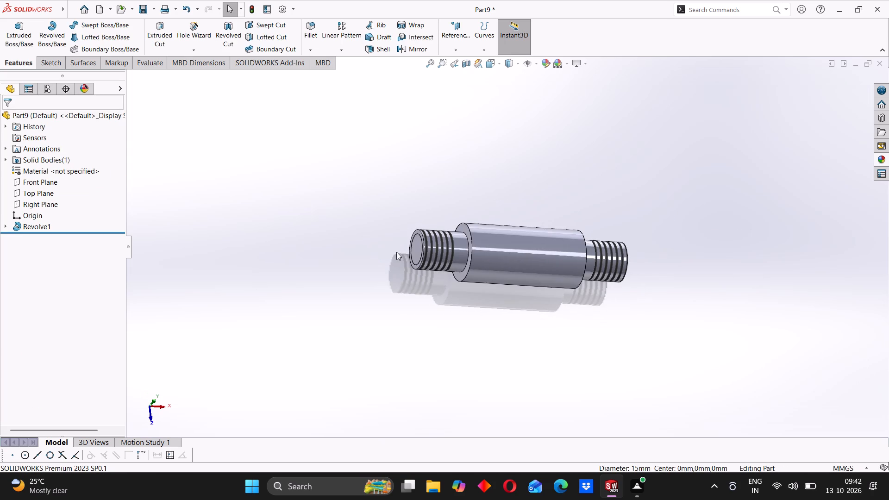
pyautogui.click(391, 247)
pyautogui.moveTo(519, 236); pyautogui.dragTo(515, 247, button='middle')
pyautogui.rightClick(510, 250)
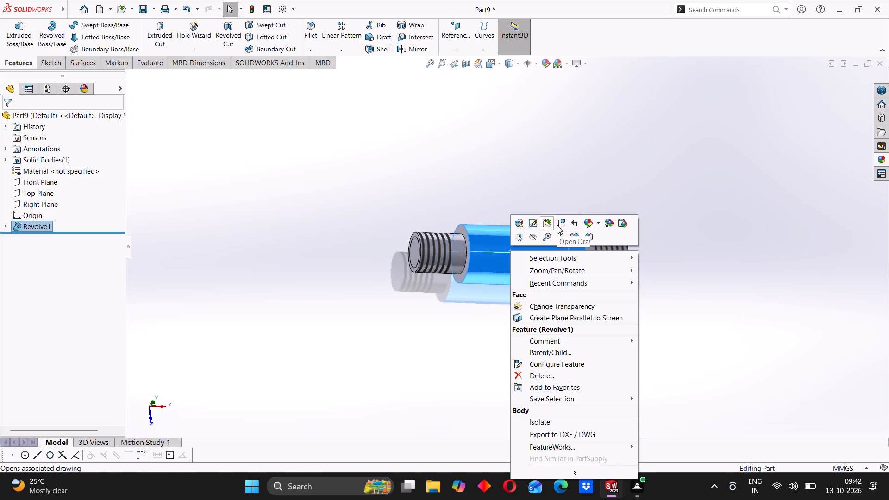
pyautogui.click(595, 222)
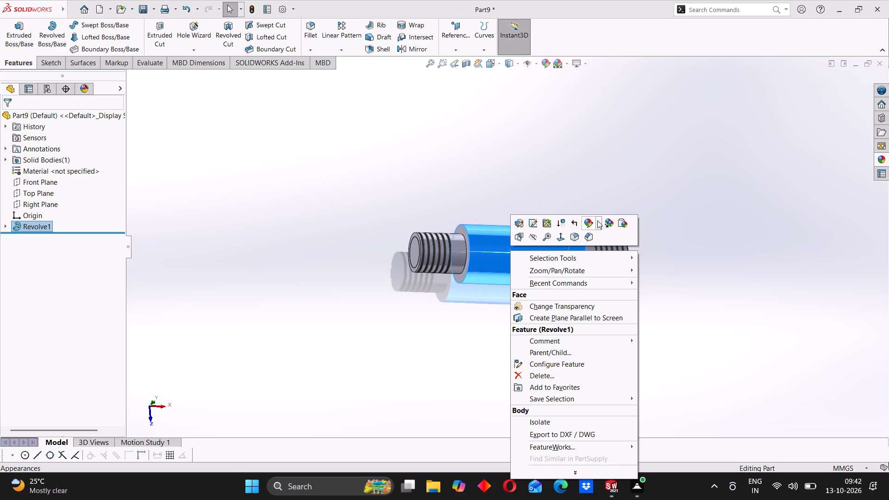
pyautogui.click(597, 220)
pyautogui.click(601, 263)
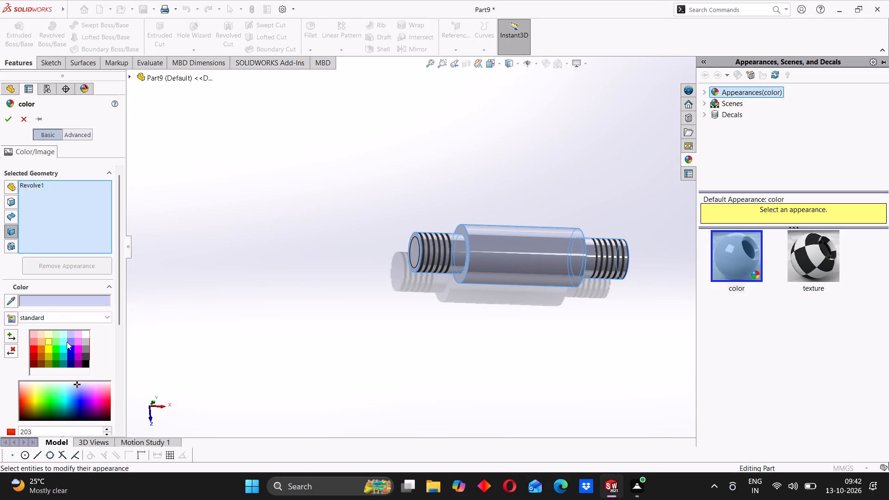
pyautogui.click(65, 341)
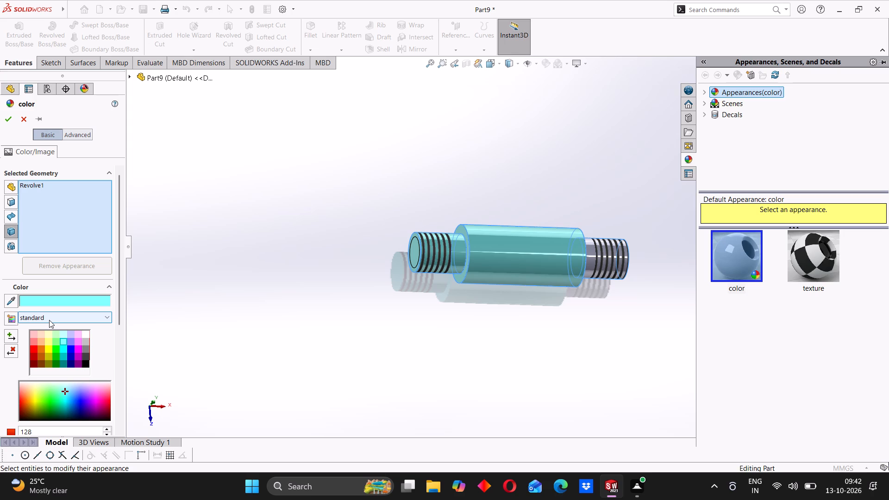
pyautogui.click(64, 350)
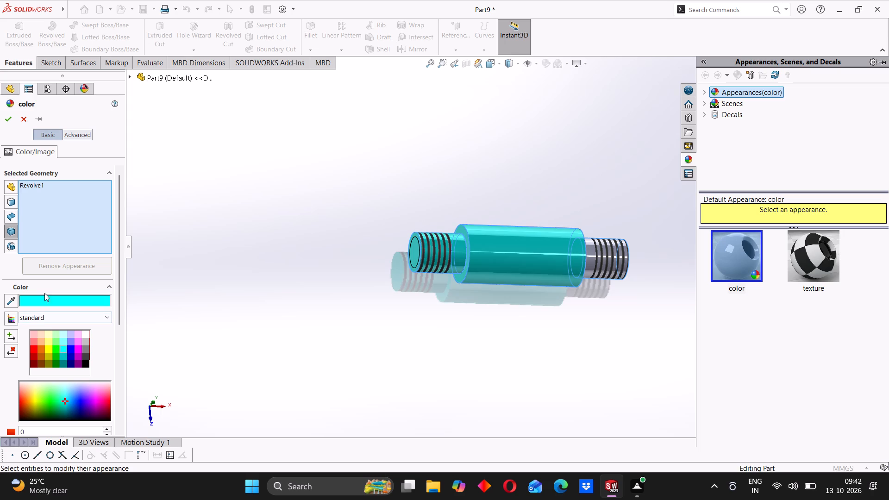
pyautogui.click(6, 118)
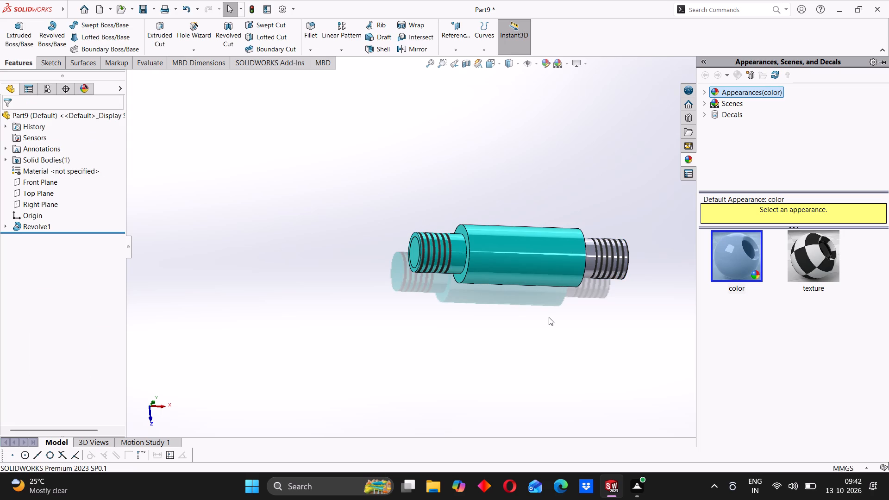
# Apply the bright cyan standard swatch to the remaining uncoloured cylindrical face at the shaft's threaded end.
pyautogui.moveTo(551, 323); pyautogui.dragTo(533, 326, button='middle')
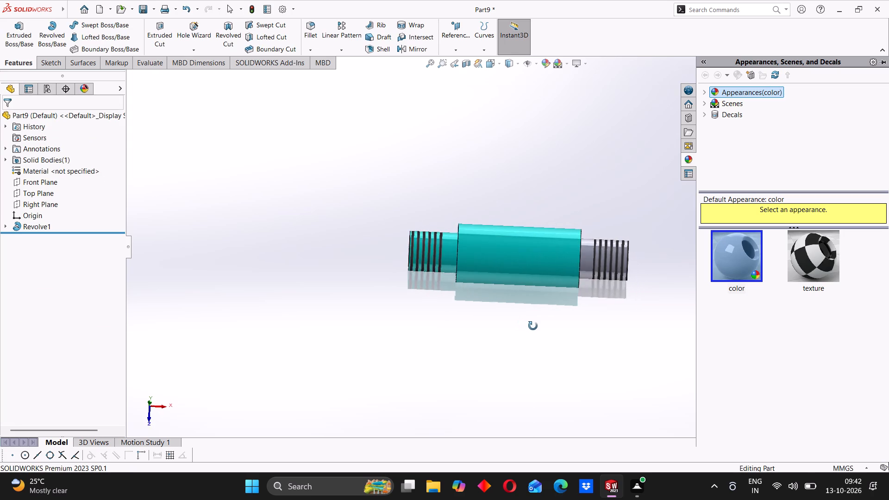
pyautogui.moveTo(533, 326); pyautogui.dragTo(507, 336, button='middle')
pyautogui.scroll(-2, 588, 254)
pyautogui.moveTo(572, 269); pyautogui.dragTo(574, 272, button='middle')
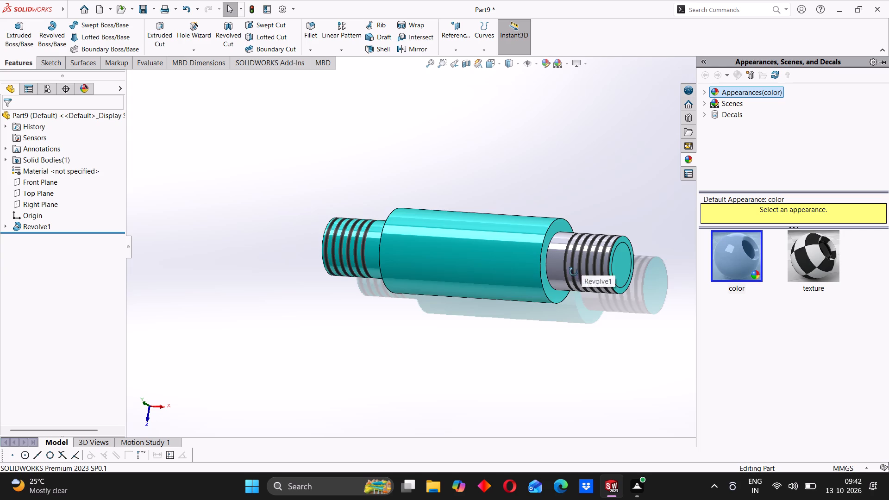
pyautogui.moveTo(574, 272); pyautogui.dragTo(578, 275, button='middle')
pyautogui.rightClick(566, 259)
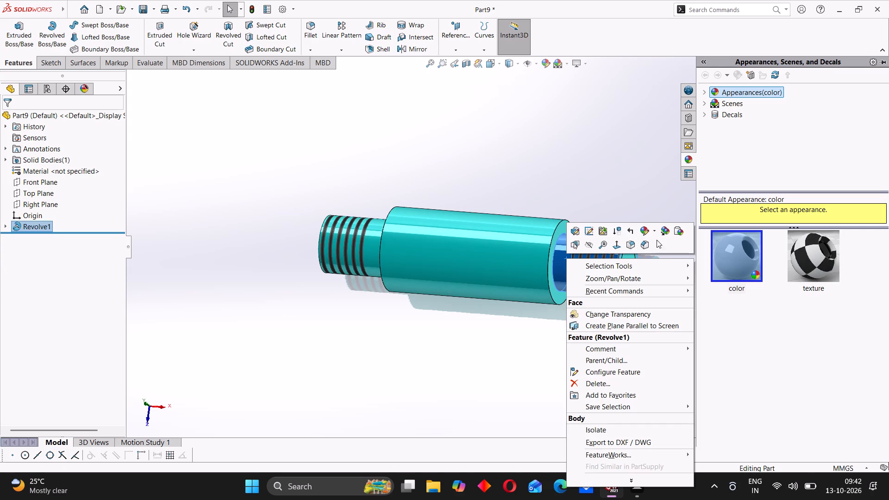
pyautogui.click(645, 231)
pyautogui.click(650, 255)
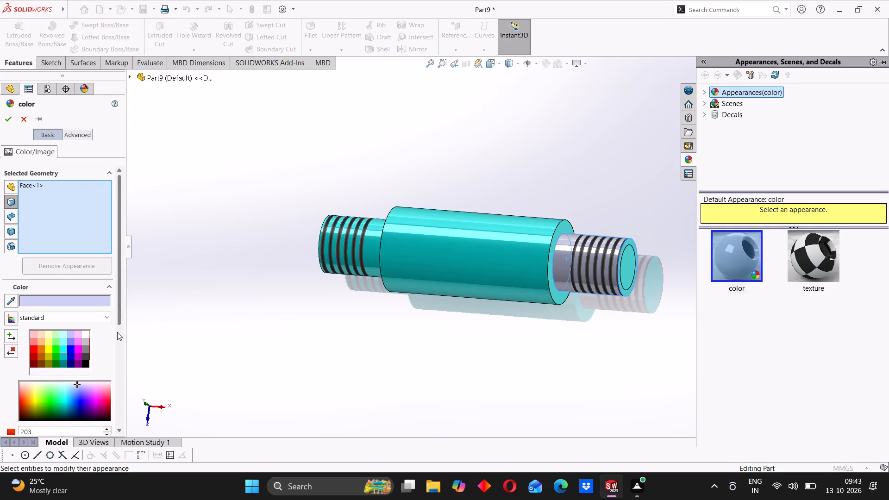
pyautogui.click(64, 349)
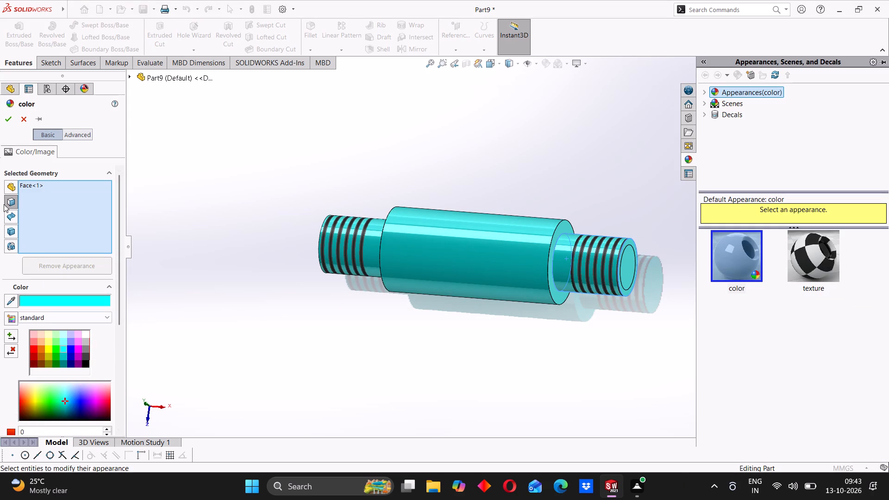
pyautogui.click(6, 116)
# Inspect the coloured shaft from several angles, checking the cosmetic threads and the cylindrical face at both ends.
pyautogui.moveTo(487, 306); pyautogui.dragTo(406, 259, button='middle')
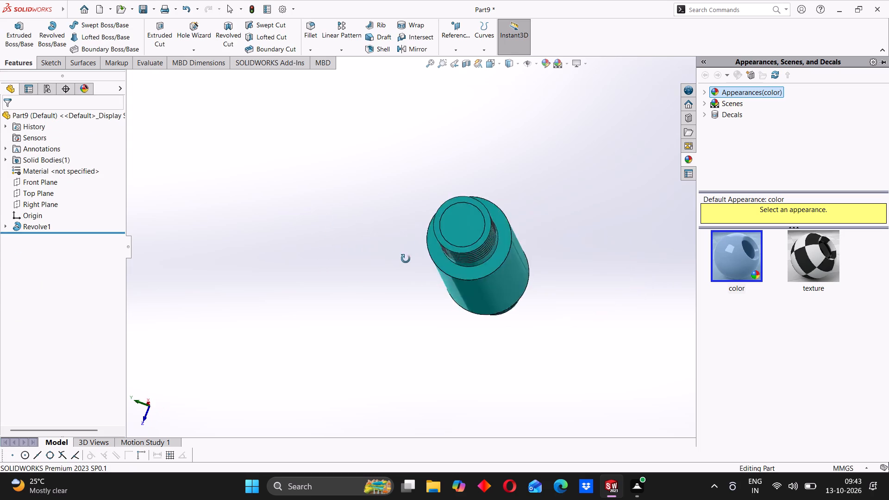
pyautogui.moveTo(406, 259); pyautogui.dragTo(499, 328, button='middle')
pyautogui.scroll(3, 469, 286)
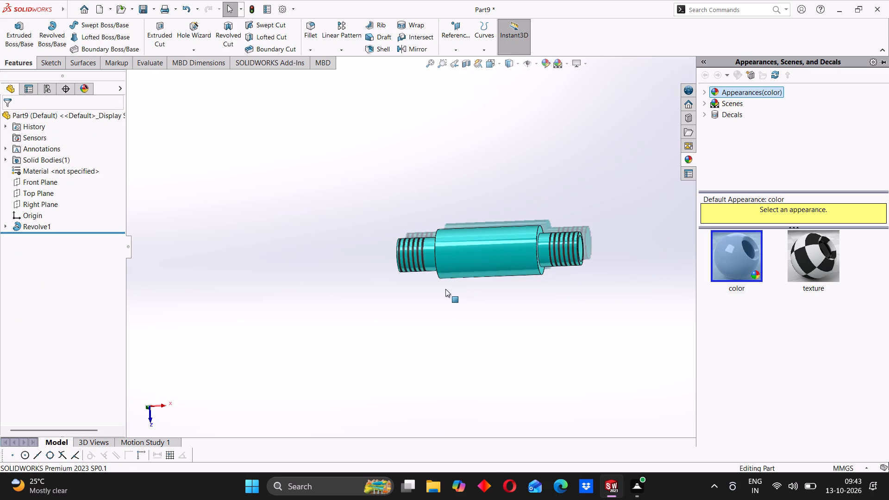
pyautogui.moveTo(476, 267); pyautogui.dragTo(508, 276, button='middle')
pyautogui.scroll(-2, 488, 274)
pyautogui.moveTo(494, 293); pyautogui.dragTo(463, 278, button='middle')
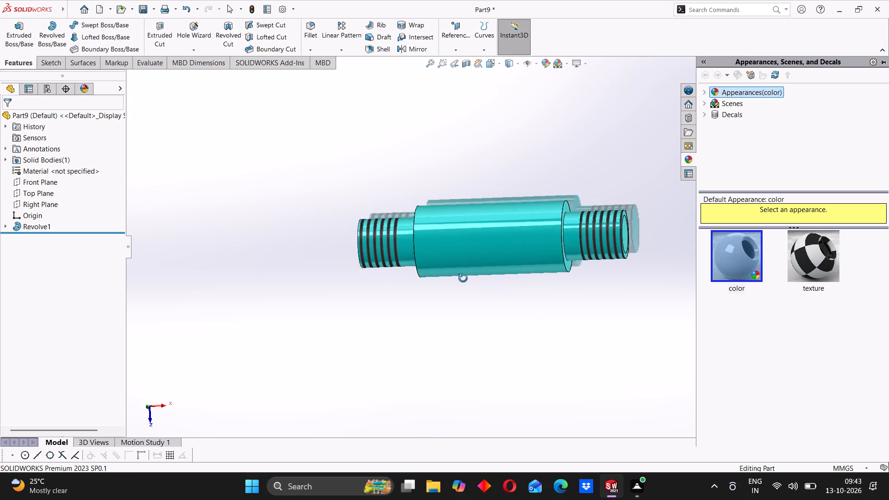
pyautogui.moveTo(463, 278); pyautogui.dragTo(455, 287, button='middle')
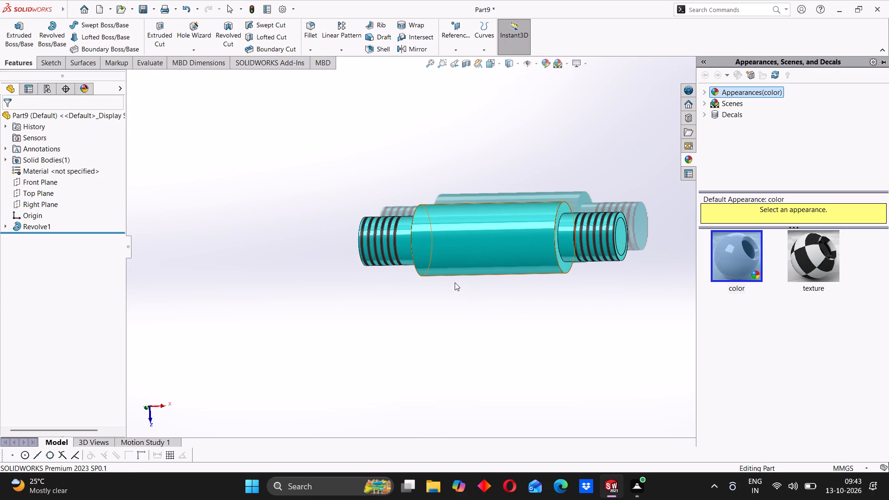
pyautogui.scroll(2, 459, 286)
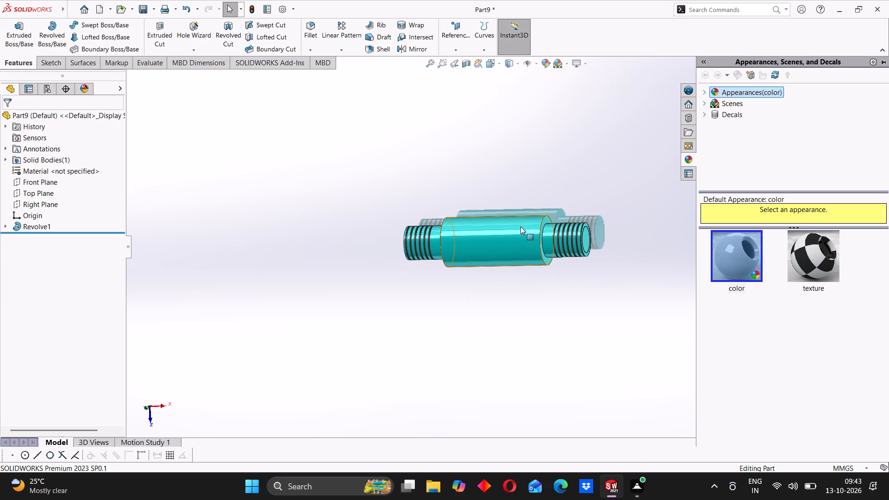
pyautogui.moveTo(526, 224); pyautogui.dragTo(530, 269, button='middle')
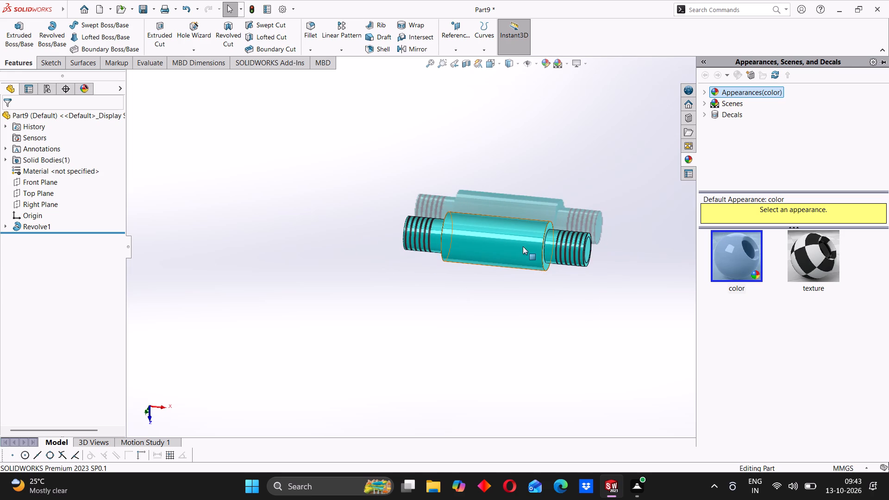
pyautogui.scroll(-2, 523, 245)
pyautogui.moveTo(501, 263); pyautogui.dragTo(515, 276, button='middle')
pyautogui.scroll(-3, 486, 256)
pyautogui.scroll(-3, 394, 269)
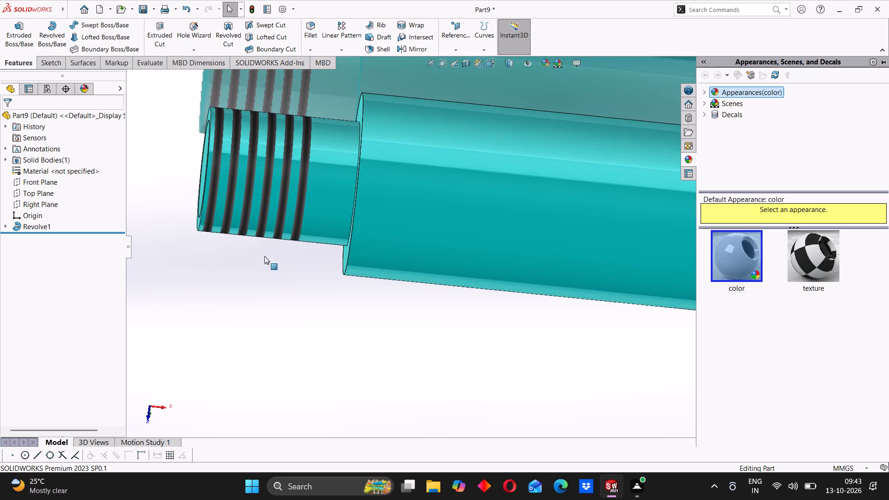
pyautogui.click(288, 195)
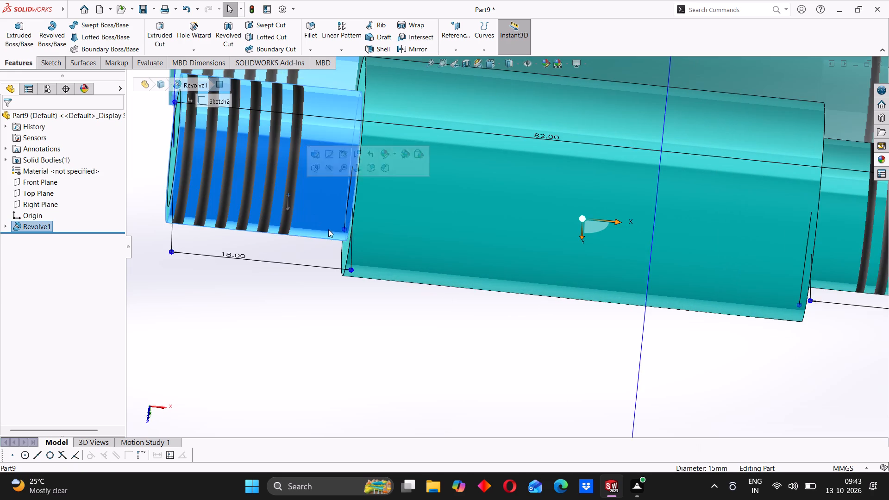
pyautogui.scroll(6, 417, 293)
pyautogui.click(400, 299)
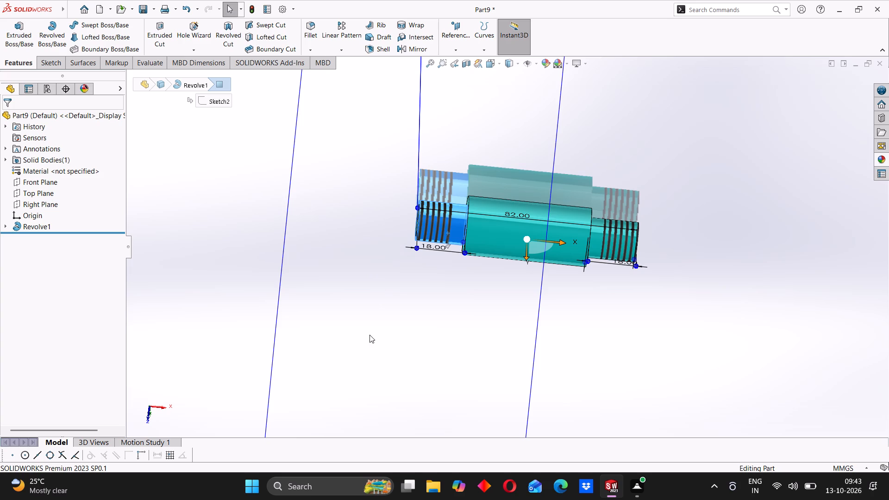
pyautogui.scroll(-1, 461, 220)
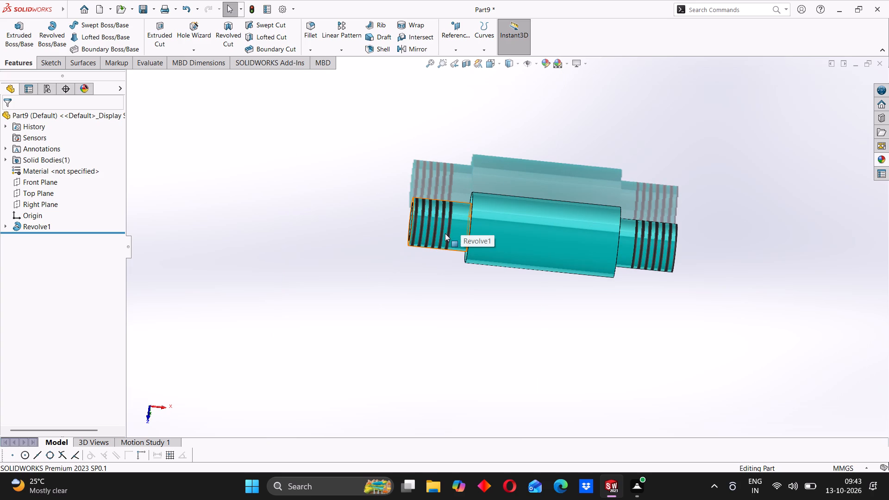
pyautogui.scroll(-3, 448, 222)
pyautogui.moveTo(432, 227); pyautogui.dragTo(464, 262, button='middle')
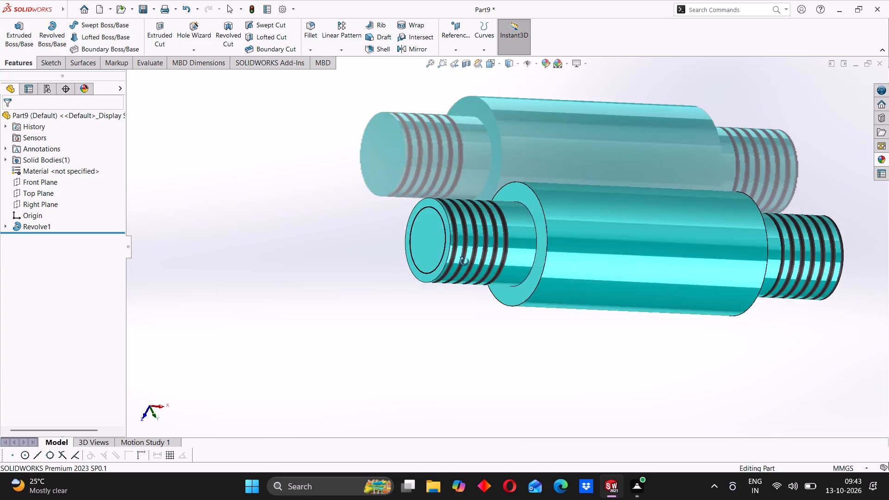
pyautogui.moveTo(464, 262); pyautogui.dragTo(440, 280, button='middle')
pyautogui.moveTo(574, 280); pyautogui.dragTo(546, 231, button='middle')
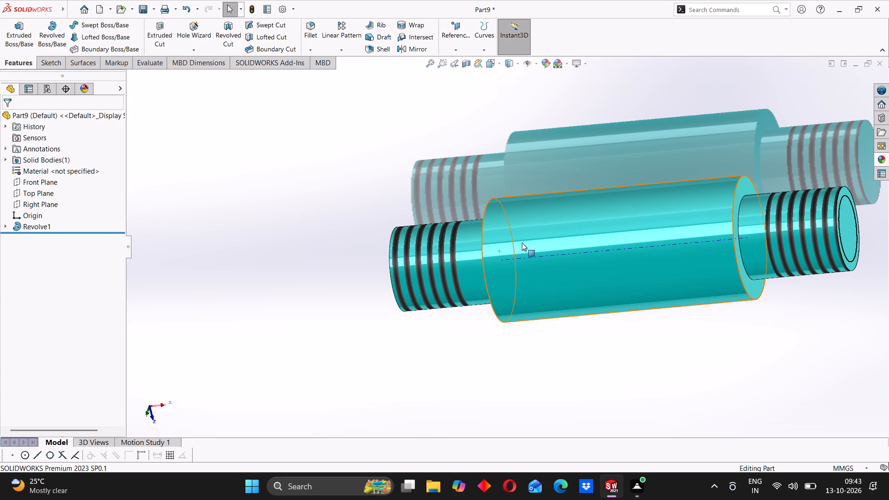
# Save the part as PLATE SPACER in the ASSEMBLY 21 folder.
pyautogui.click(155, 10)
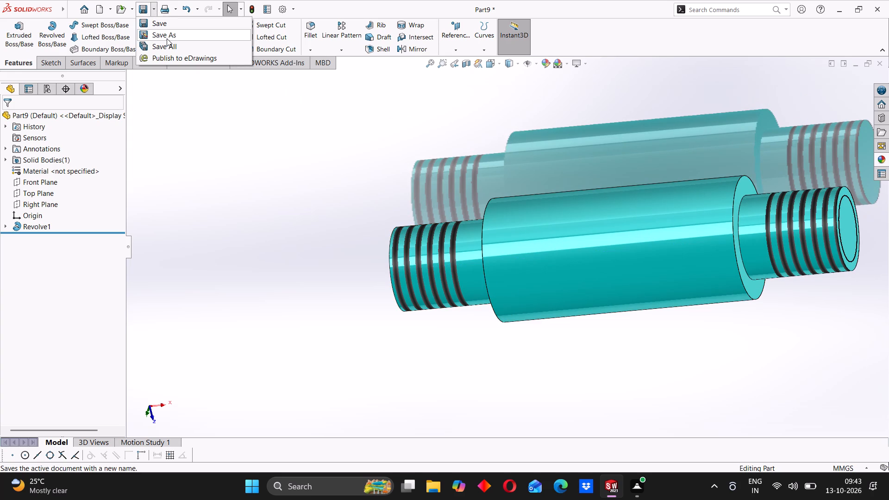
pyautogui.click(165, 38)
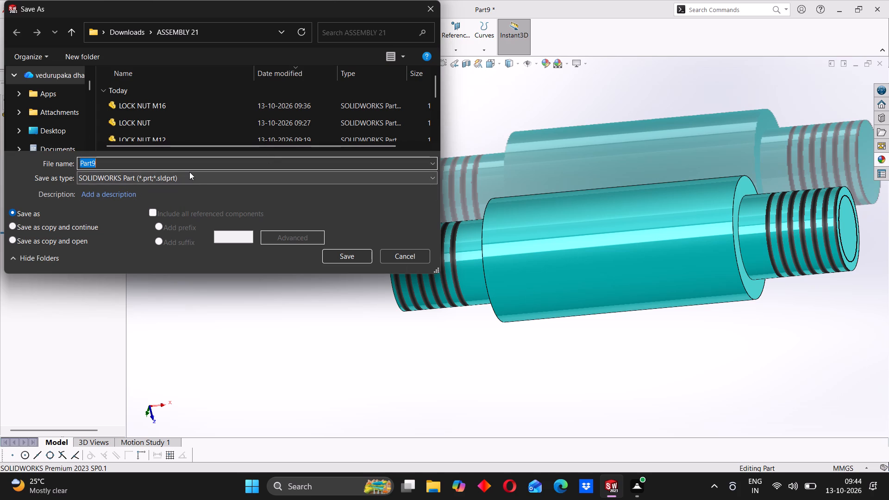
pyautogui.press('BackSpace')
pyautogui.write('PLATE')
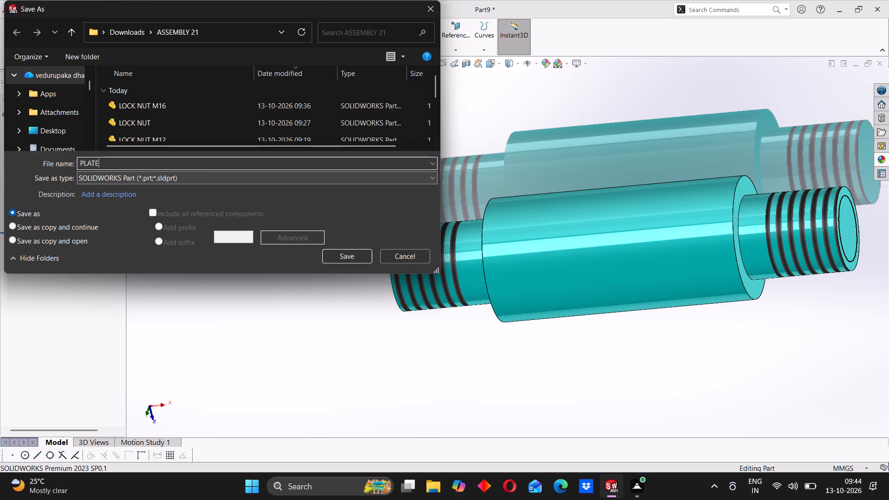
pyautogui.press('space')
pyautogui.write('SPACER')
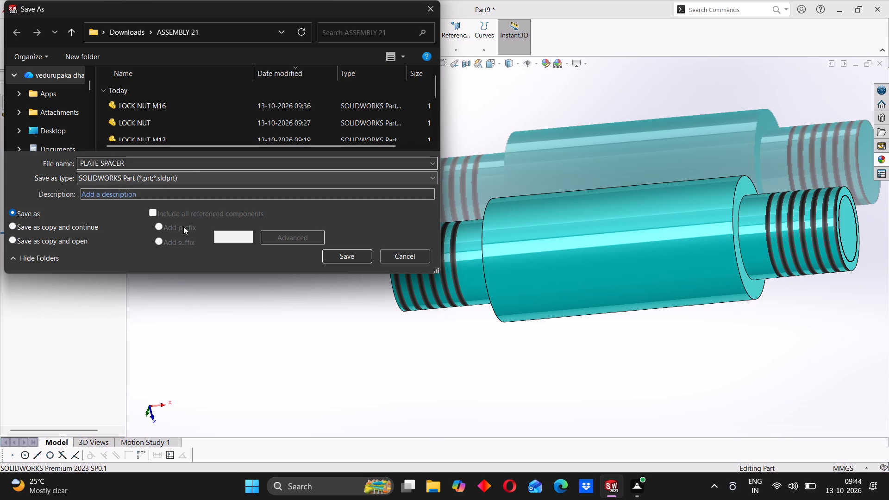
pyautogui.click(348, 253)
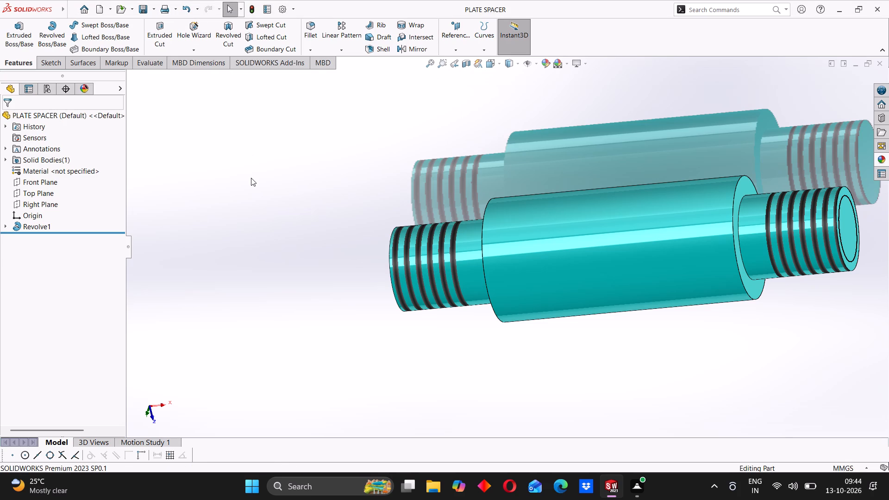
# Save a PDF copy of PLATE SPACER in the ASSEMBLY 21 folder.
pyautogui.click(154, 10)
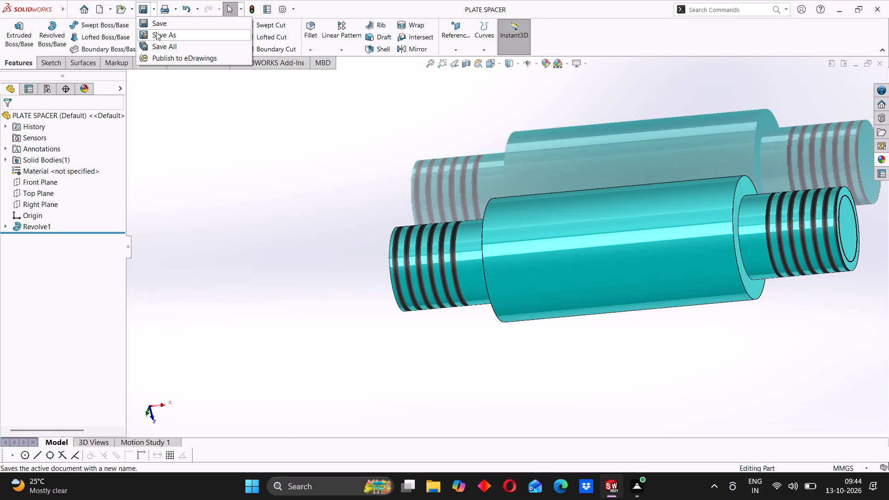
pyautogui.click(156, 32)
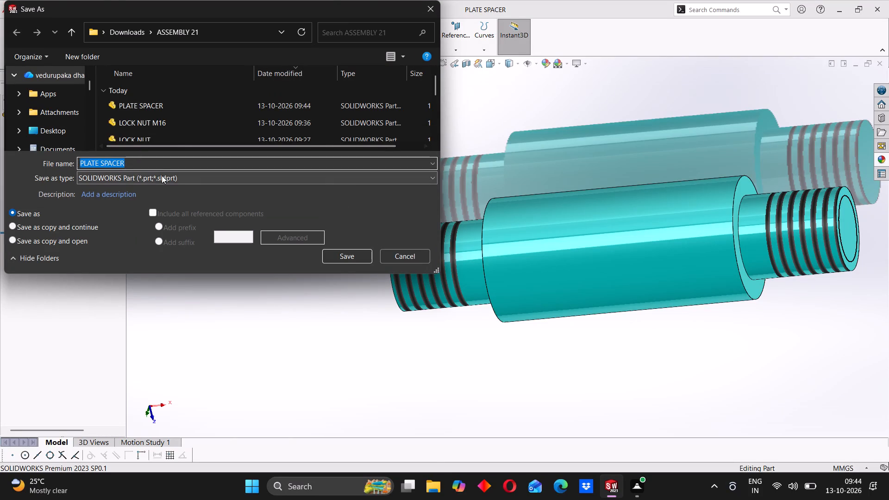
pyautogui.click(162, 175)
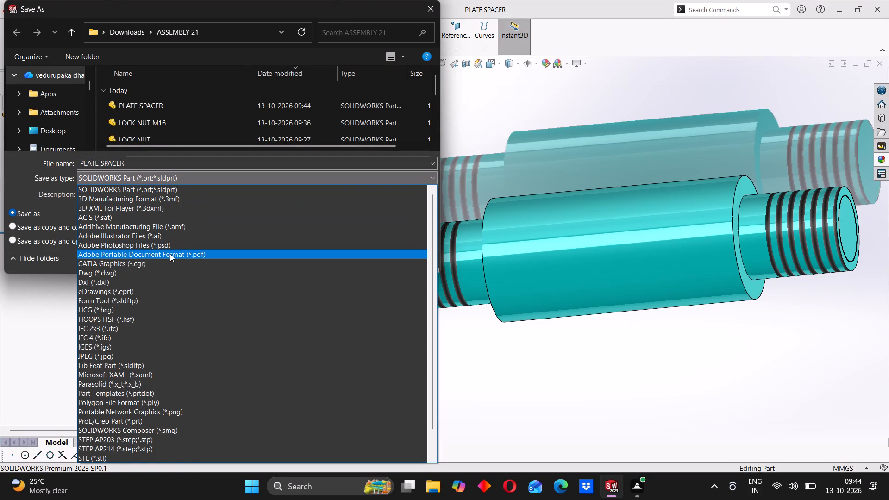
pyautogui.click(170, 254)
pyautogui.click(326, 276)
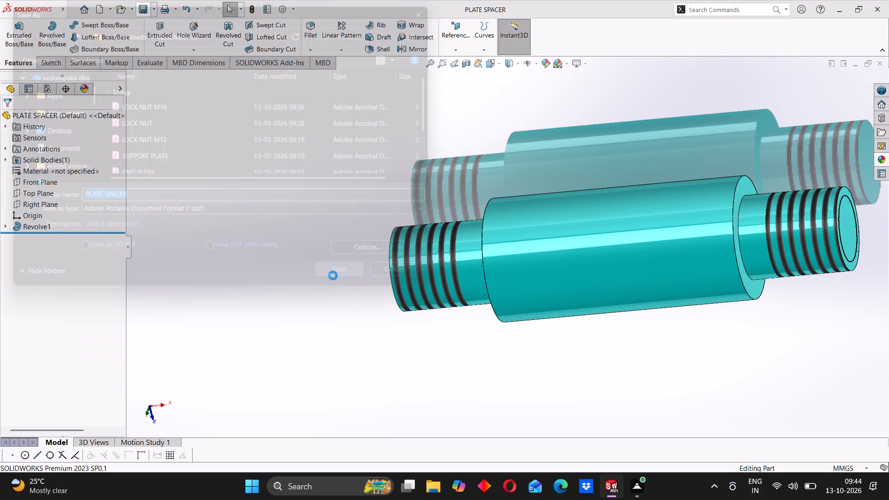
# Examine the finished plate spacer's overall shape and both threaded ends from different angles.
pyautogui.scroll(3, 552, 277)
pyautogui.moveTo(601, 249); pyautogui.dragTo(633, 281, button='middle')
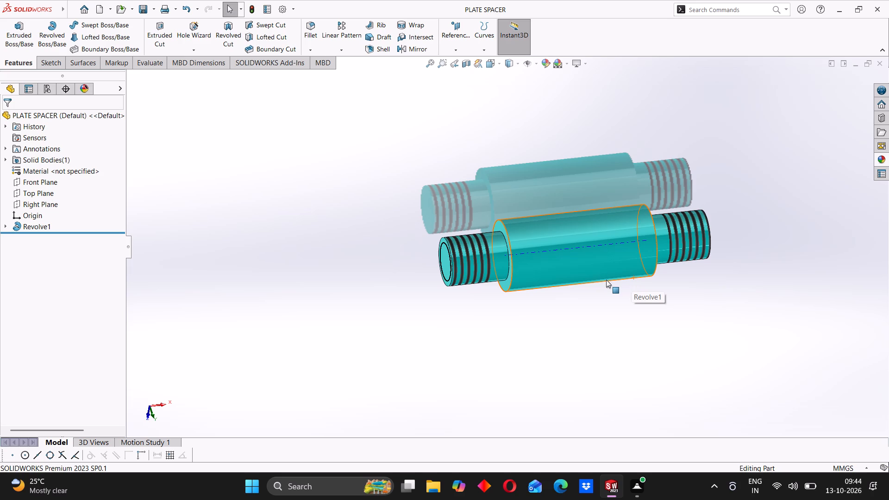
pyautogui.scroll(2, 624, 270)
pyautogui.moveTo(705, 238); pyautogui.dragTo(681, 243, button='middle')
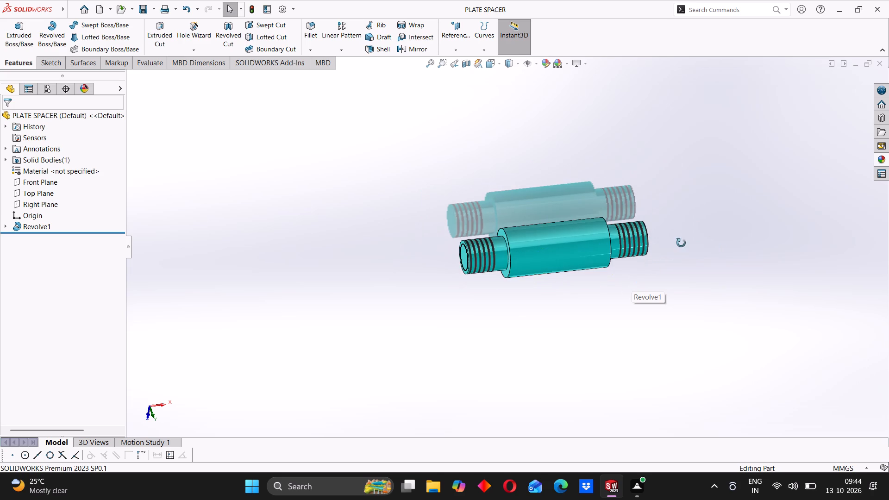
pyautogui.moveTo(681, 243); pyautogui.dragTo(632, 308, button='middle')
pyautogui.moveTo(552, 283); pyautogui.dragTo(637, 225, button='middle')
pyautogui.moveTo(544, 226); pyautogui.dragTo(551, 282, button='middle')
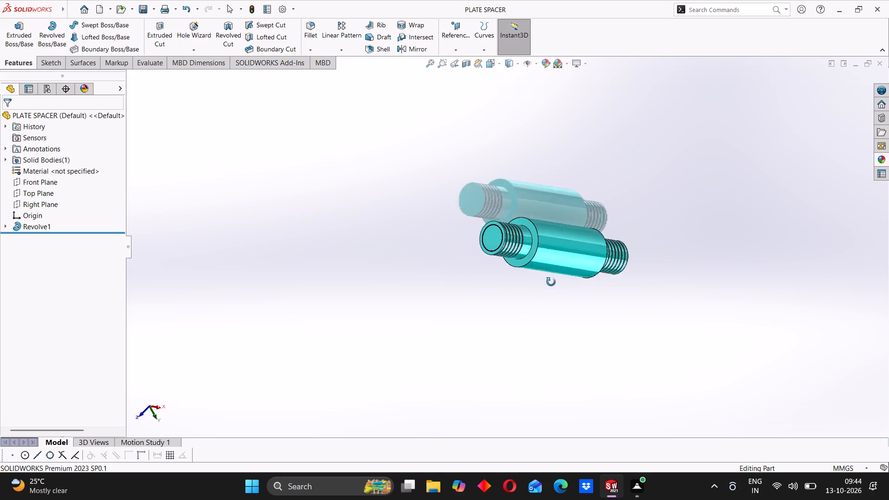
pyautogui.moveTo(551, 282); pyautogui.dragTo(544, 294, button='middle')
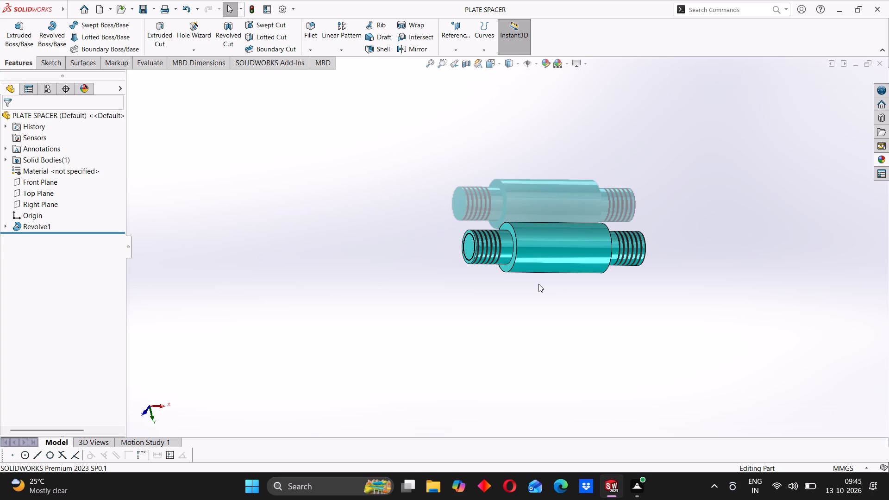
pyautogui.moveTo(551, 238); pyautogui.dragTo(533, 251, button='middle')
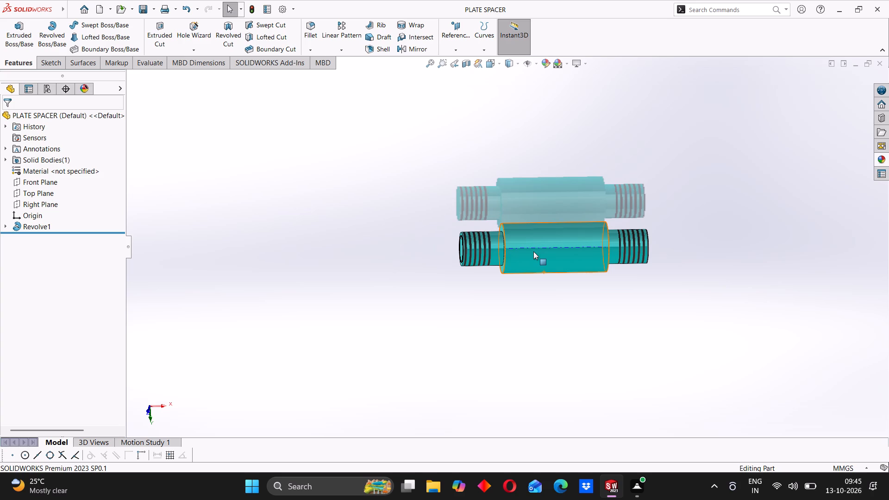
pyautogui.scroll(1, 533, 251)
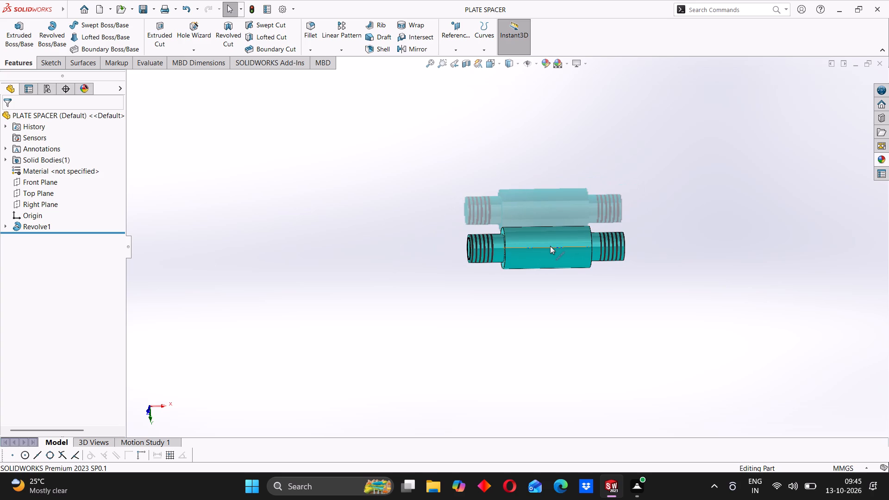
pyautogui.scroll(-2, 535, 247)
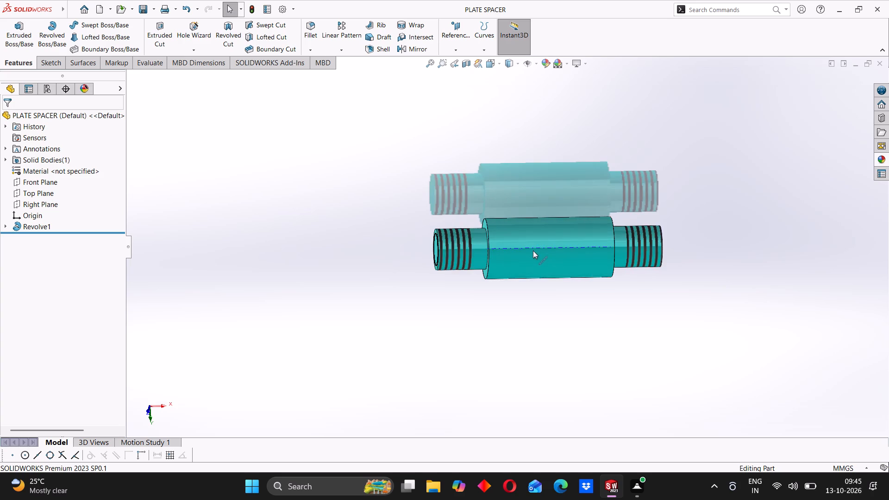
pyautogui.scroll(3, 533, 250)
pyautogui.middleClick(529, 256)
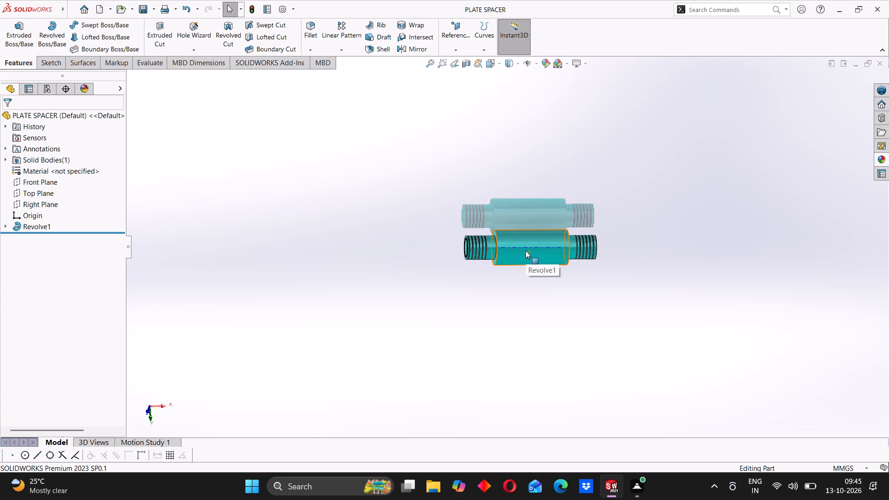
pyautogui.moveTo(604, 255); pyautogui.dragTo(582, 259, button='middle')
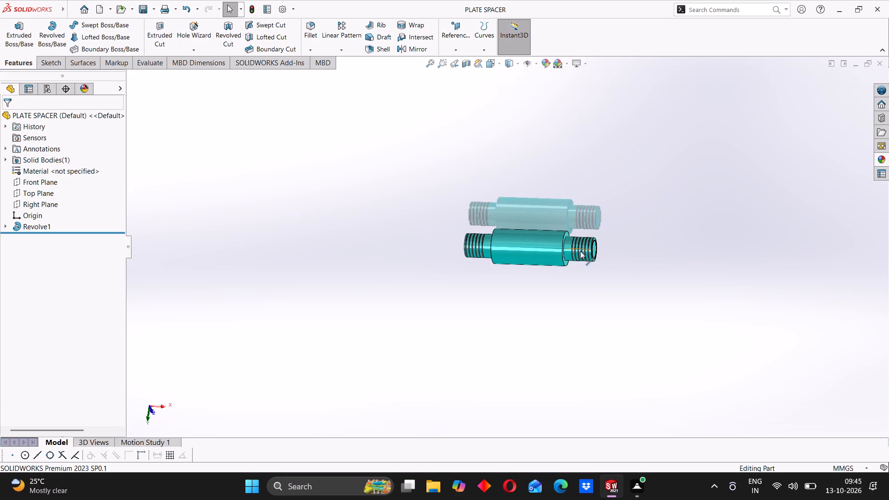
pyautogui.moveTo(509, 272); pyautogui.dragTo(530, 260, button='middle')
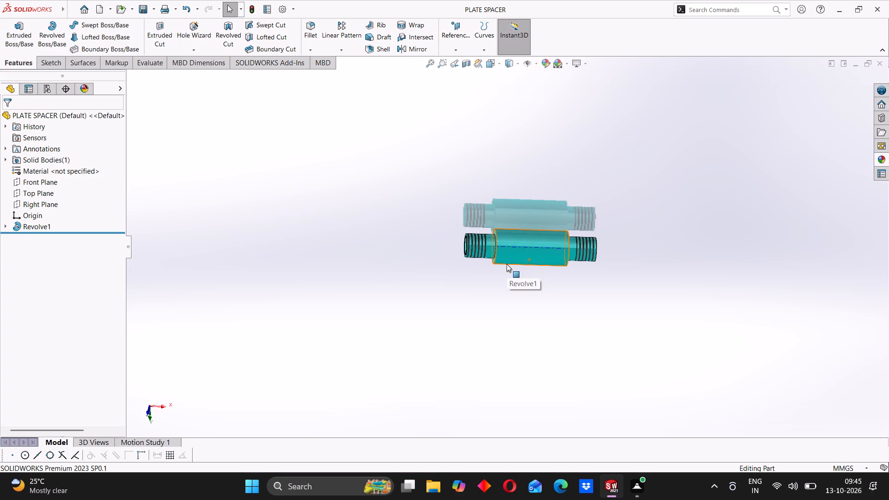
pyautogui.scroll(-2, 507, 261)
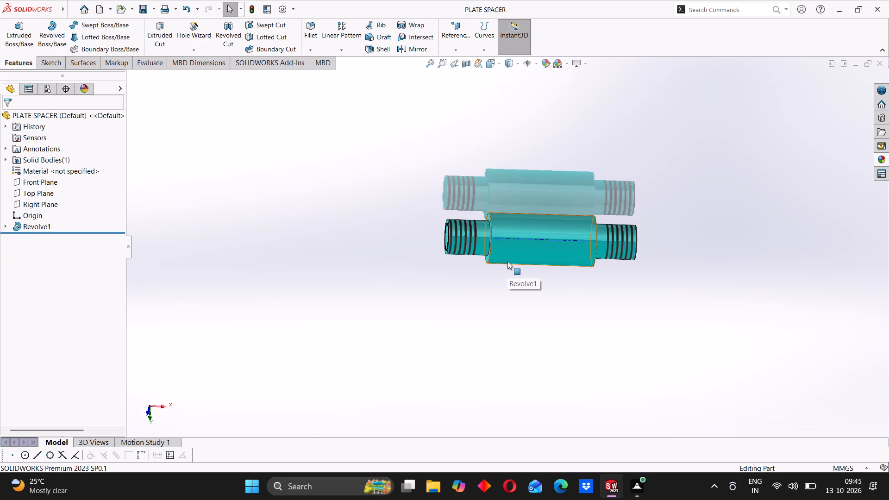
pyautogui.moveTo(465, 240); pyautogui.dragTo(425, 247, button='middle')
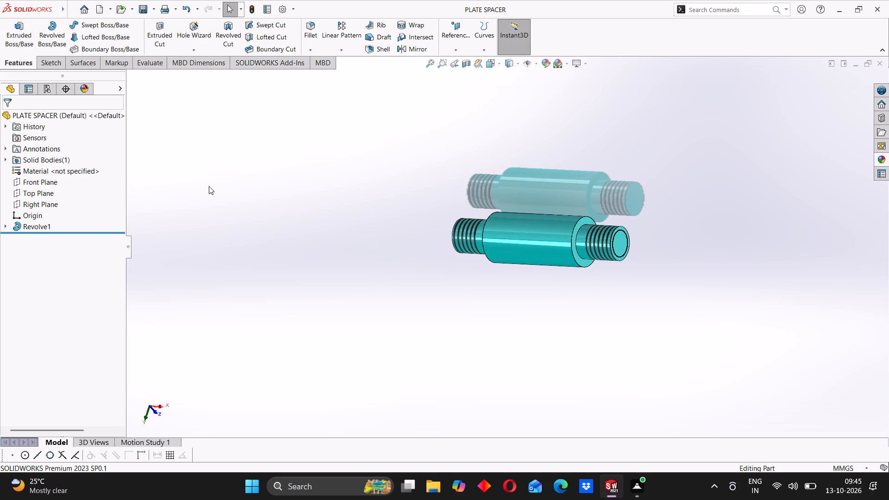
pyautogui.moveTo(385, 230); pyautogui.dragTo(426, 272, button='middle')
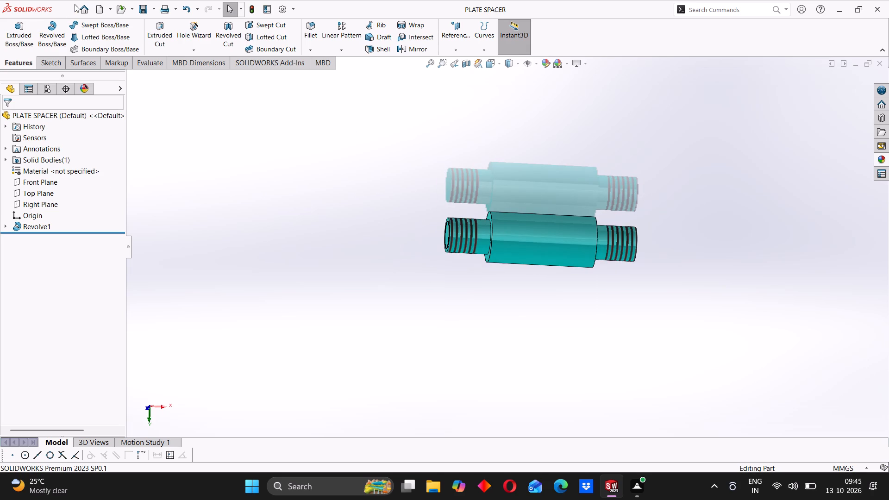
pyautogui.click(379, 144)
# Create a new part document and close the PLATE SPACER document.
pyautogui.click(89, 6)
pyautogui.click(257, 160)
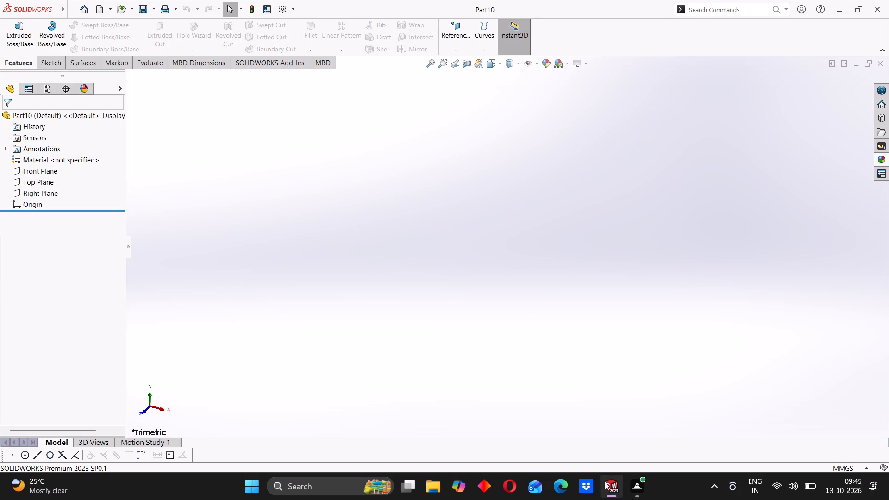
pyautogui.click(574, 431)
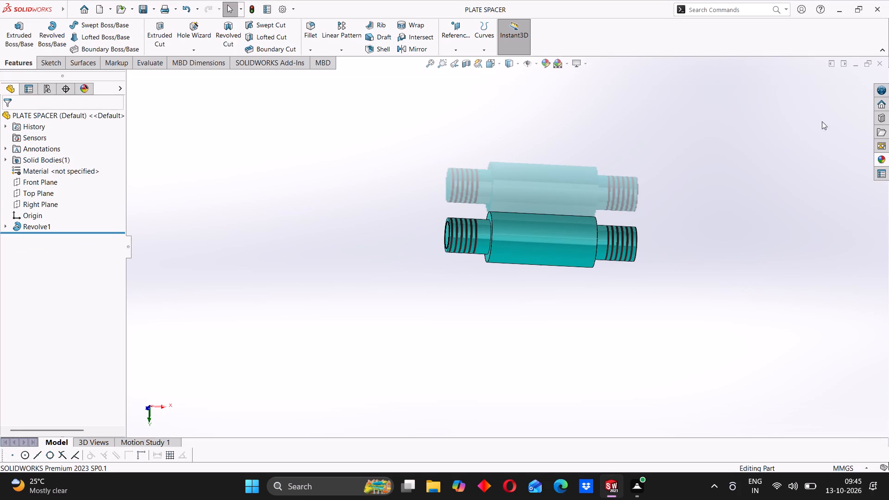
pyautogui.click(883, 67)
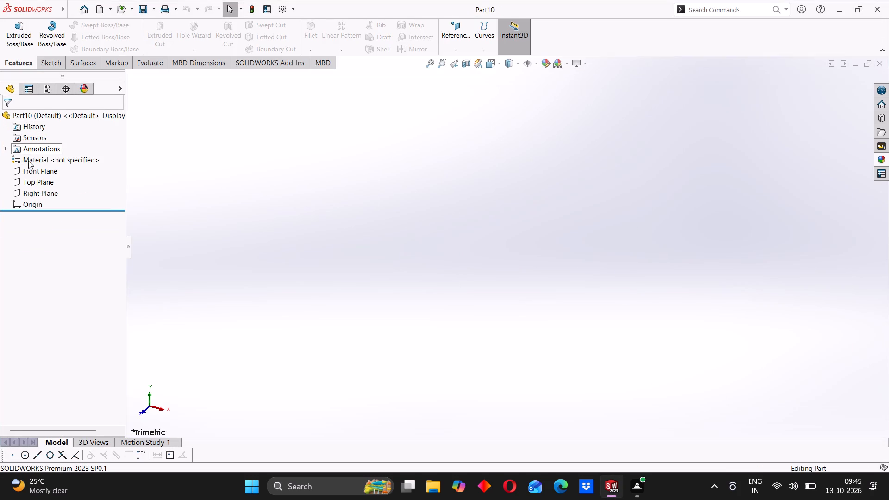
# Sketch a circle of about 27.6 mm radius centred on the origin on the Front Plane.
pyautogui.click(32, 169)
pyautogui.click(42, 156)
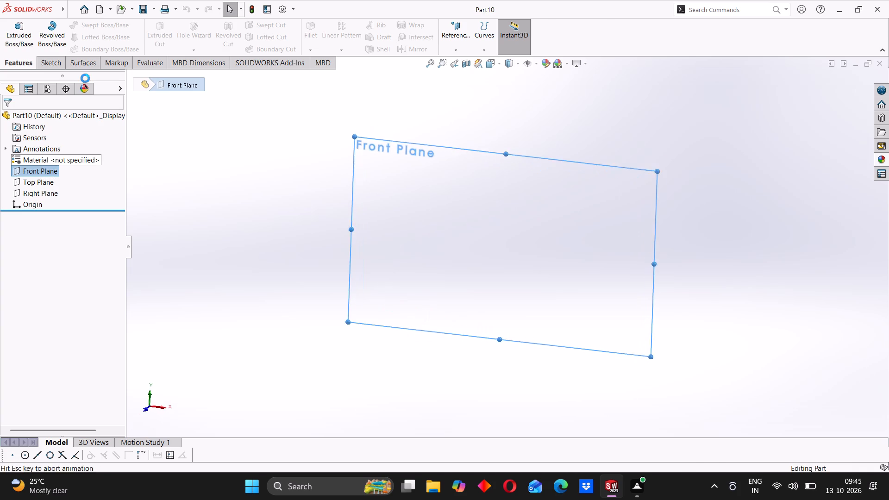
pyautogui.click(106, 29)
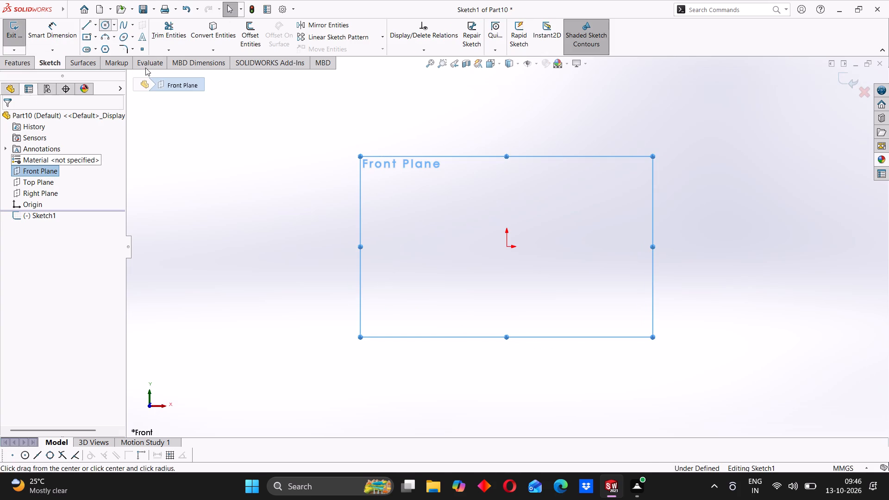
pyautogui.click(504, 248)
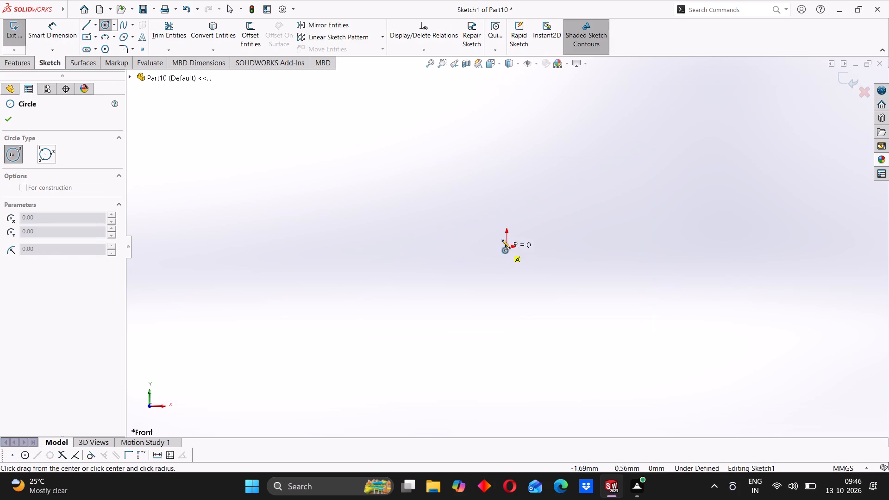
pyautogui.click(492, 204)
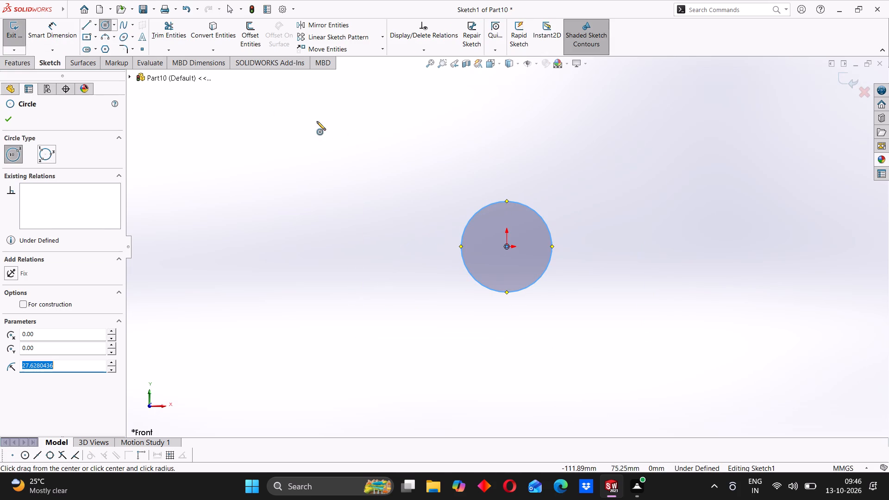
# Sketch a triangle inside the circle, joining its centre, top quadrant point and left quadrant point with lines.
pyautogui.click(88, 26)
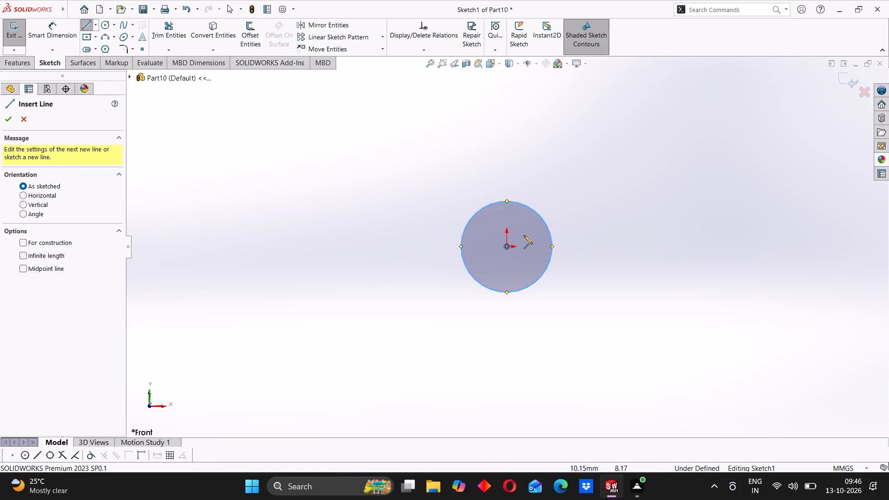
pyautogui.click(504, 246)
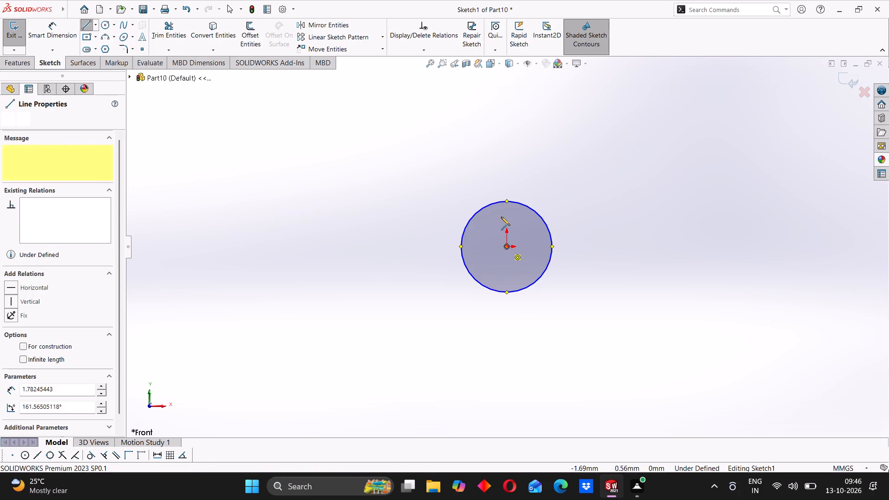
pyautogui.click(506, 203)
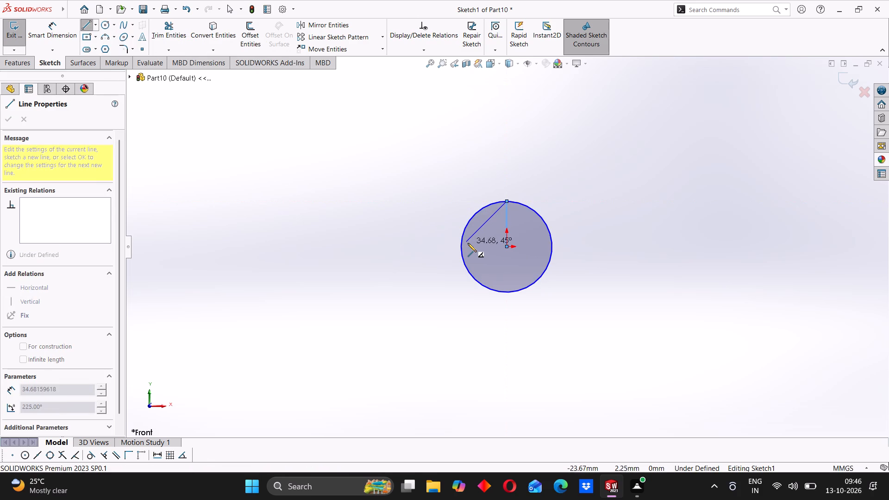
pyautogui.scroll(-4, 463, 244)
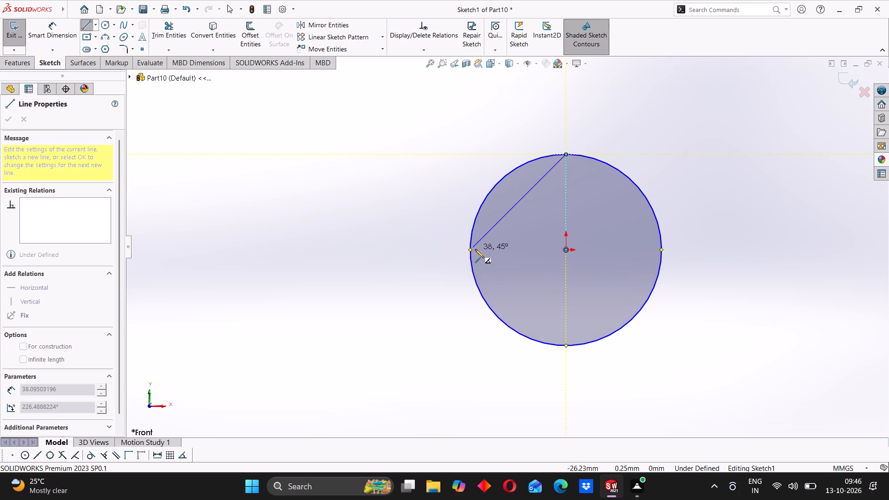
pyautogui.click(469, 251)
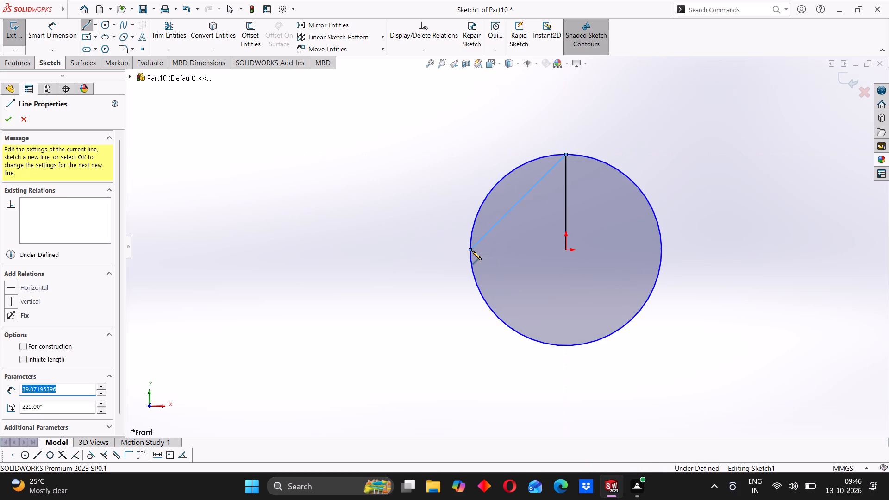
pyautogui.click(567, 250)
pyautogui.rightClick(415, 223)
pyautogui.click(427, 230)
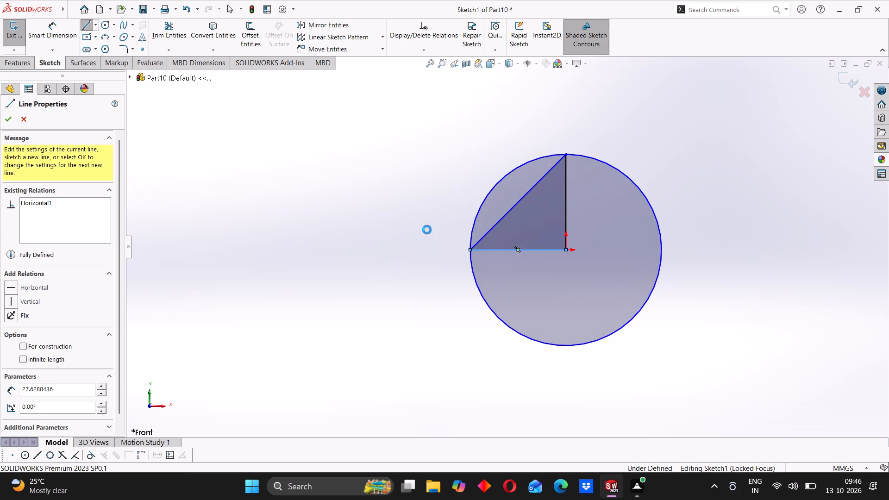
# Add a diameter dimension to the circle, keeping its drawn size.
pyautogui.scroll(5, 442, 262)
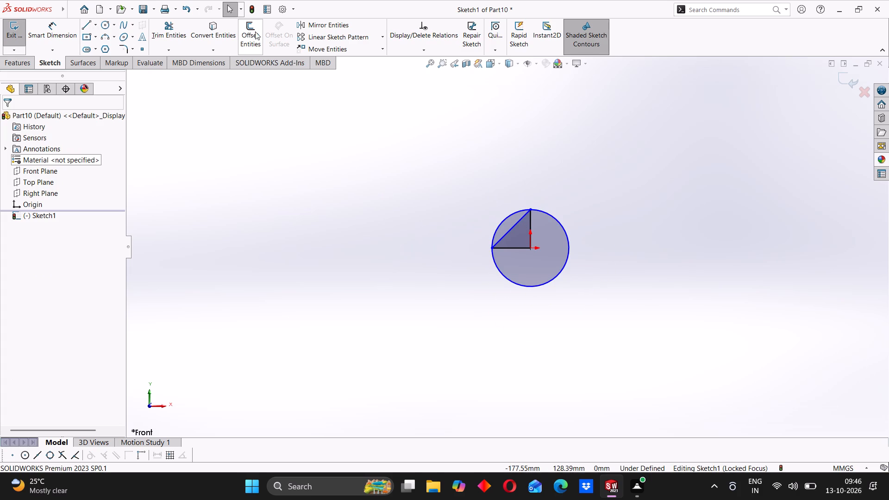
pyautogui.click(56, 29)
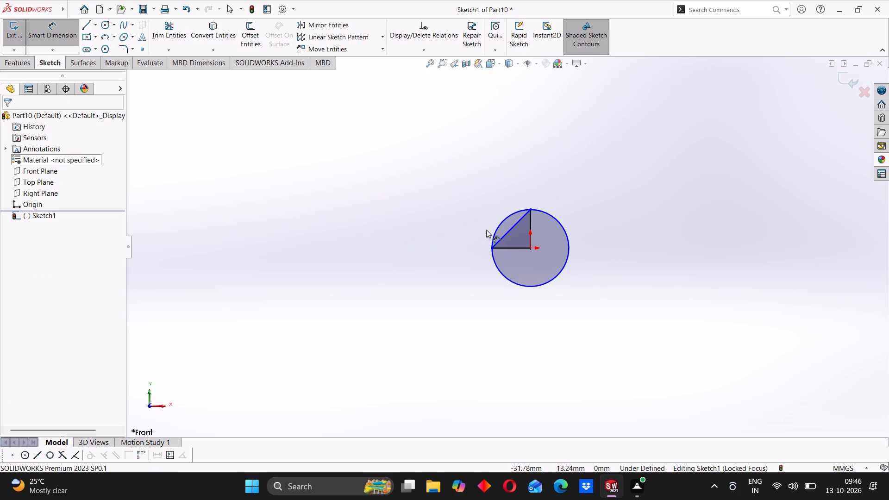
pyautogui.click(505, 220)
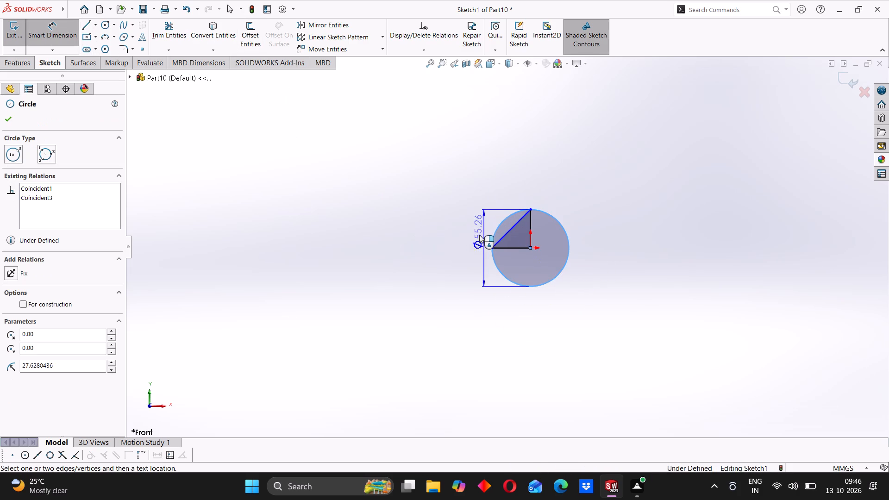
pyautogui.click(476, 238)
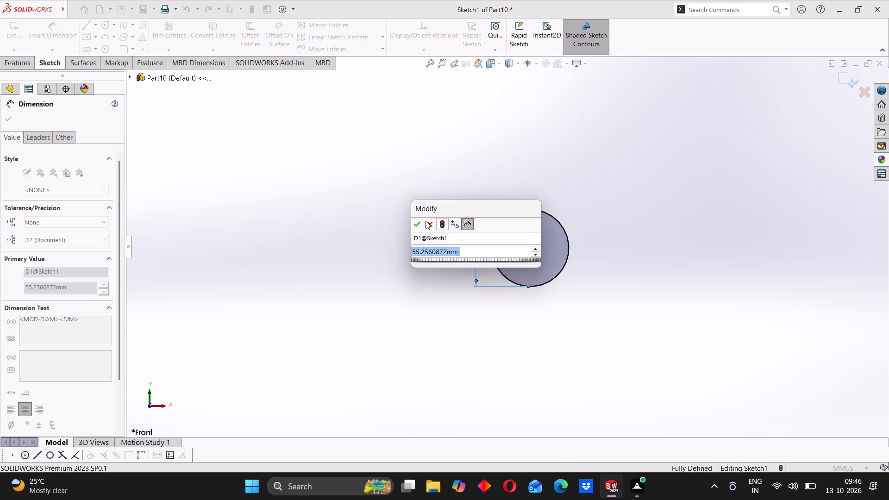
pyautogui.click(417, 225)
pyautogui.click(324, 247)
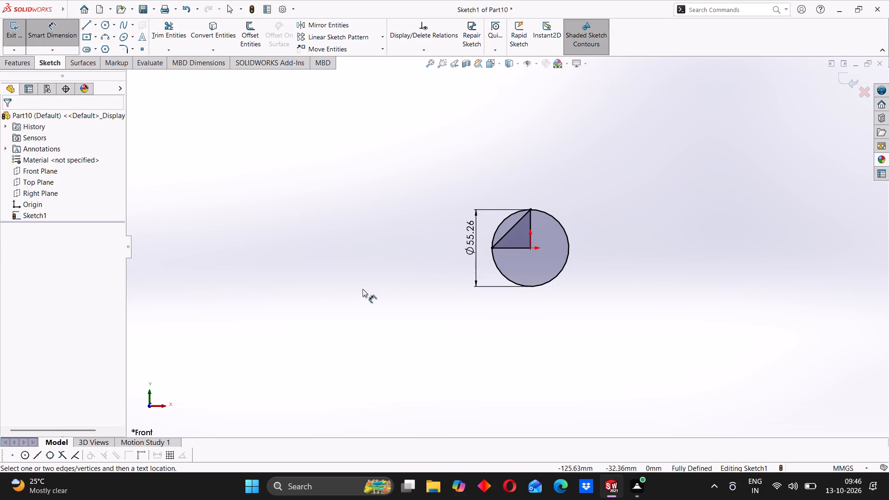
# Trim away the circle's upper-left arc outside the triangle's slanted side.
pyautogui.click(170, 32)
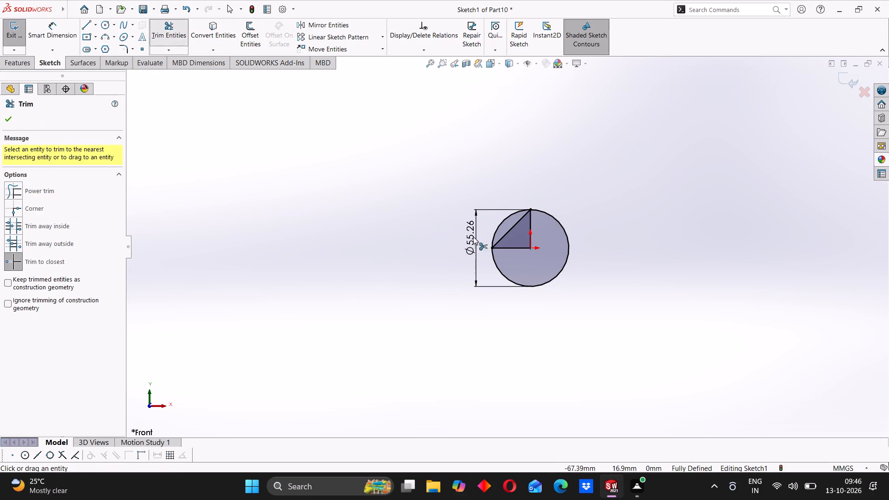
pyautogui.click(506, 226)
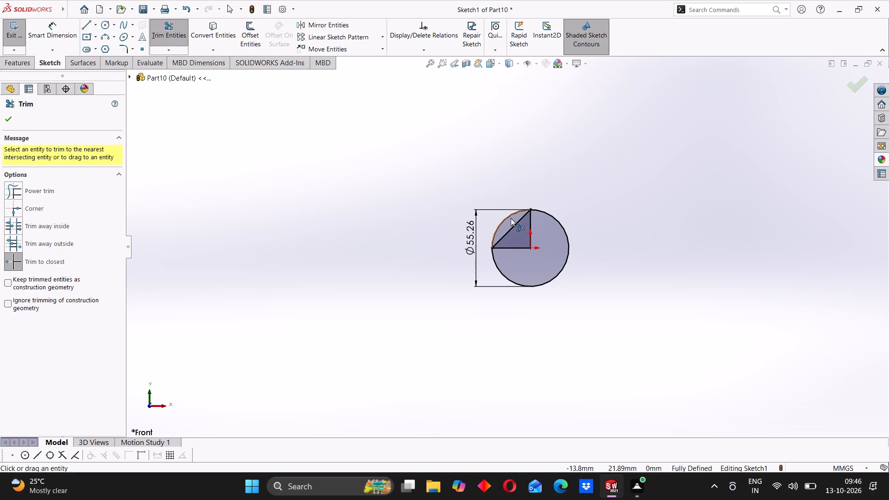
pyautogui.click(503, 220)
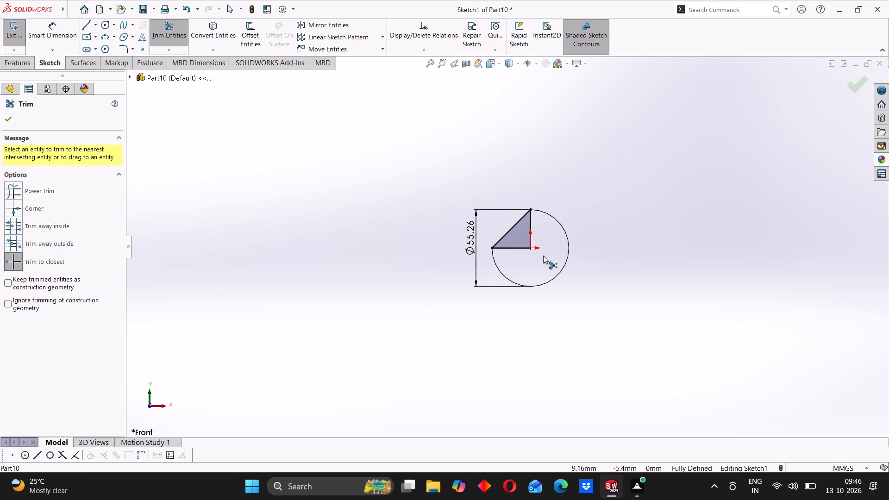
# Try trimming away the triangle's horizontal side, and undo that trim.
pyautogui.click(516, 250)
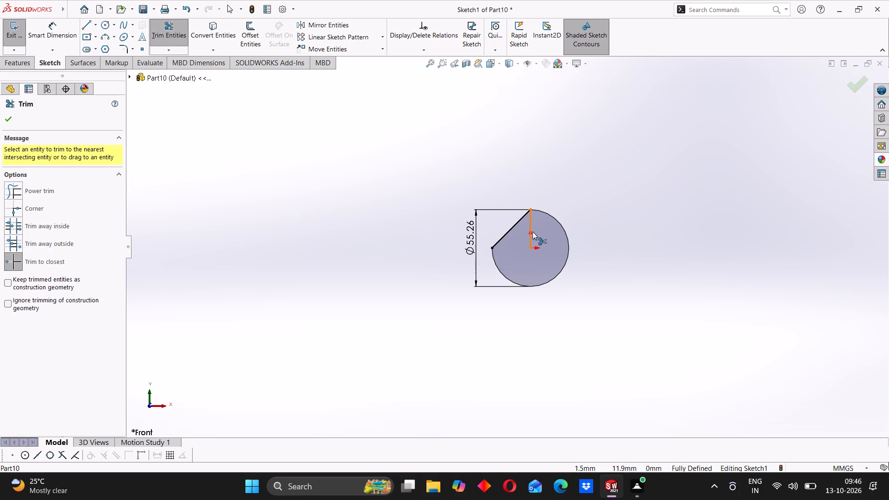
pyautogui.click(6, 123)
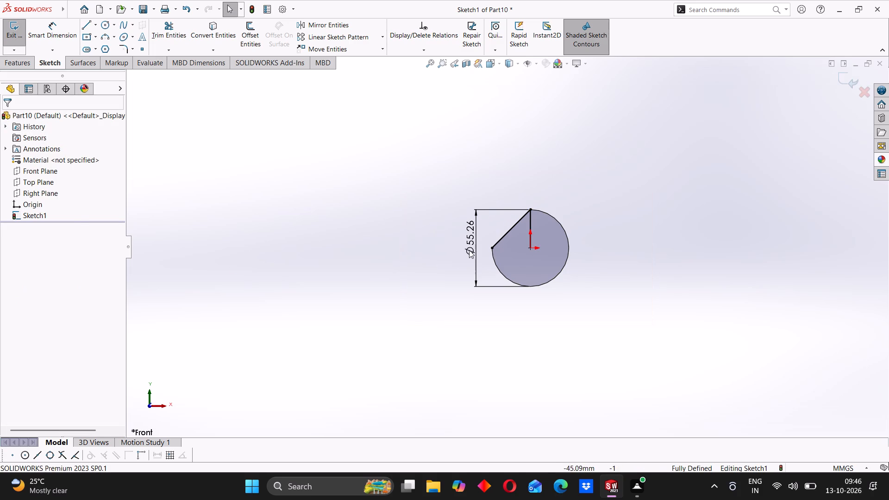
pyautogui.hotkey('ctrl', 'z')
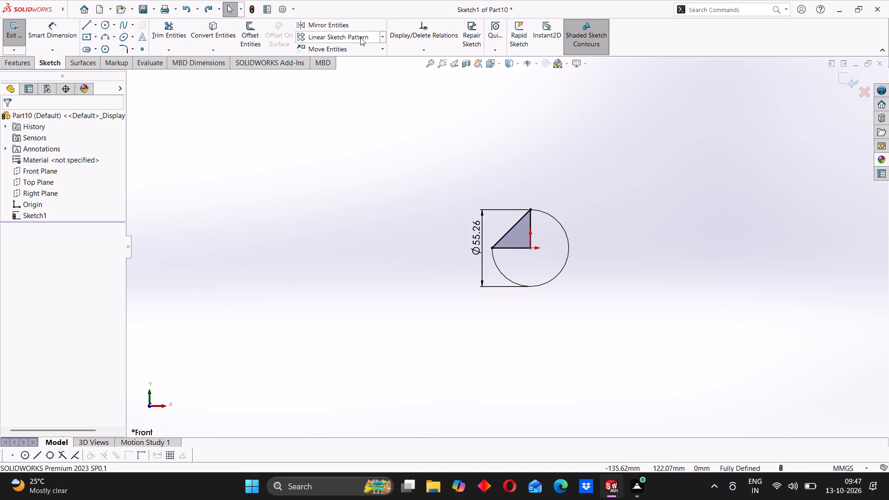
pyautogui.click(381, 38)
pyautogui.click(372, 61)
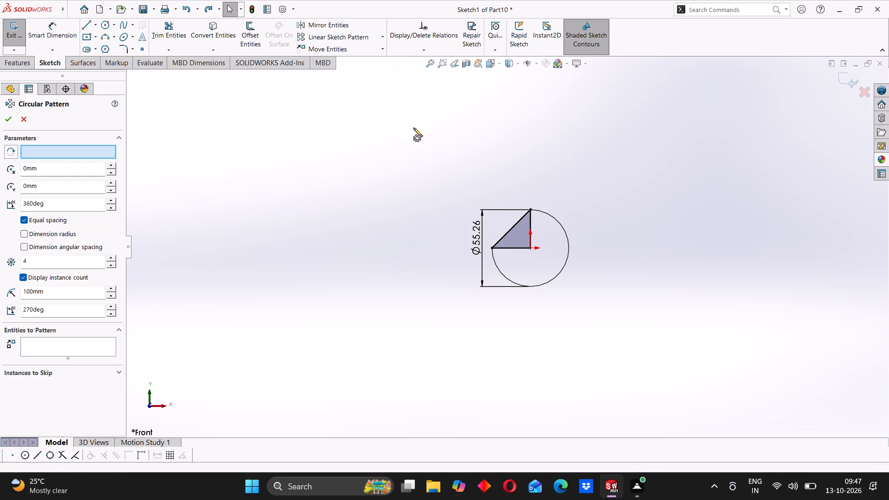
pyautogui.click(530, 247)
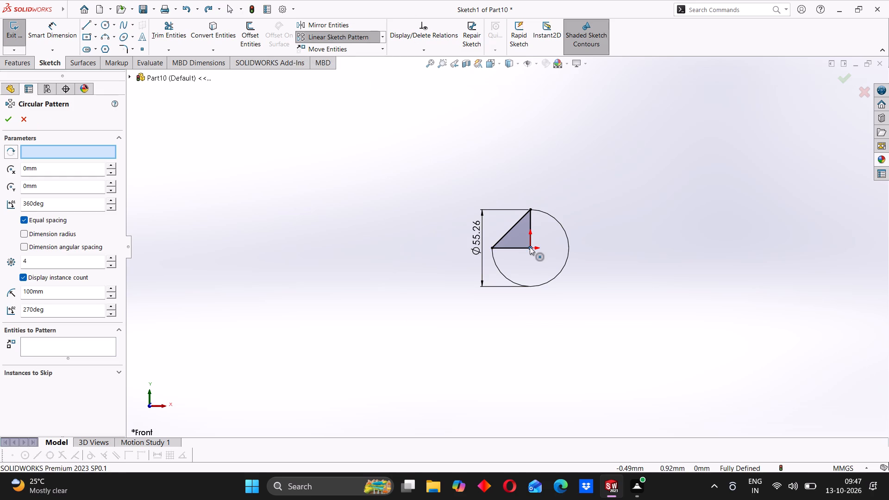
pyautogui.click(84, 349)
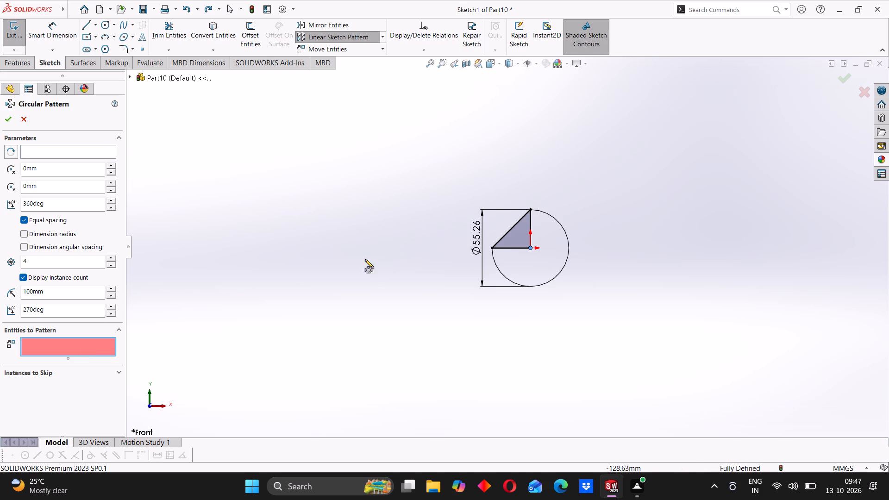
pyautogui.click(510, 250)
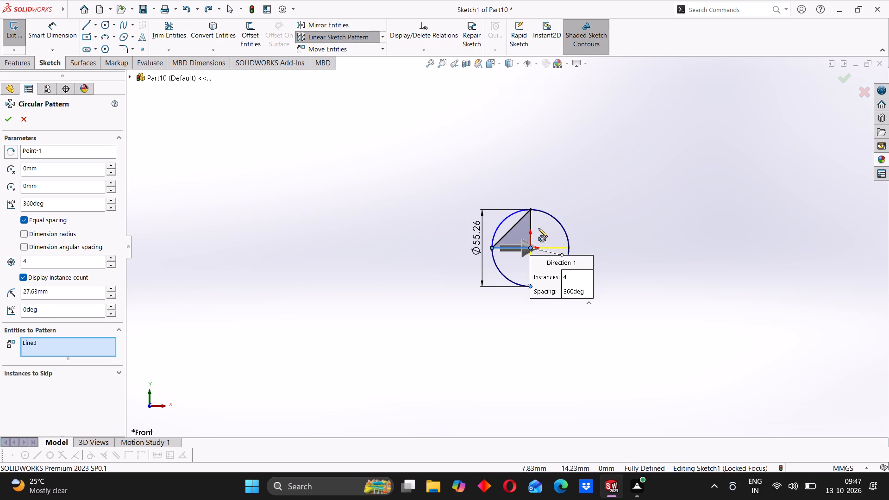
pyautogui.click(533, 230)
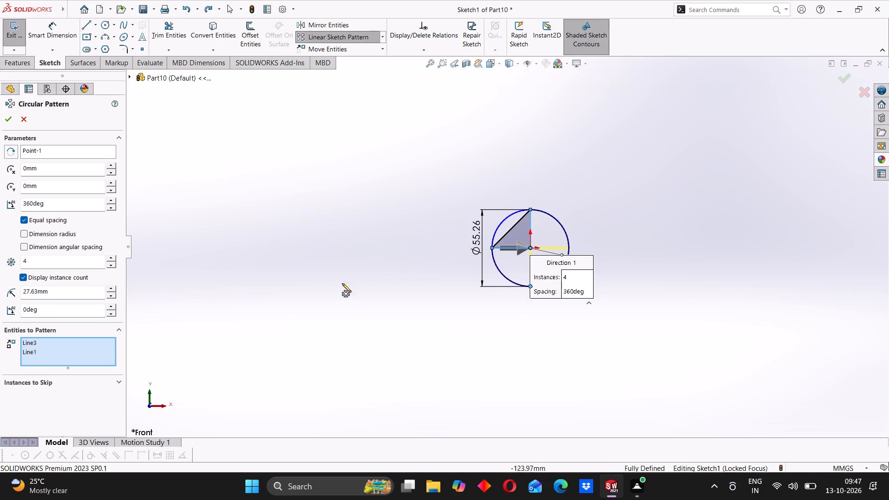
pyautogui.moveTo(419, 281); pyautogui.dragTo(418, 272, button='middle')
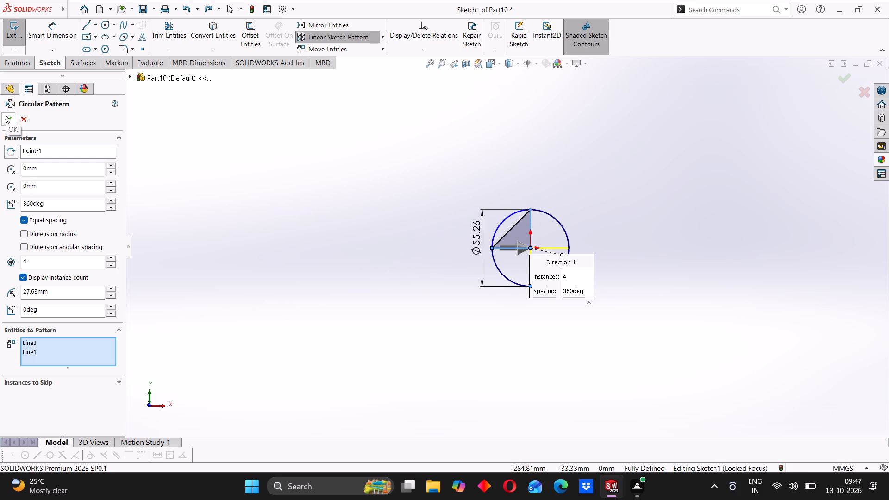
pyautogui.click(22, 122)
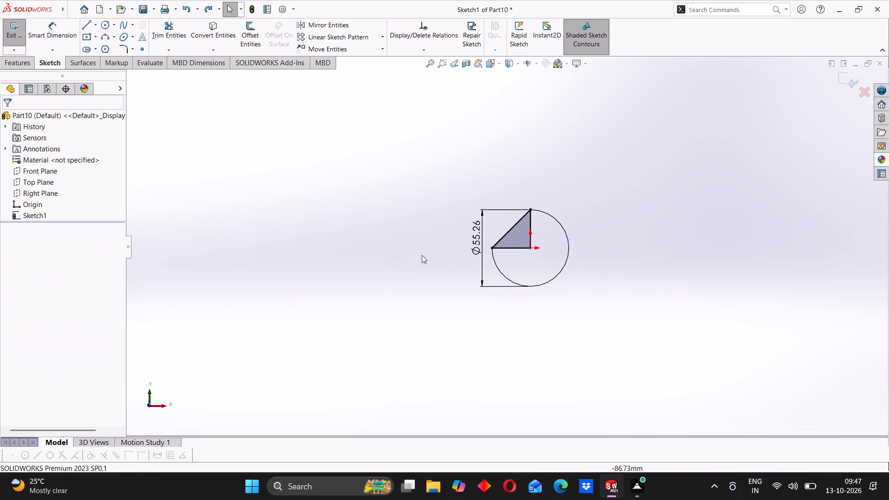
# Trim away the triangle's horizontal side between the circle's centre and its left quadrant point.
pyautogui.scroll(-1, 498, 241)
pyautogui.click(165, 31)
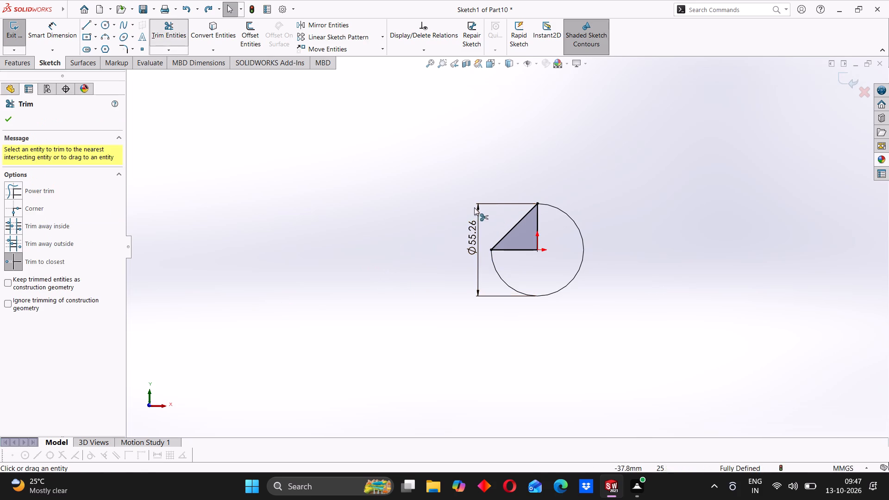
pyautogui.click(522, 251)
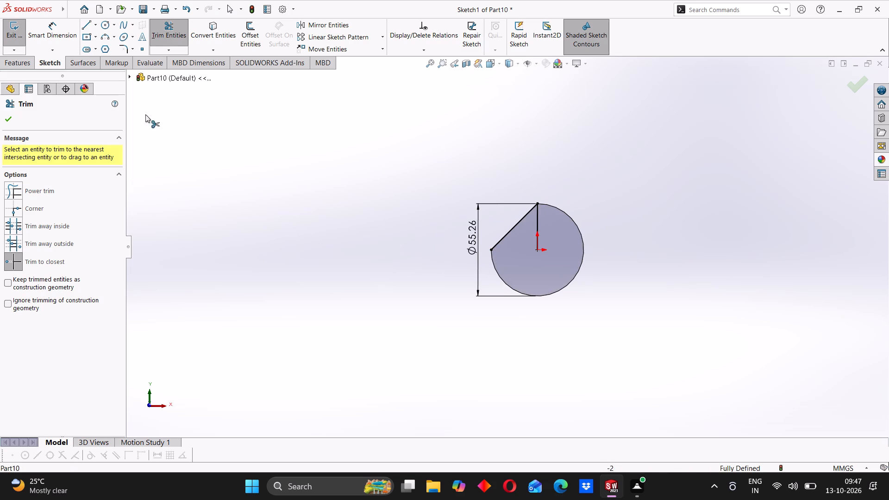
# Circular-pattern the vertical centre line about the origin with 4 equally spaced instances over 360 degrees.
pyautogui.click(30, 67)
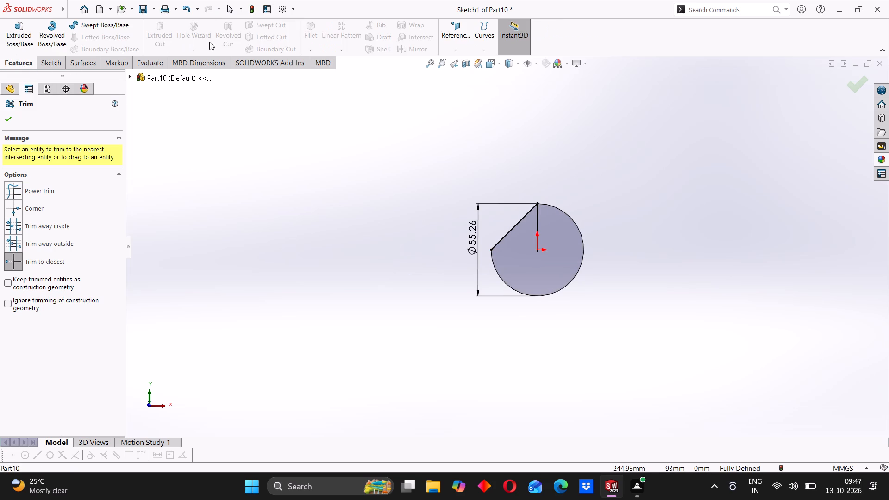
pyautogui.click(58, 63)
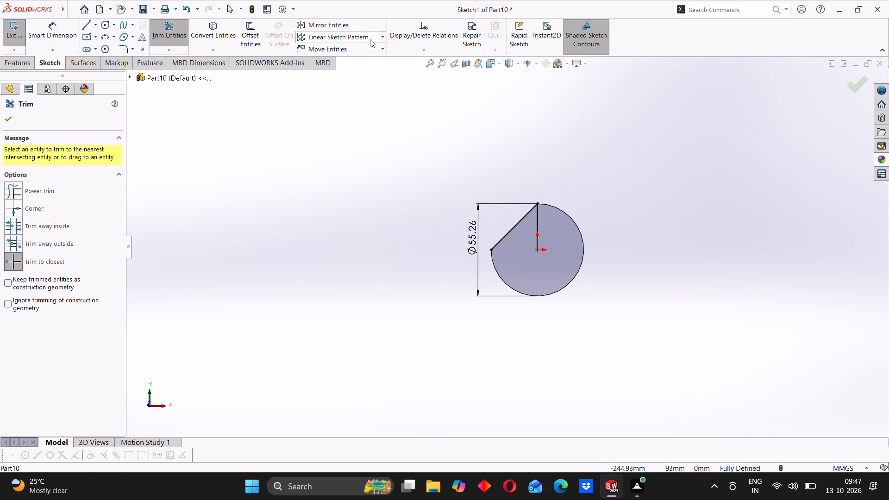
pyautogui.click(382, 37)
pyautogui.click(382, 58)
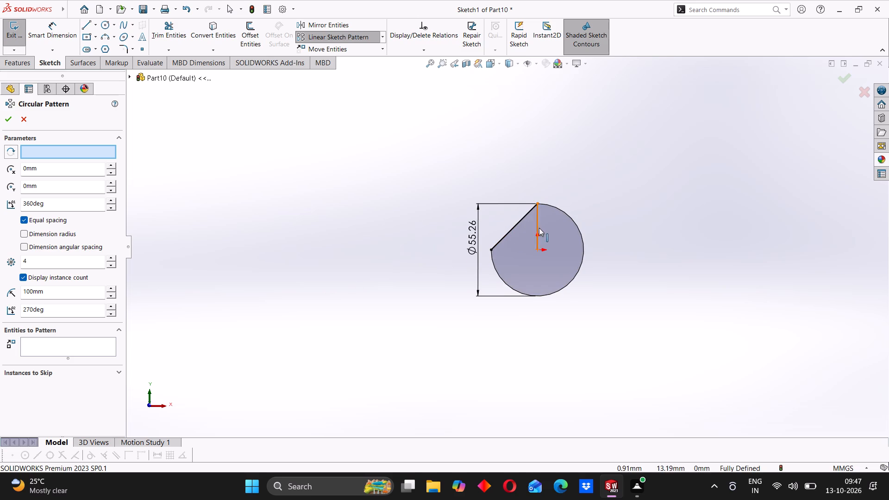
pyautogui.click(54, 348)
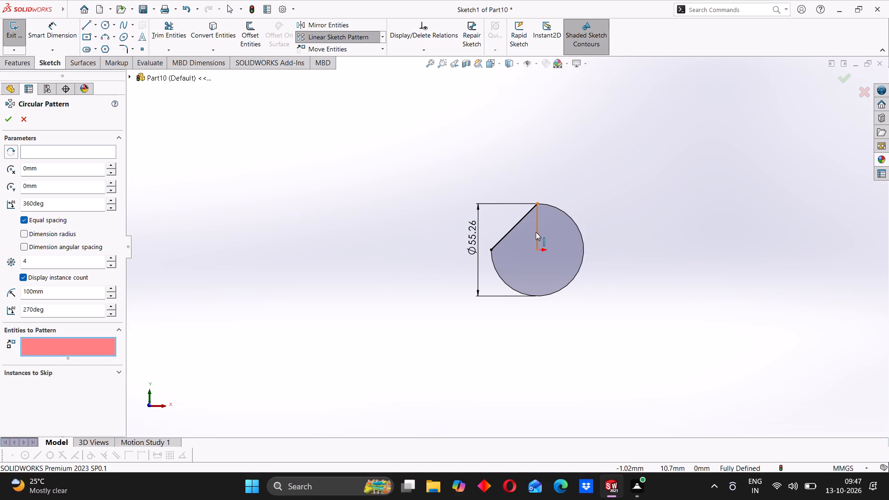
pyautogui.click(536, 232)
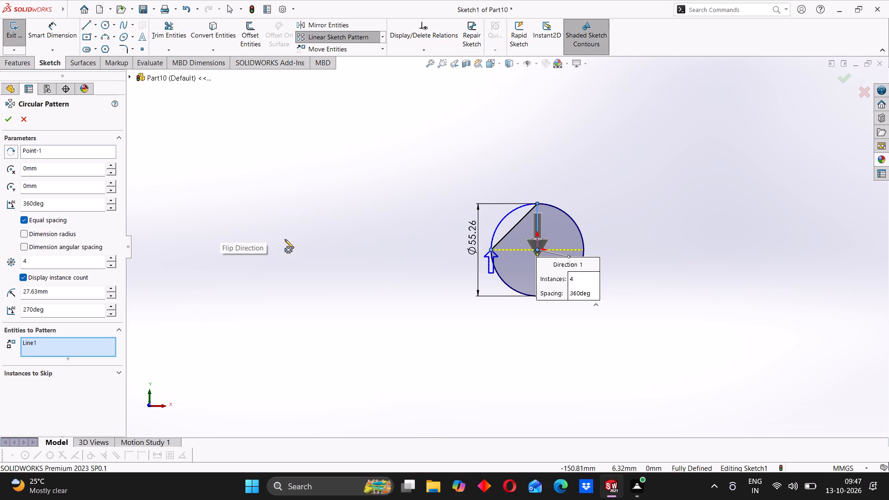
pyautogui.click(10, 119)
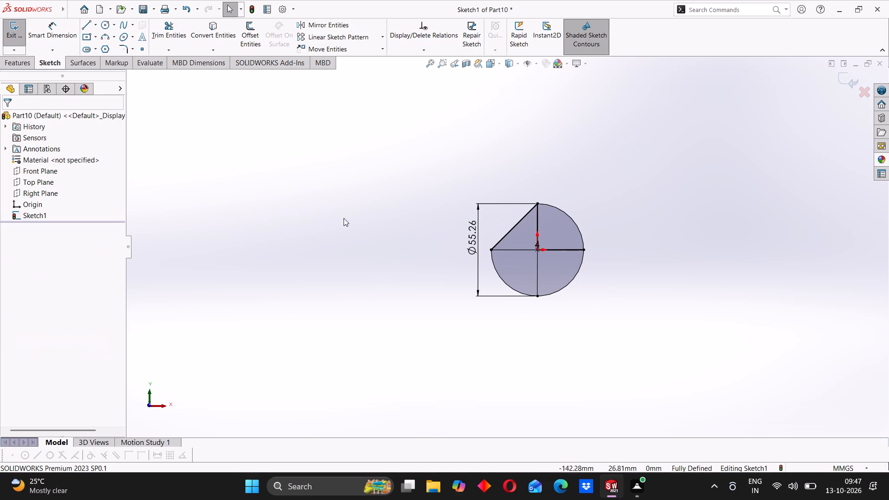
pyautogui.click(340, 264)
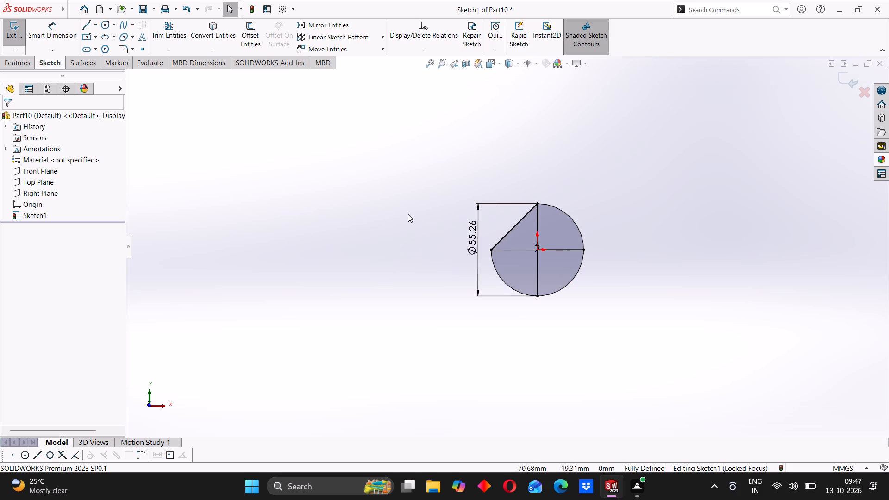
# Trim away the circle's lower-left and upper-right arcs, keeping the lower-right quarter arc.
pyautogui.click(168, 35)
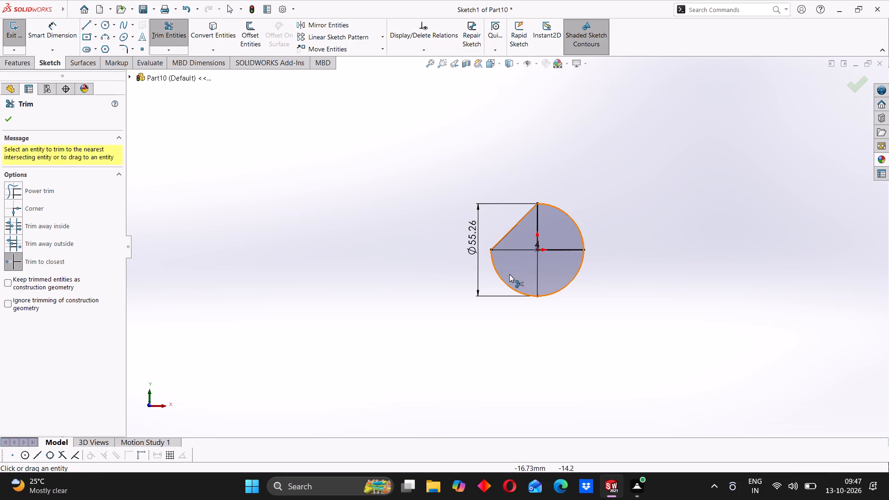
pyautogui.click(503, 278)
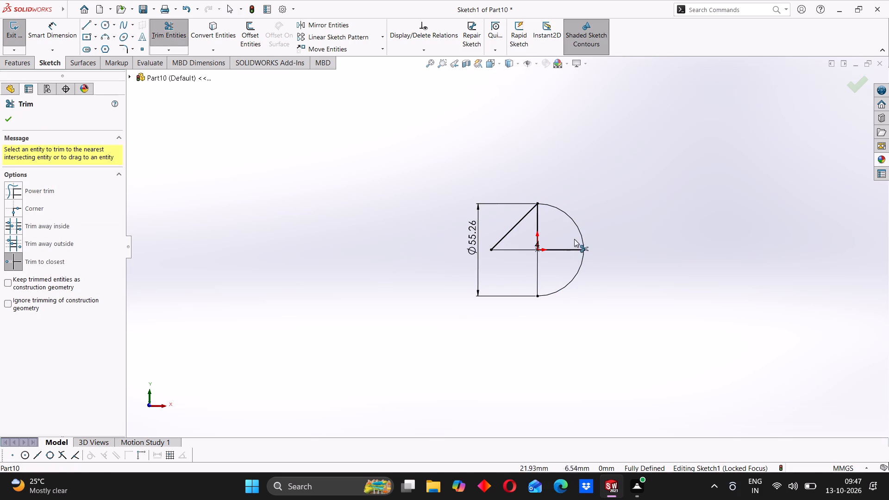
pyautogui.click(573, 218)
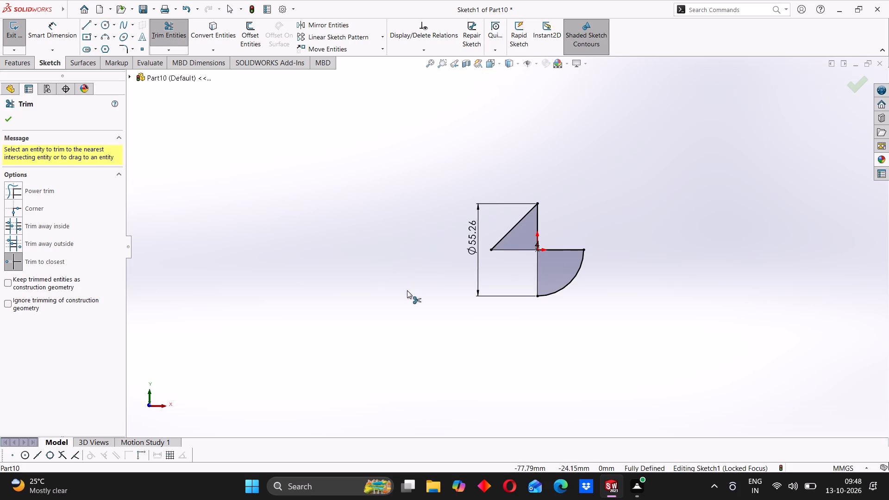
pyautogui.click(8, 123)
# Extrude the lower-right quarter-circle region 10 mm with the Mid Plane end condition.
pyautogui.click(14, 67)
pyautogui.click(25, 35)
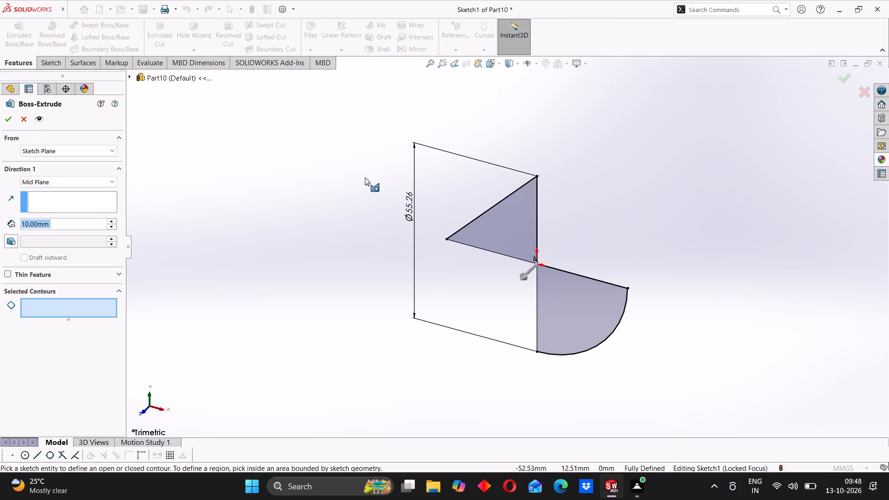
pyautogui.moveTo(573, 305); pyautogui.dragTo(570, 320, button='middle')
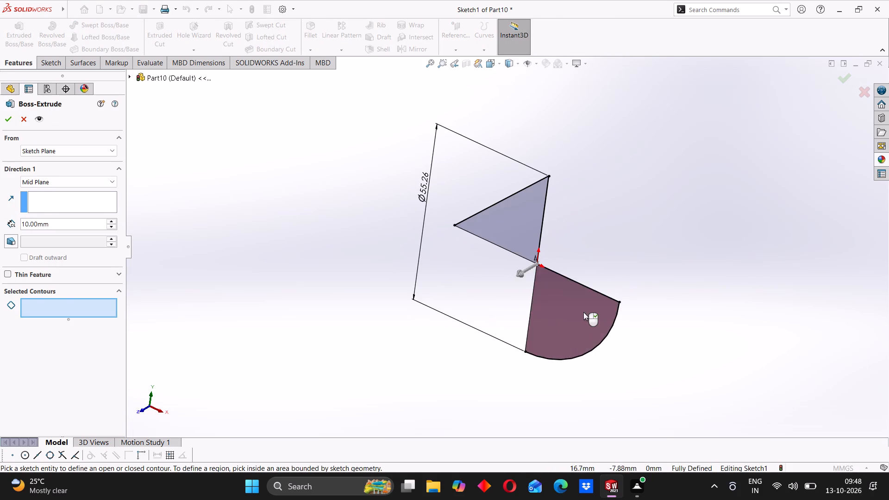
pyautogui.click(582, 310)
pyautogui.moveTo(554, 278); pyautogui.dragTo(504, 321, button='middle')
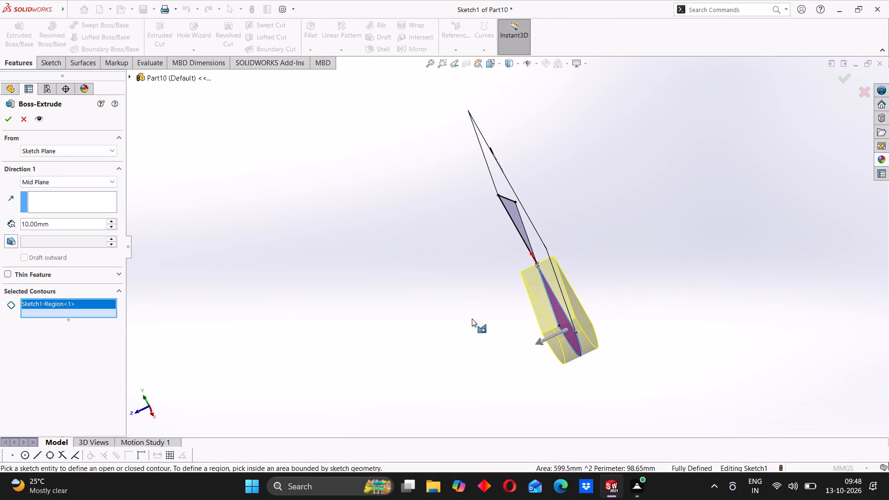
pyautogui.click(10, 124)
# Extrude the triangle region of the same sketch 10 mm Blind in the reversed direction, with Merge result on.
pyautogui.moveTo(454, 305); pyautogui.dragTo(479, 309, button='middle')
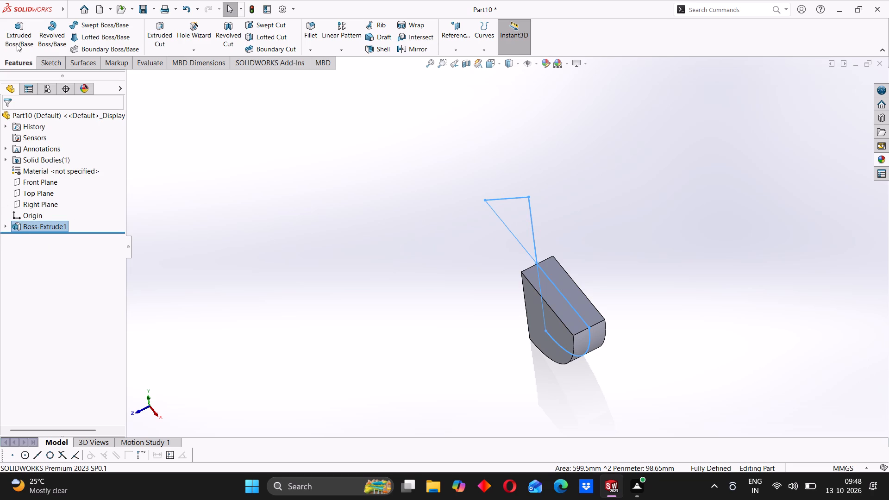
pyautogui.click(9, 226)
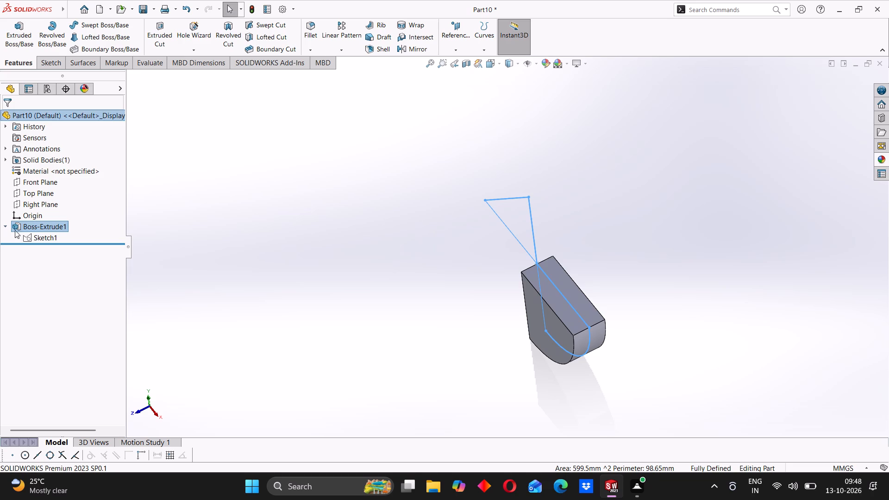
pyautogui.click(29, 237)
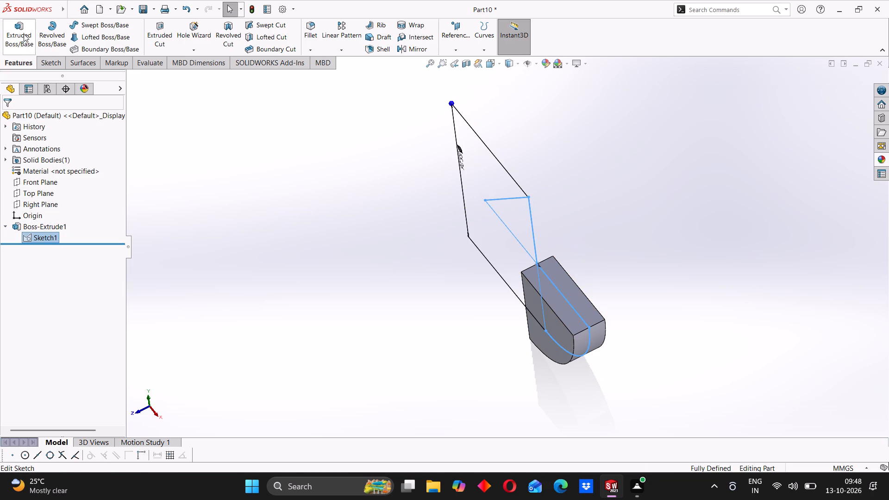
pyautogui.click(23, 33)
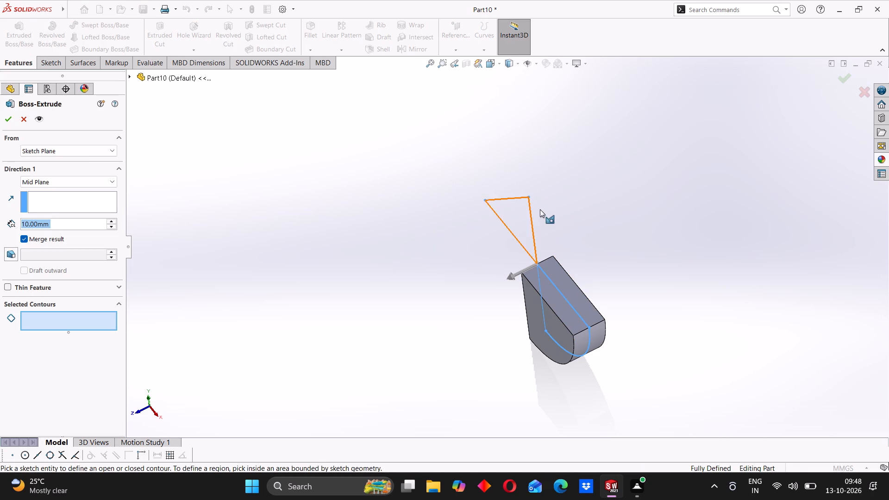
pyautogui.moveTo(541, 213); pyautogui.dragTo(476, 281, button='middle')
pyautogui.click(511, 222)
pyautogui.moveTo(415, 281); pyautogui.dragTo(507, 256, button='middle')
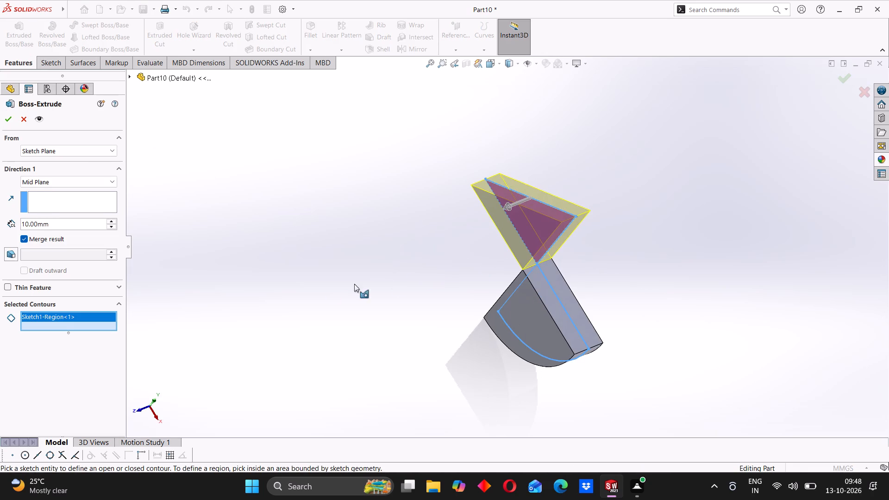
pyautogui.moveTo(292, 290); pyautogui.dragTo(268, 294, button='middle')
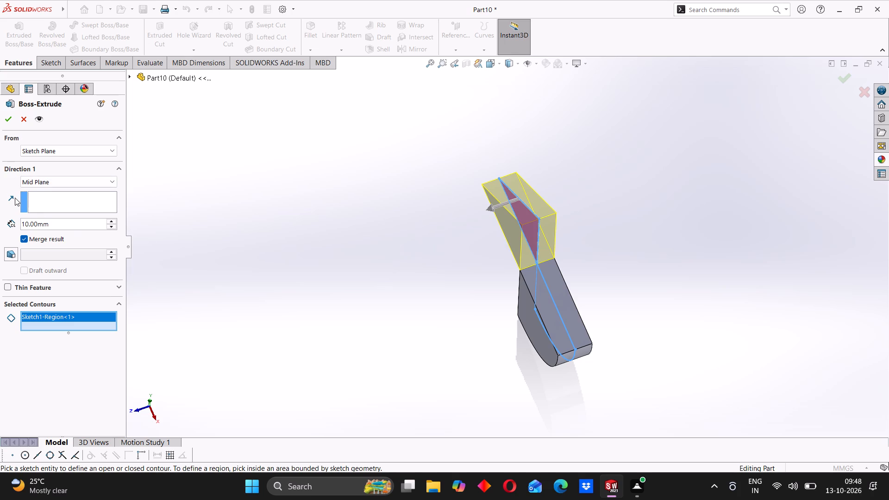
pyautogui.click(14, 198)
pyautogui.click(56, 185)
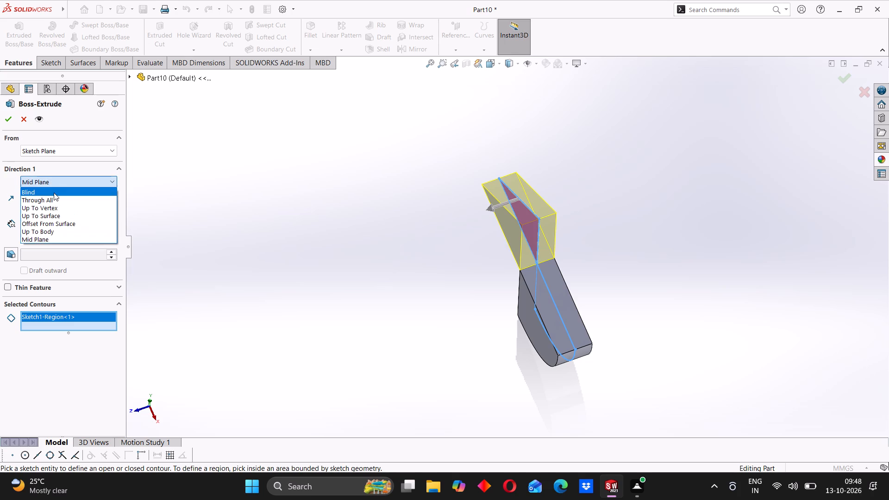
pyautogui.click(49, 194)
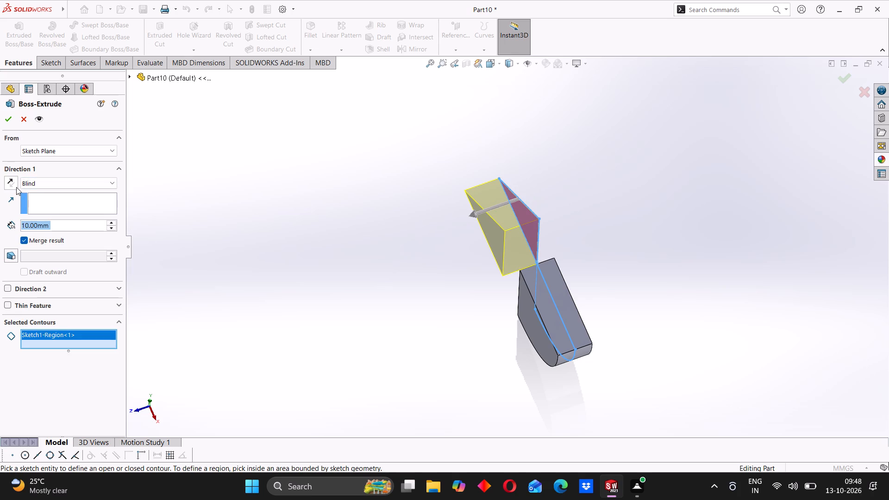
pyautogui.click(13, 184)
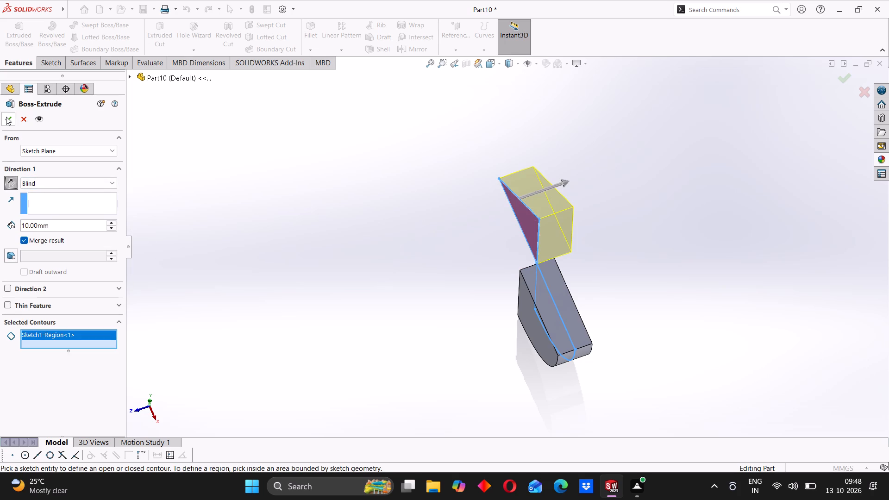
pyautogui.click(6, 117)
pyautogui.moveTo(379, 303); pyautogui.dragTo(407, 274, button='middle')
pyautogui.click(357, 279)
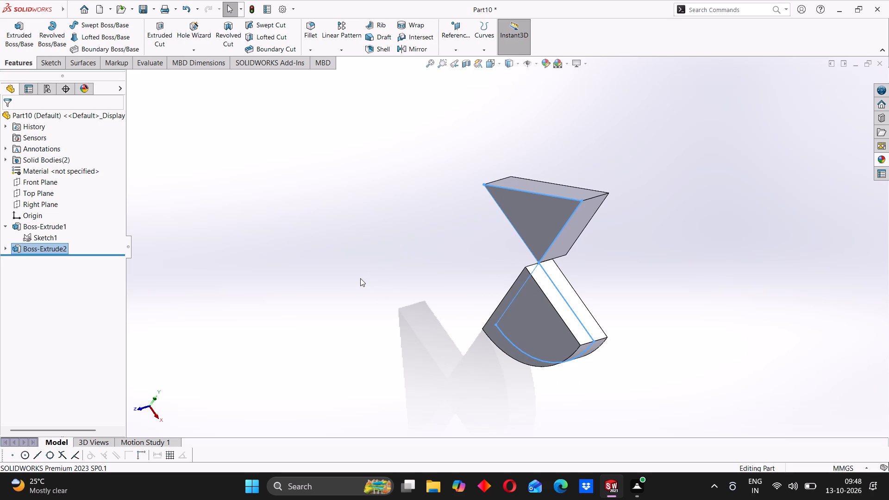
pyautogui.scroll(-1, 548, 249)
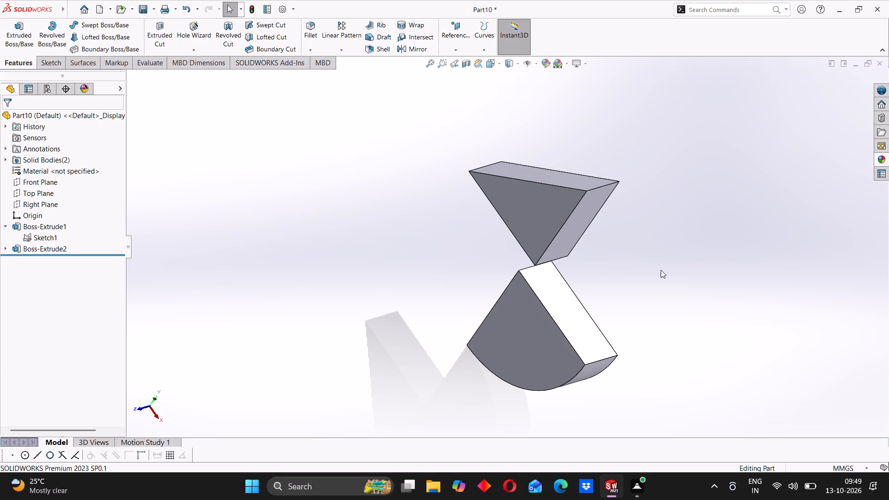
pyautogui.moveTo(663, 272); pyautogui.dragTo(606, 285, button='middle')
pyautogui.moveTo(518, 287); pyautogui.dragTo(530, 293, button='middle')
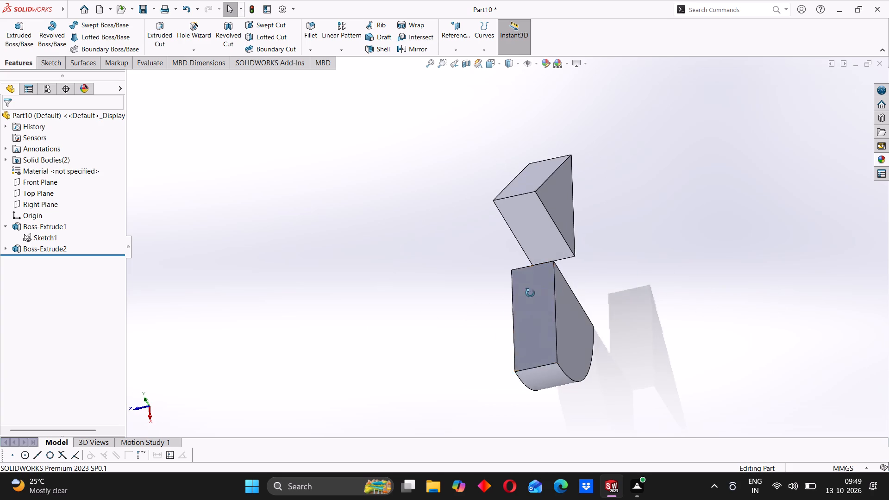
# Examine the quarter-circle and triangular extrusions from several angles, focusing on where the two bodies meet and how they are offset.
pyautogui.moveTo(530, 293); pyautogui.dragTo(542, 291, button='middle')
pyautogui.scroll(-3, 533, 277)
pyautogui.moveTo(511, 297); pyautogui.dragTo(534, 281, button='middle')
pyautogui.scroll(3, 534, 281)
pyautogui.moveTo(496, 326); pyautogui.dragTo(521, 266, button='middle')
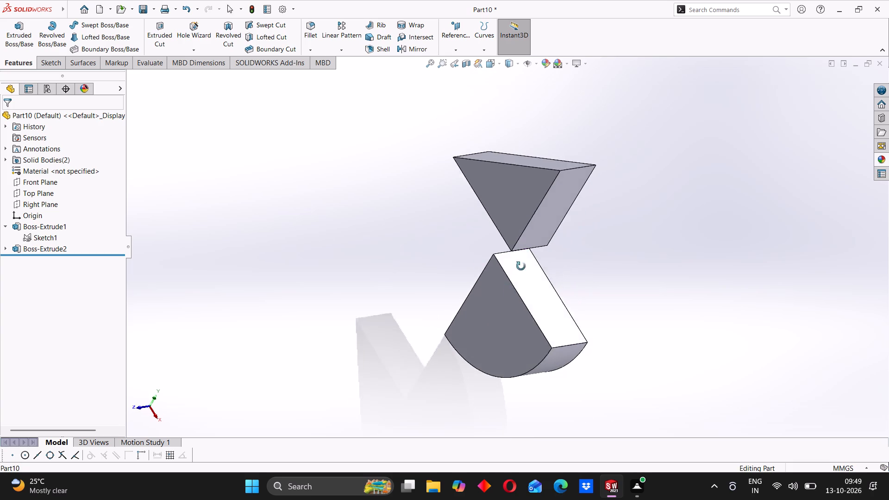
pyautogui.moveTo(521, 266); pyautogui.dragTo(527, 244, button='middle')
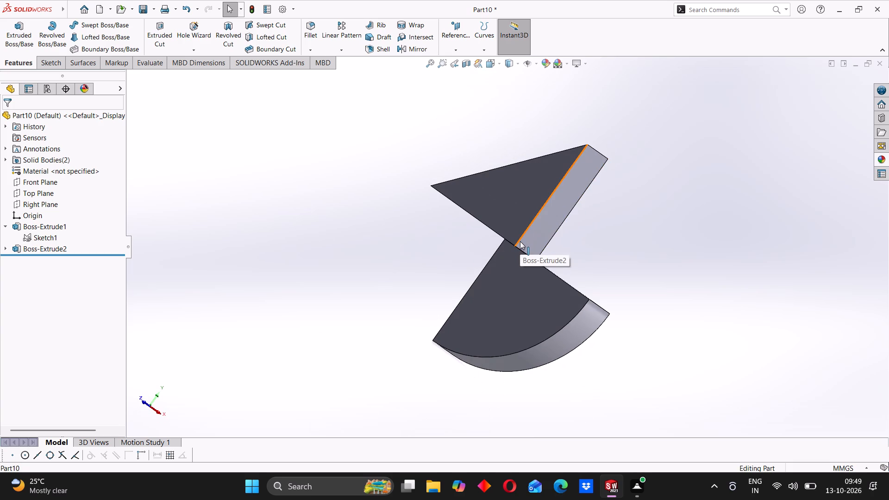
pyautogui.moveTo(576, 251); pyautogui.dragTo(525, 278, button='middle')
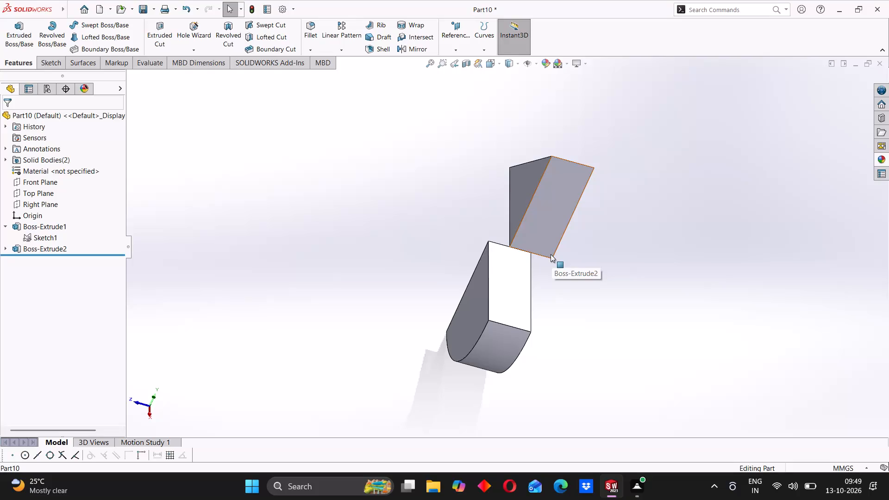
pyautogui.moveTo(609, 277); pyautogui.dragTo(580, 294, button='middle')
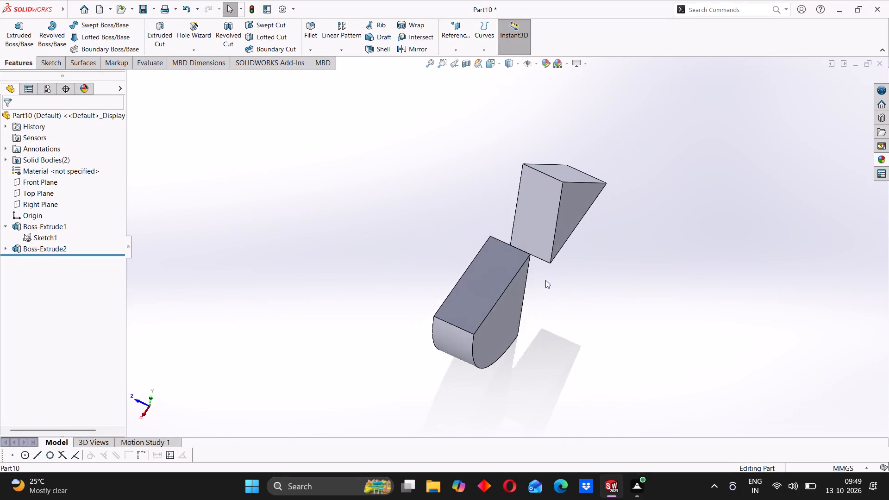
pyautogui.moveTo(479, 272); pyautogui.dragTo(529, 312, button='middle')
pyautogui.moveTo(565, 259); pyautogui.dragTo(511, 232, button='middle')
pyautogui.scroll(3, 529, 262)
pyautogui.moveTo(488, 275); pyautogui.dragTo(515, 295, button='middle')
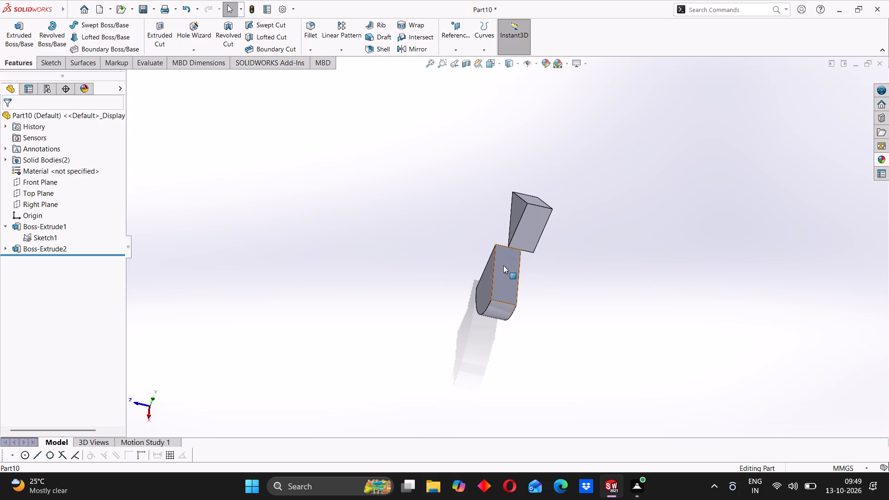
pyautogui.moveTo(518, 234); pyautogui.dragTo(505, 237, button='middle')
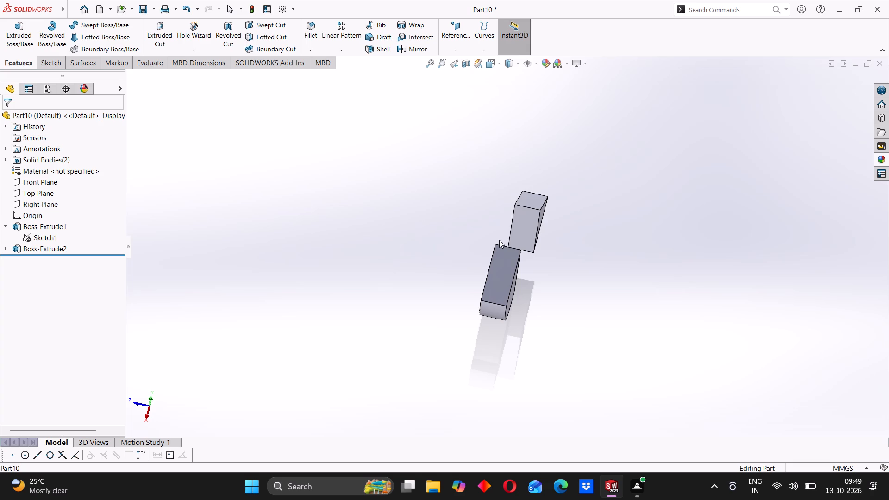
pyautogui.scroll(-1, 501, 225)
pyautogui.moveTo(497, 236); pyautogui.dragTo(506, 244, button='middle')
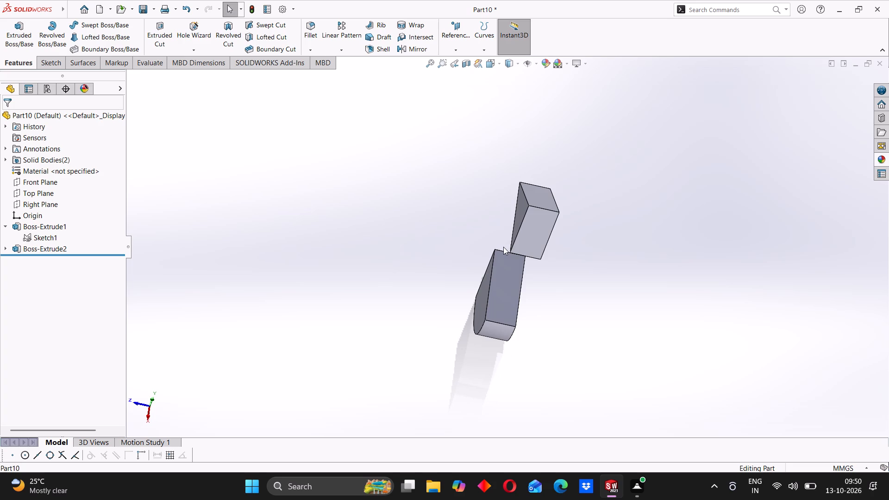
pyautogui.moveTo(543, 250); pyautogui.dragTo(527, 254, button='middle')
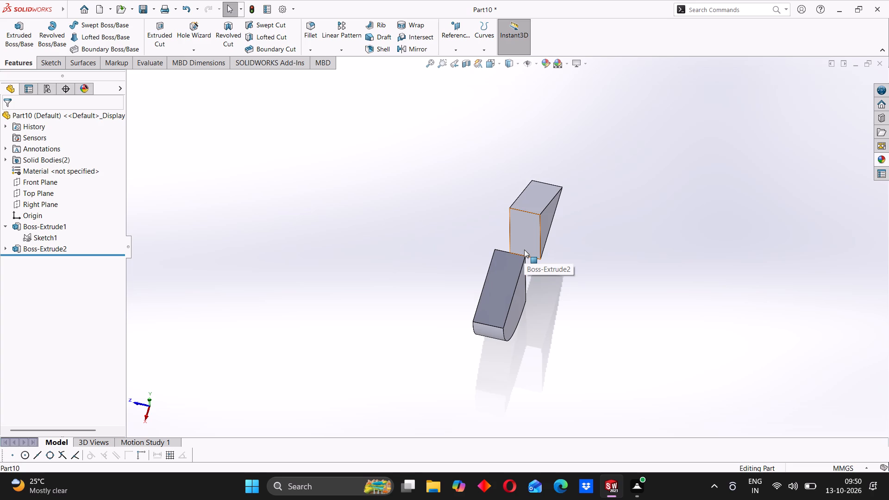
pyautogui.scroll(-2, 521, 232)
pyautogui.moveTo(488, 266); pyautogui.dragTo(510, 267, button='middle')
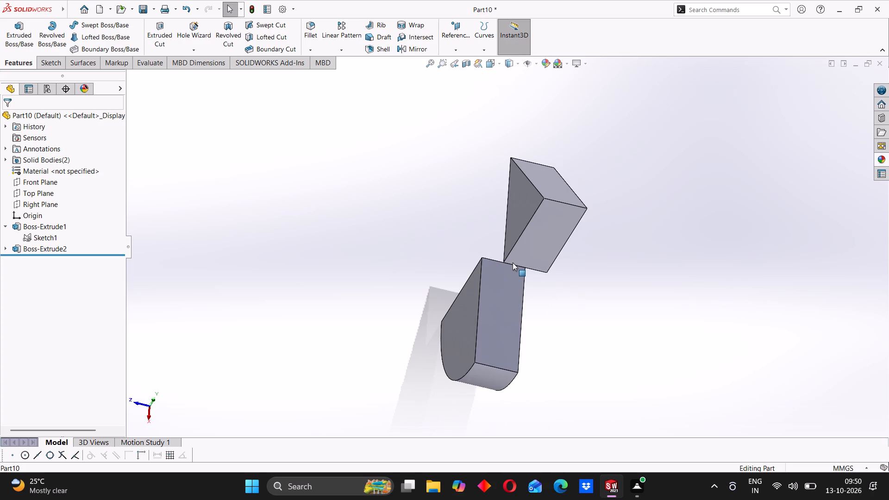
pyautogui.moveTo(547, 233); pyautogui.dragTo(531, 216, button='middle')
pyautogui.moveTo(510, 267); pyautogui.dragTo(587, 315, button='middle')
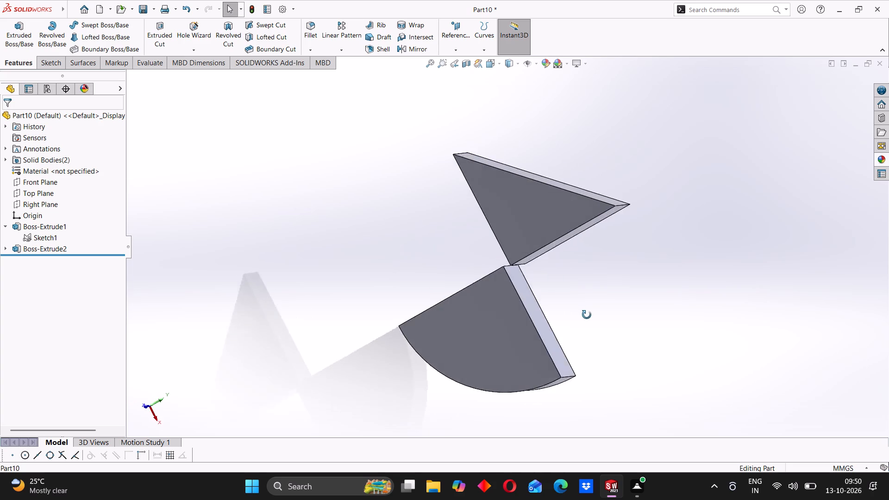
pyautogui.moveTo(587, 315); pyautogui.dragTo(520, 288, button='middle')
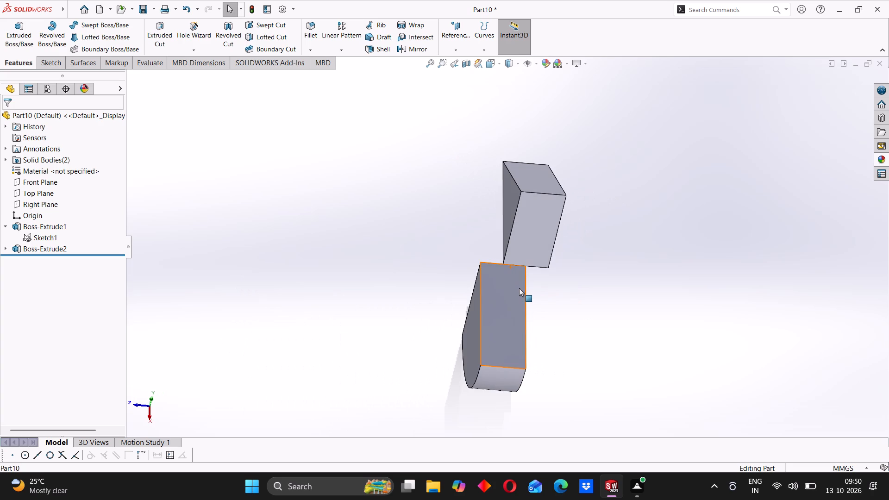
pyautogui.moveTo(513, 274); pyautogui.dragTo(496, 249, button='middle')
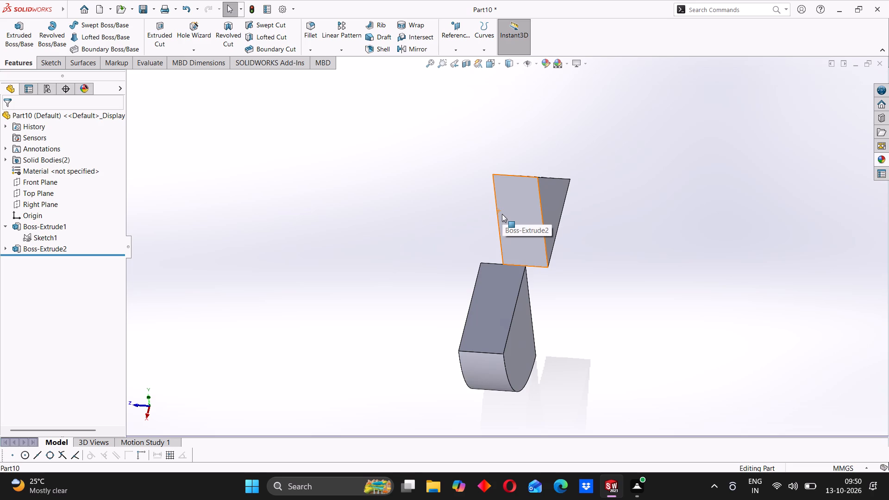
pyautogui.moveTo(515, 237); pyautogui.dragTo(522, 246, button='middle')
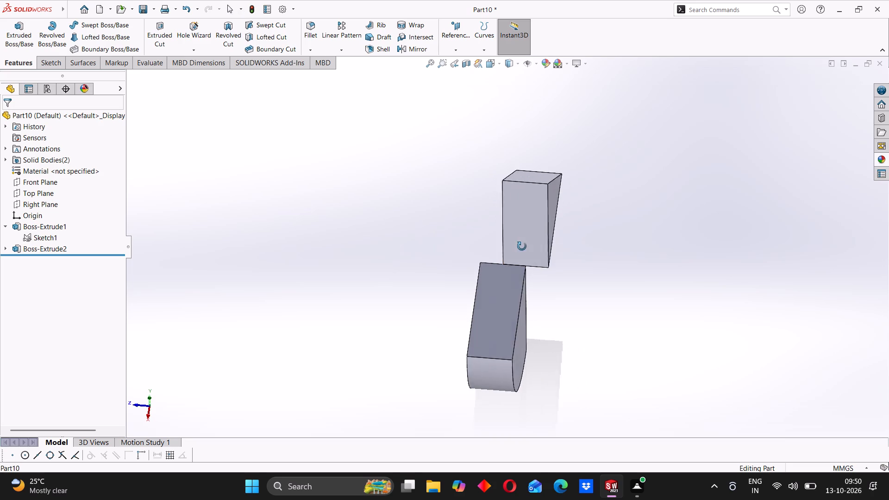
pyautogui.moveTo(522, 246); pyautogui.dragTo(526, 249, button='middle')
pyautogui.click(462, 244)
pyautogui.moveTo(480, 258); pyautogui.dragTo(457, 274, button='middle')
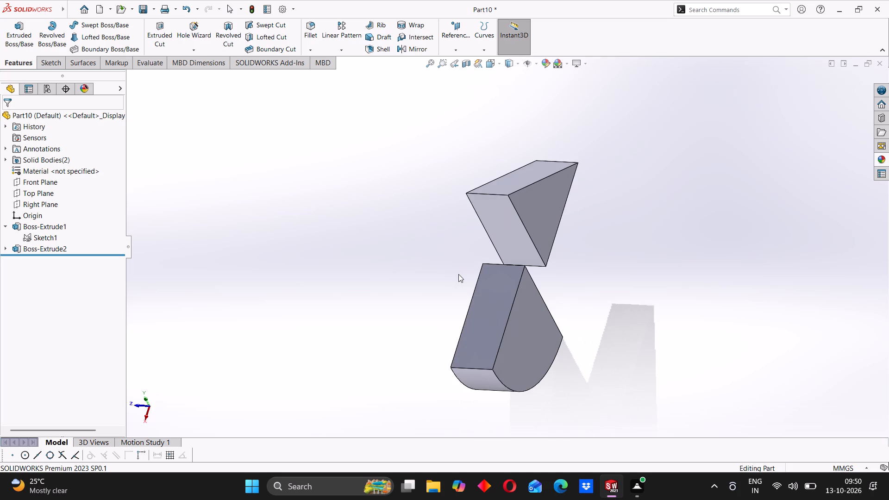
pyautogui.scroll(-1, 527, 269)
pyautogui.moveTo(527, 269); pyautogui.dragTo(544, 279, button='middle')
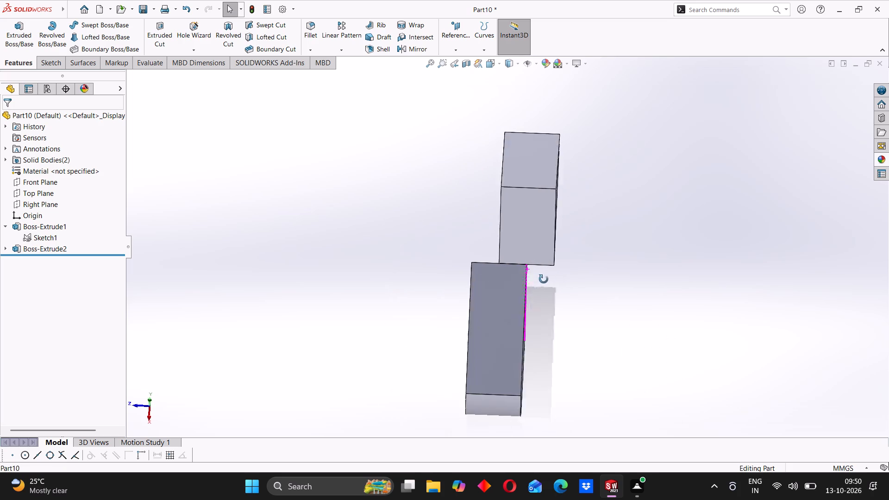
pyautogui.moveTo(544, 279); pyautogui.dragTo(536, 280, button='middle')
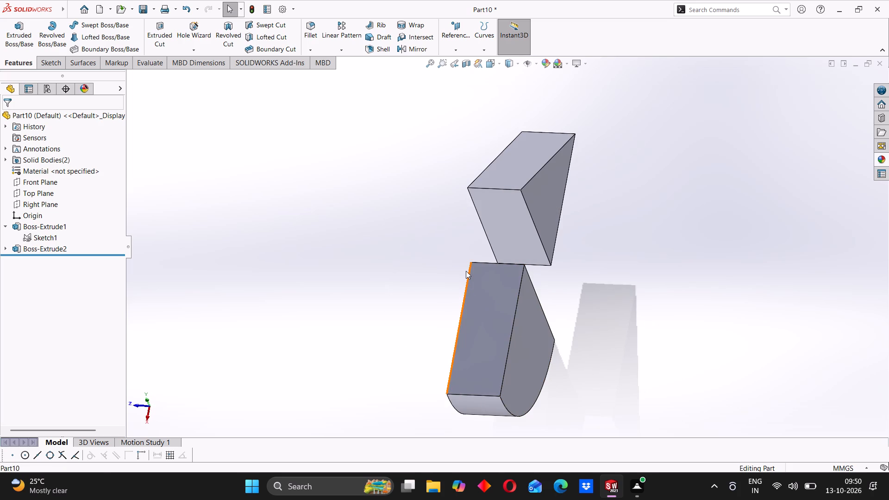
pyautogui.scroll(1, 466, 270)
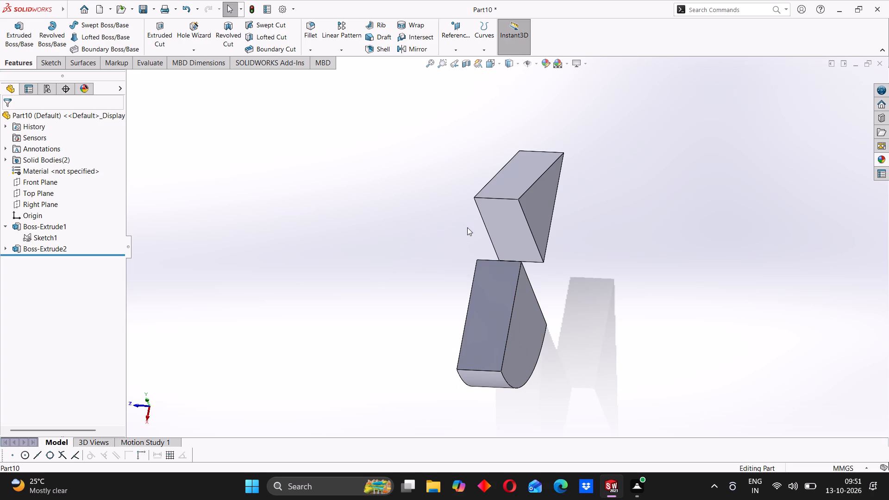
pyautogui.scroll(-2, 486, 231)
pyautogui.moveTo(491, 261); pyautogui.dragTo(502, 271, button='middle')
pyautogui.scroll(2, 506, 282)
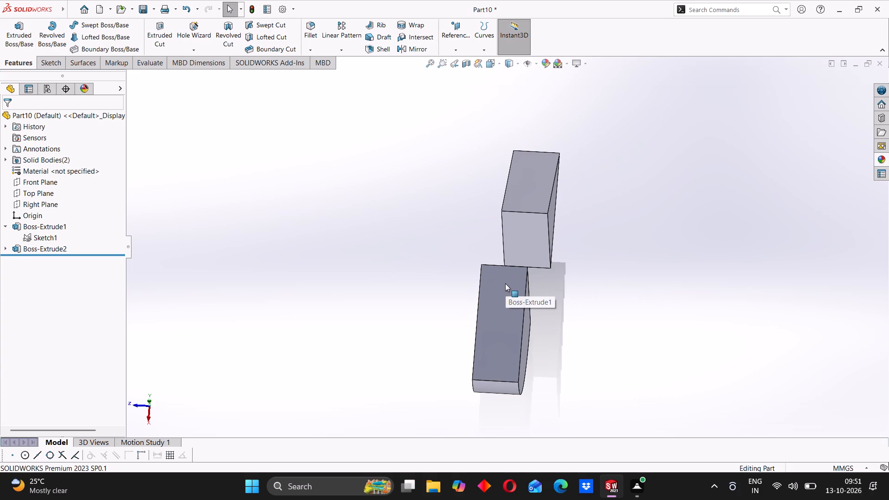
pyautogui.scroll(-2, 495, 250)
pyautogui.moveTo(476, 282); pyautogui.dragTo(489, 285, button='middle')
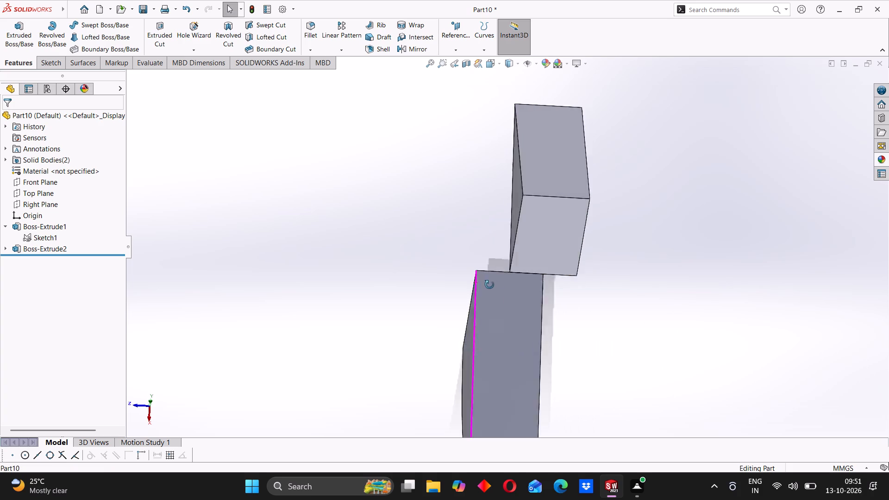
pyautogui.moveTo(489, 285); pyautogui.dragTo(480, 297, button='middle')
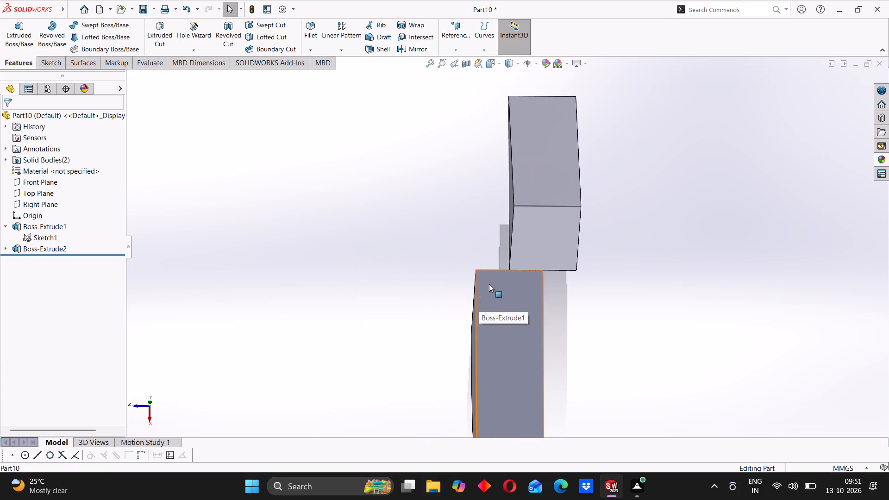
pyautogui.moveTo(489, 285); pyautogui.dragTo(533, 303, button='middle')
pyautogui.scroll(2, 533, 303)
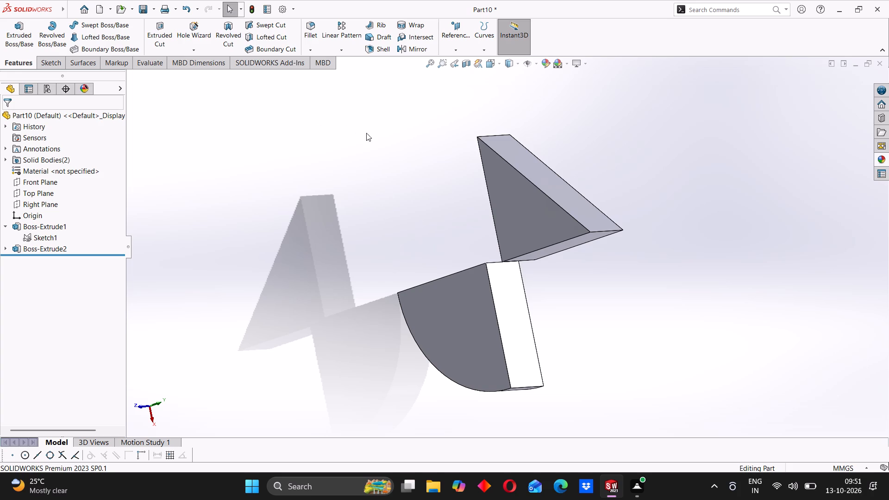
# Delete the triangular extrusion and the quarter-circle extrusion, keeping their shared sketch.
pyautogui.rightClick(25, 249)
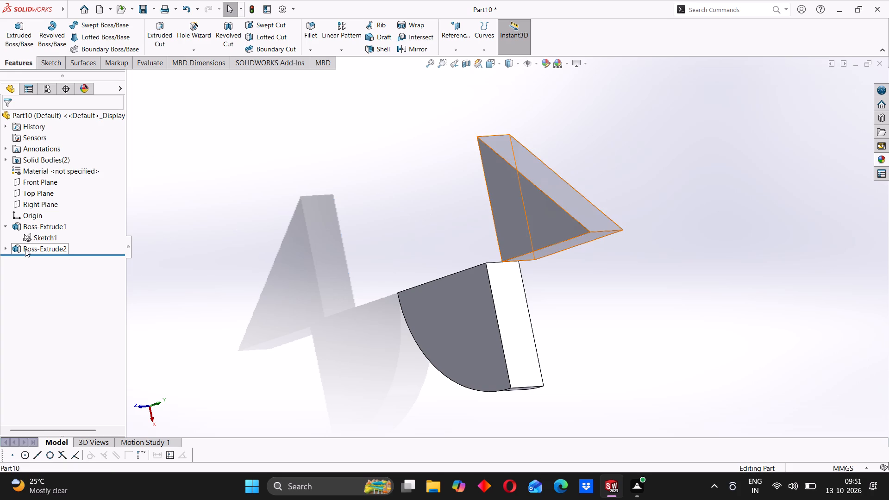
pyautogui.click(59, 302)
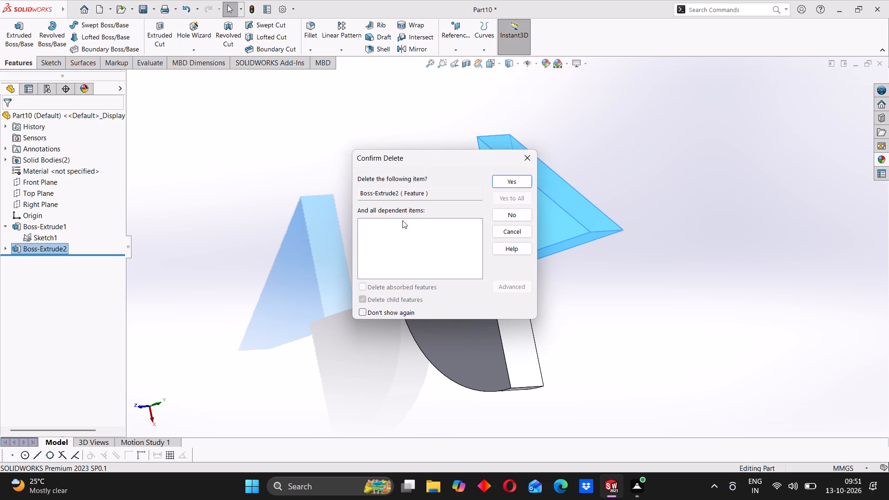
pyautogui.click(516, 181)
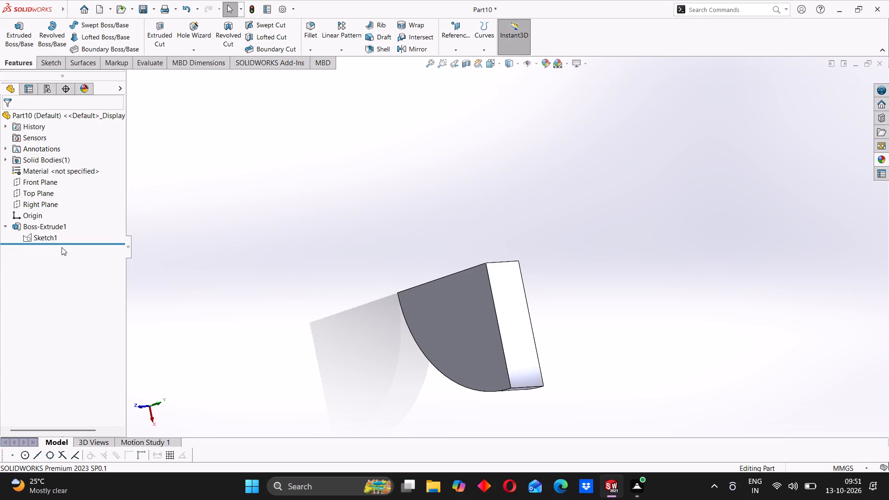
pyautogui.rightClick(37, 231)
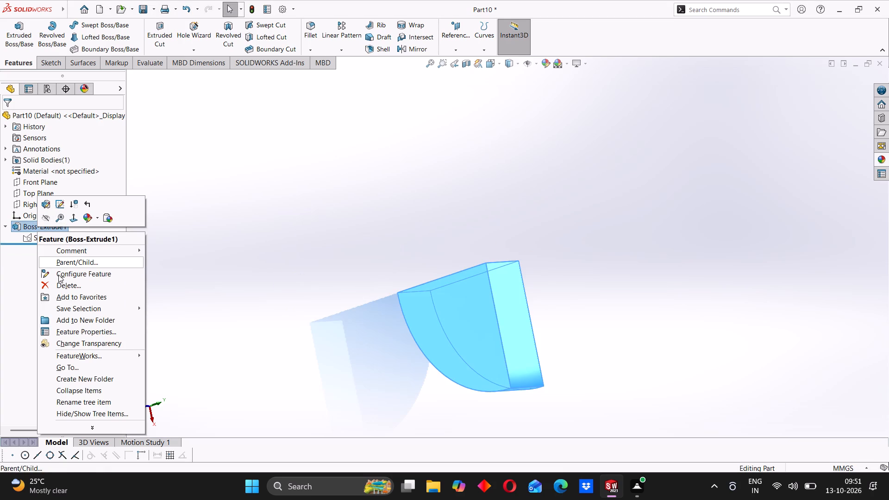
pyautogui.click(63, 283)
pyautogui.click(511, 184)
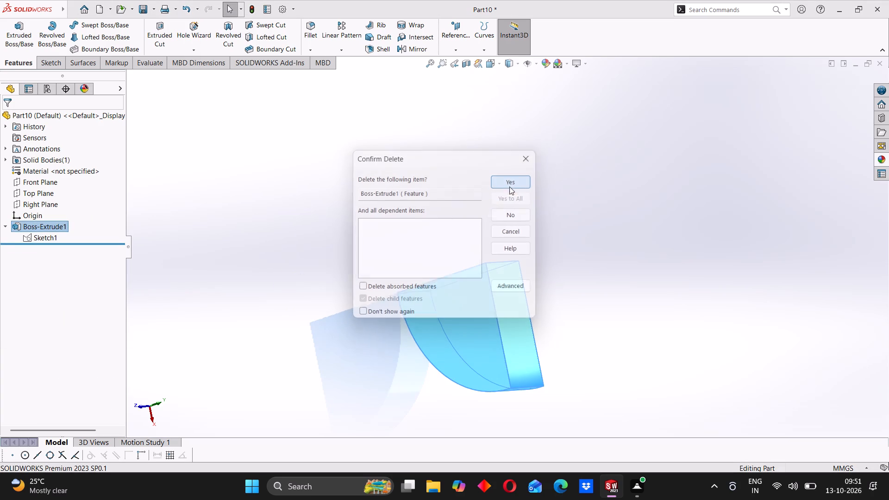
# Delete the remaining sketch with the quarter-circle and triangle profiles.
pyautogui.rightClick(33, 217)
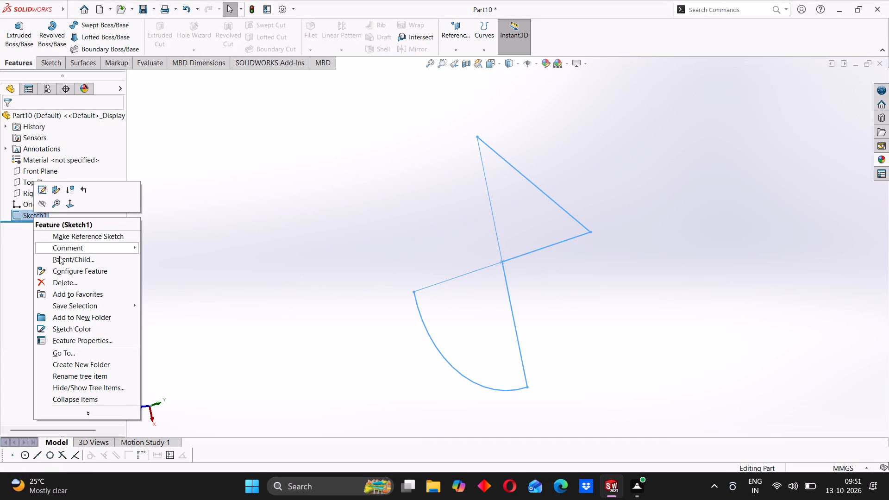
pyautogui.click(64, 283)
pyautogui.click(520, 184)
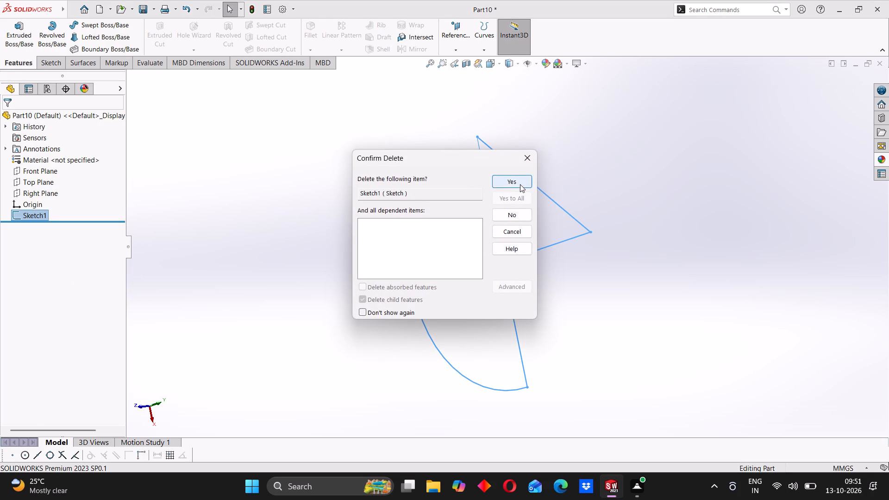
# Start a new sketch on the Front Plane and draw a solid horizontal line about 174 mm long from the origin toward negative X.
pyautogui.moveTo(457, 293); pyautogui.dragTo(488, 268, button='middle')
pyautogui.scroll(5, 494, 269)
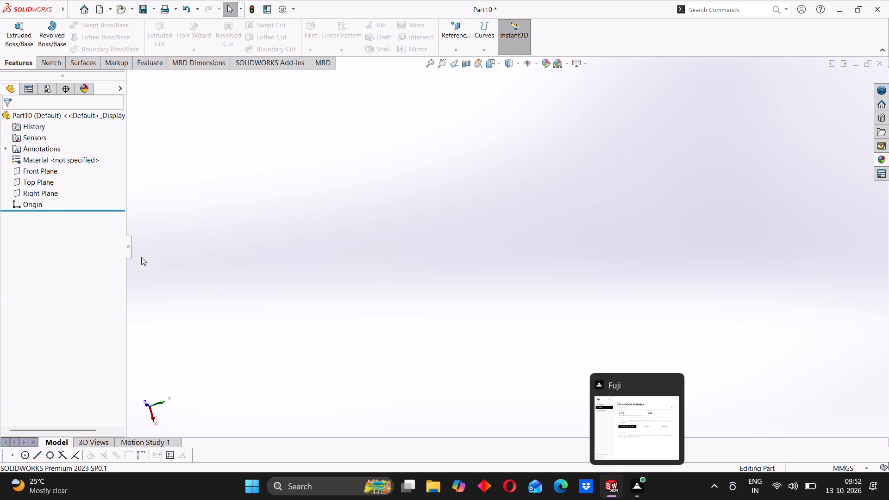
pyautogui.click(33, 171)
pyautogui.click(39, 161)
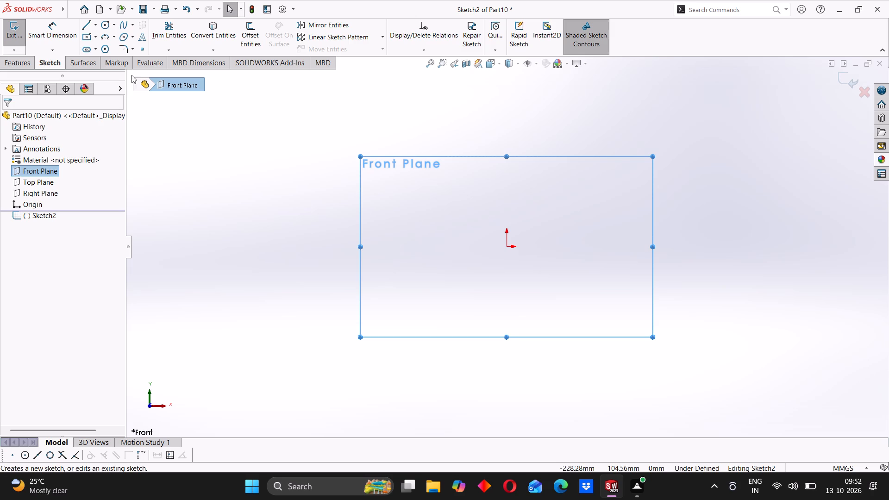
pyautogui.click(97, 23)
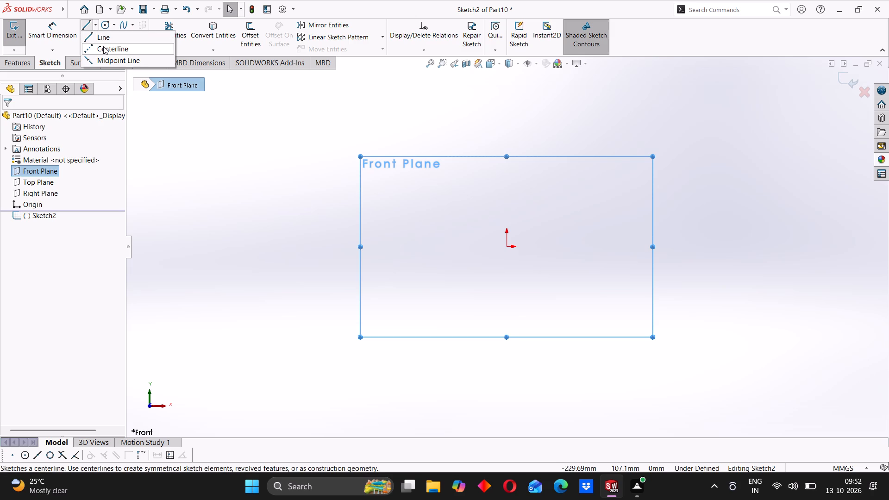
pyautogui.click(103, 46)
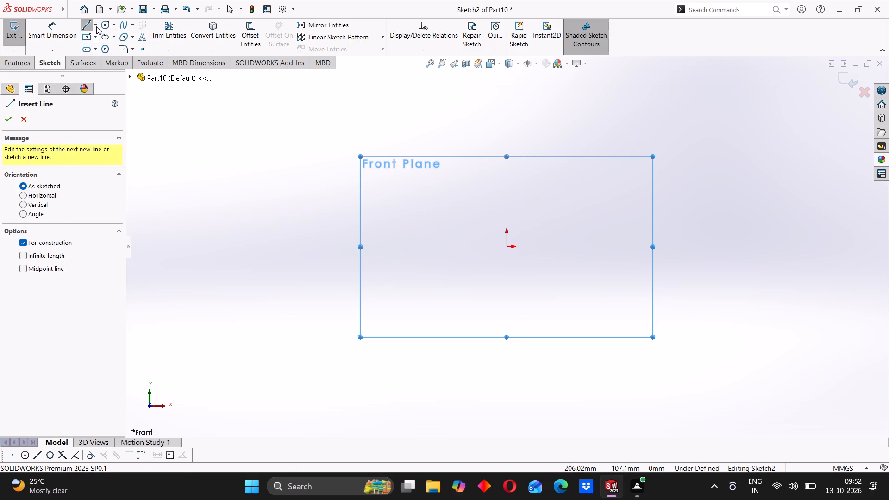
pyautogui.click(96, 23)
pyautogui.click(93, 32)
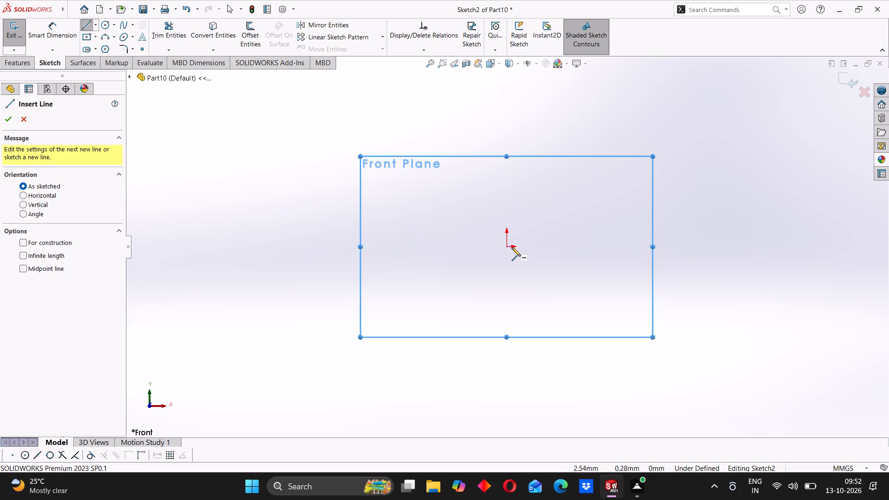
pyautogui.click(506, 246)
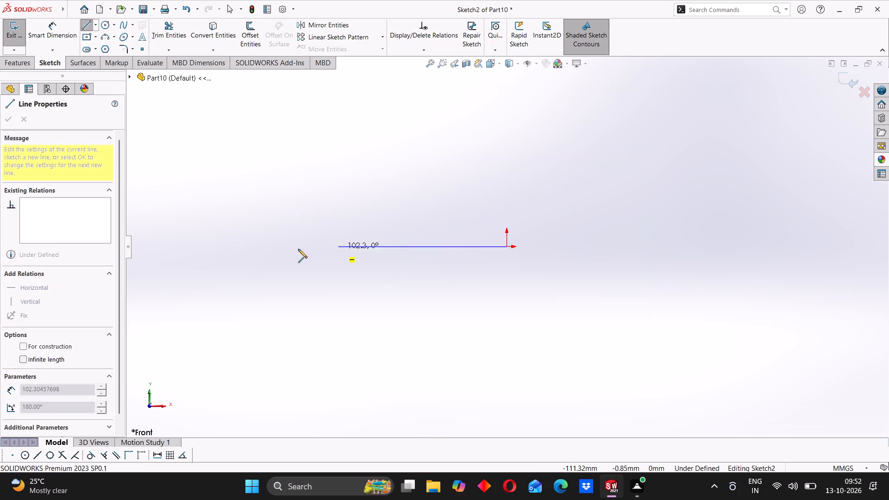
pyautogui.click(221, 248)
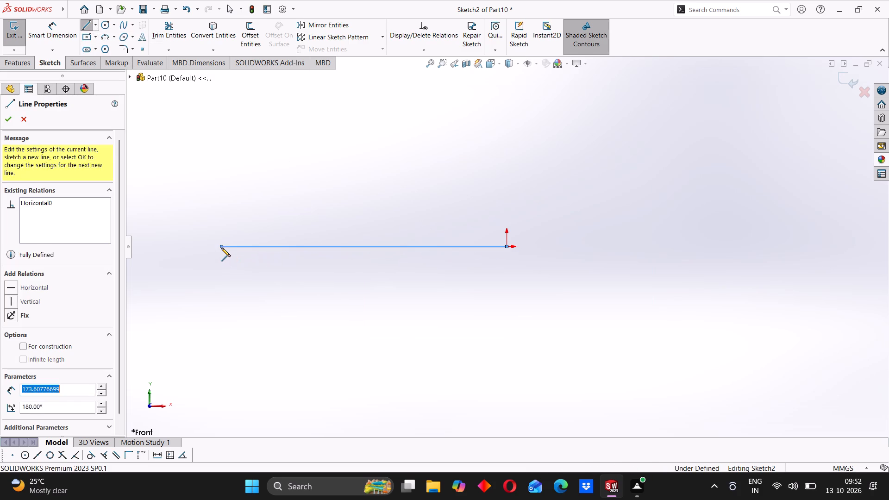
# Draw a stepped line chain from the origin: an about 20 mm riser, then three treads and three shorter risers ascending toward negative X.
pyautogui.rightClick(203, 172)
pyautogui.click(207, 174)
pyautogui.scroll(1, 307, 271)
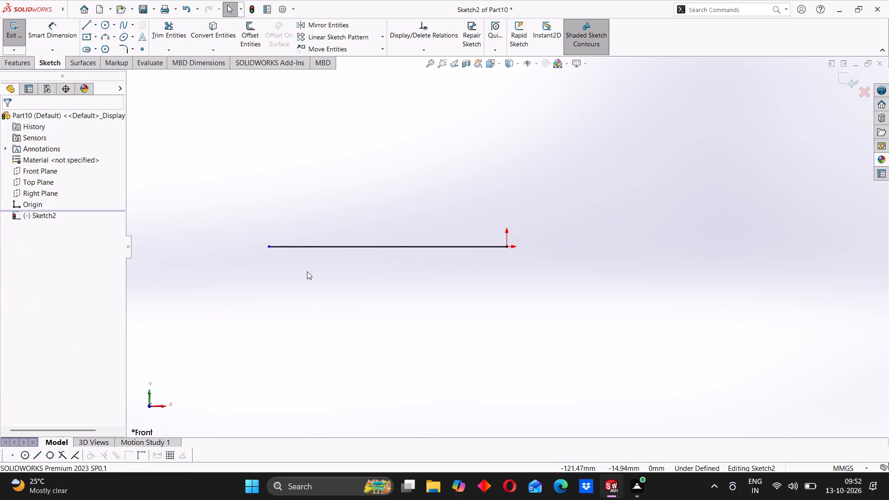
pyautogui.scroll(1, 307, 271)
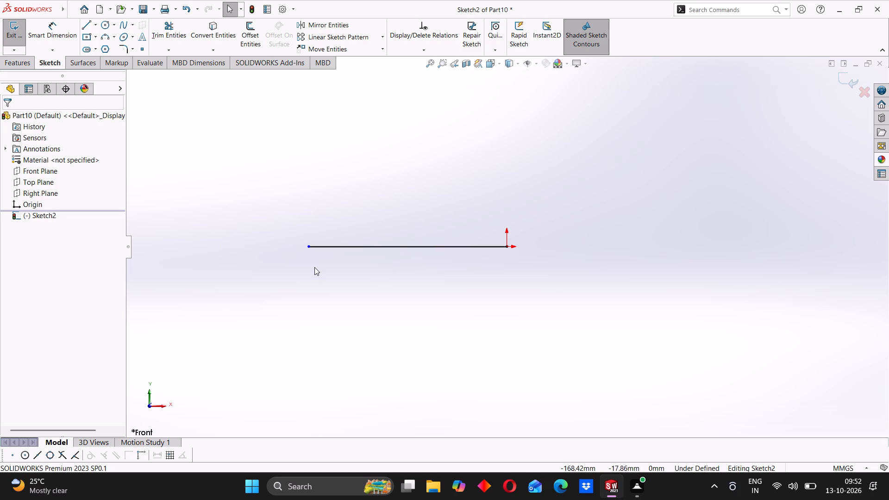
pyautogui.click(90, 25)
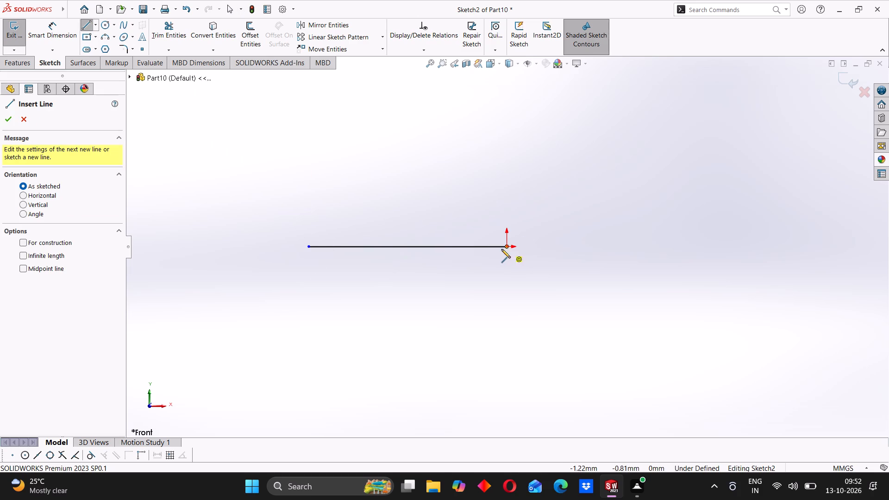
pyautogui.click(506, 246)
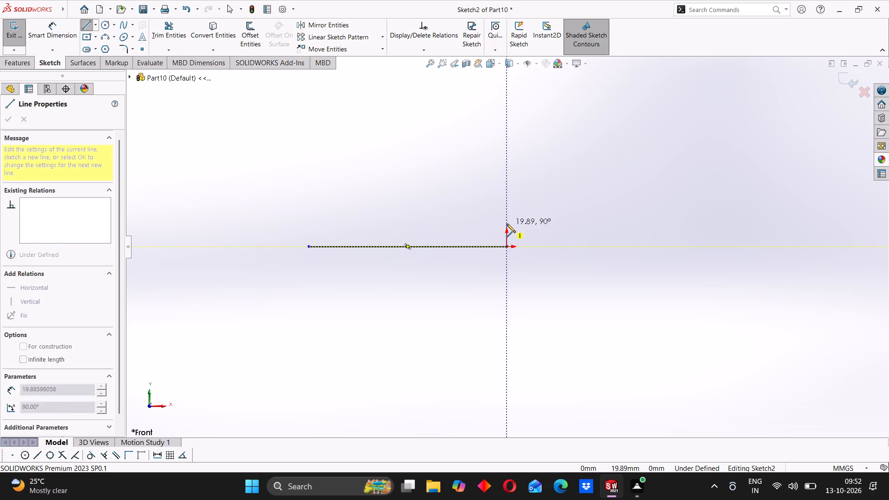
pyautogui.click(507, 225)
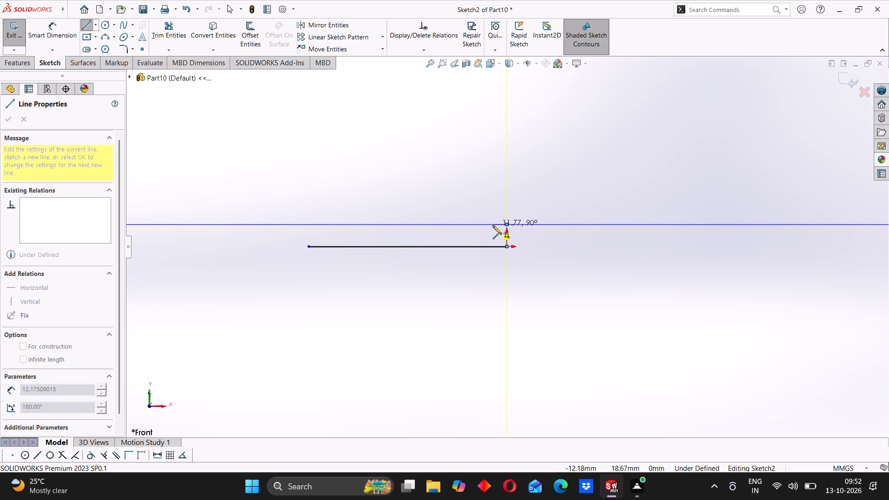
pyautogui.click(488, 227)
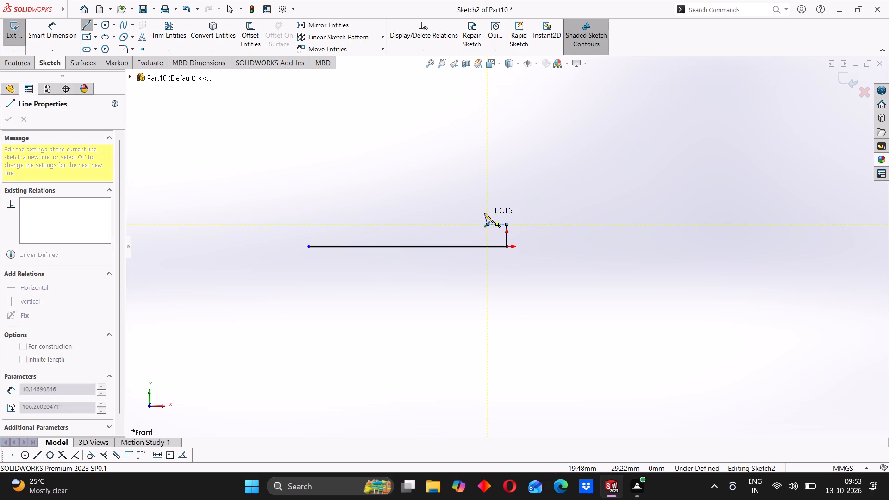
pyautogui.click(487, 210)
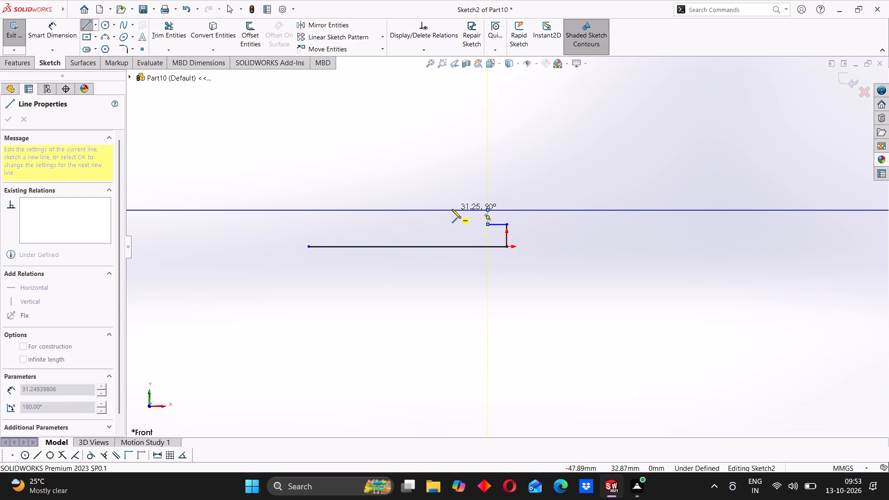
pyautogui.click(452, 209)
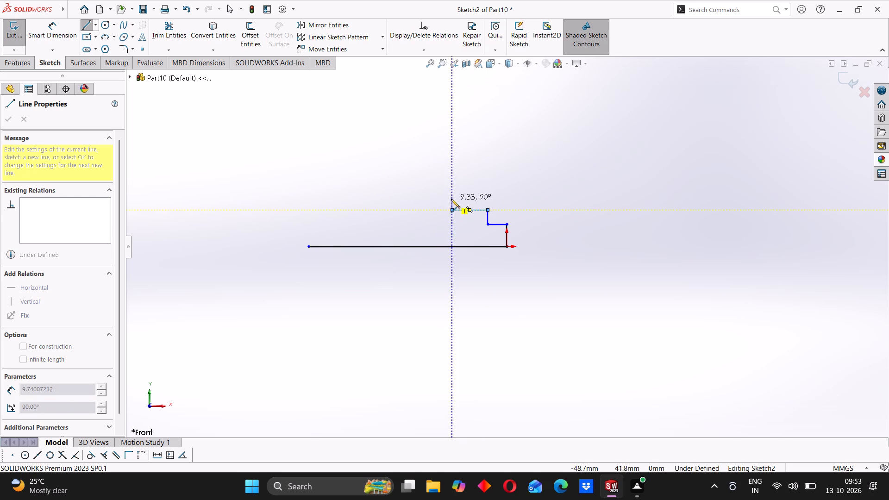
pyautogui.click(450, 197)
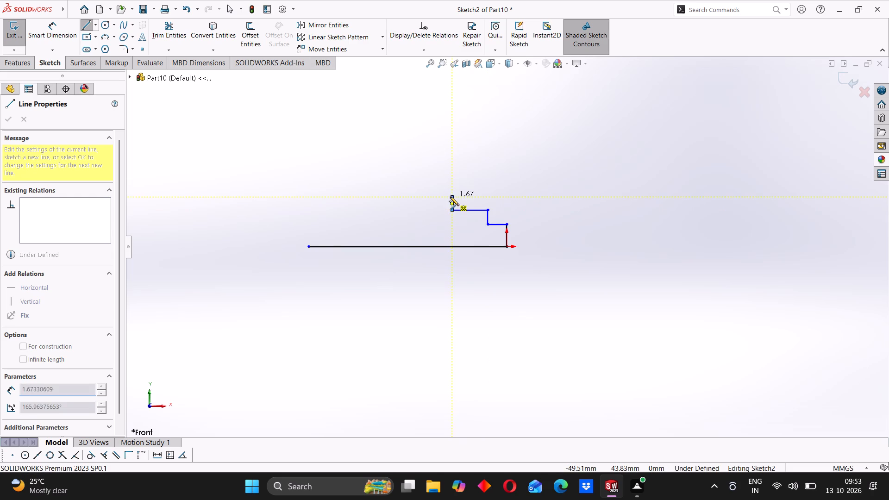
pyautogui.click(437, 197)
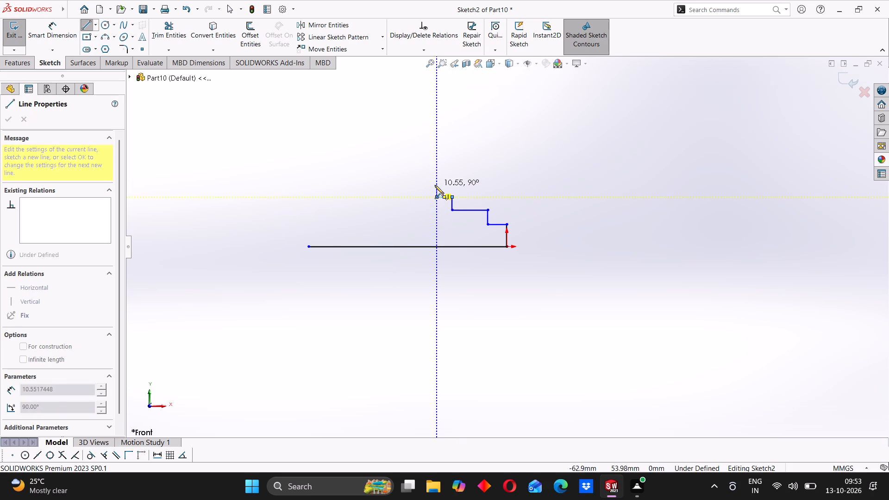
pyautogui.click(435, 185)
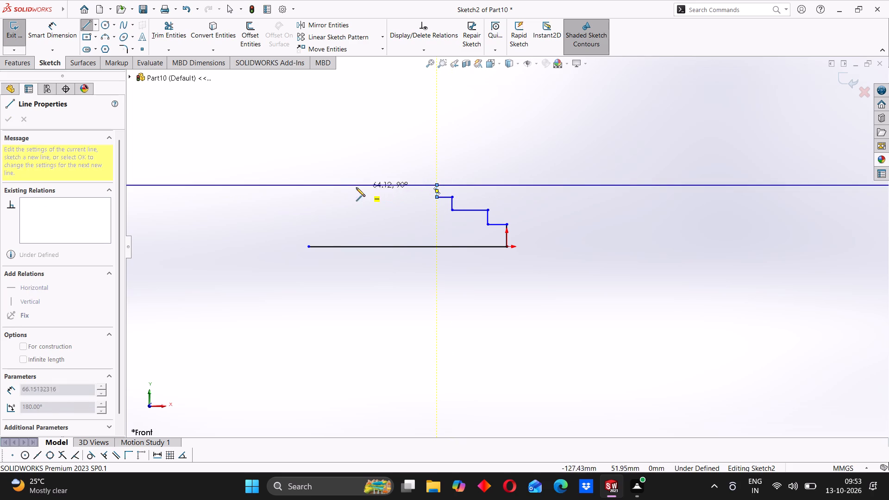
# Add a horizontal top edge about 97 mm long and a first step down, level with the uppermost tread on the origin side.
pyautogui.click(326, 187)
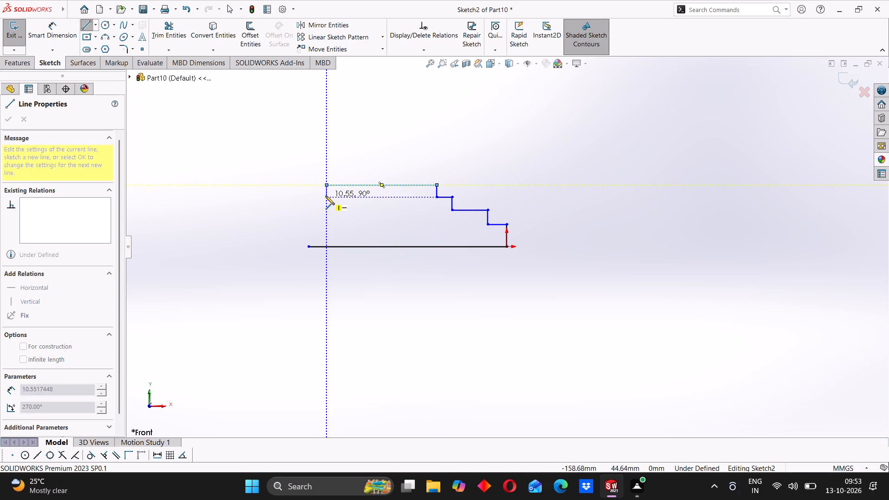
pyautogui.click(326, 196)
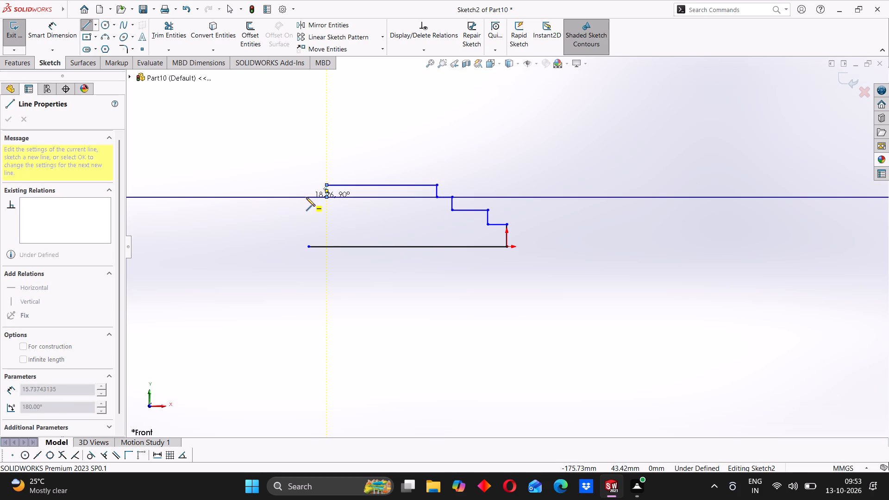
pyautogui.click(306, 197)
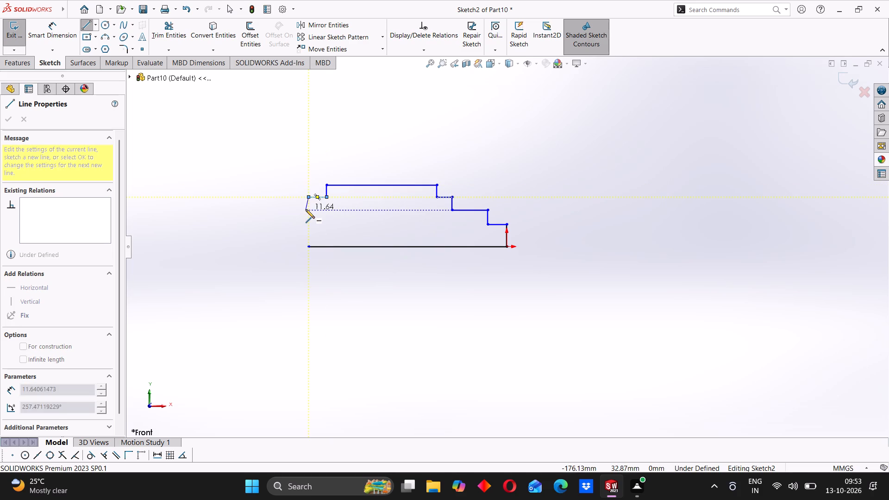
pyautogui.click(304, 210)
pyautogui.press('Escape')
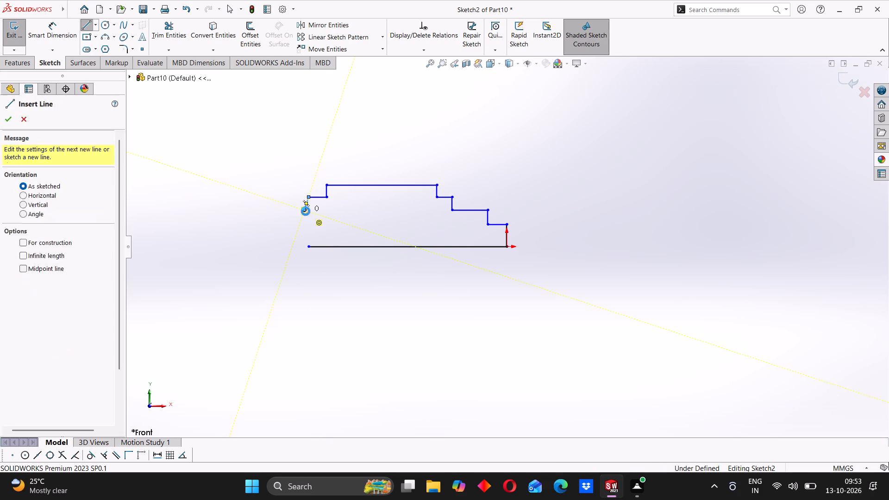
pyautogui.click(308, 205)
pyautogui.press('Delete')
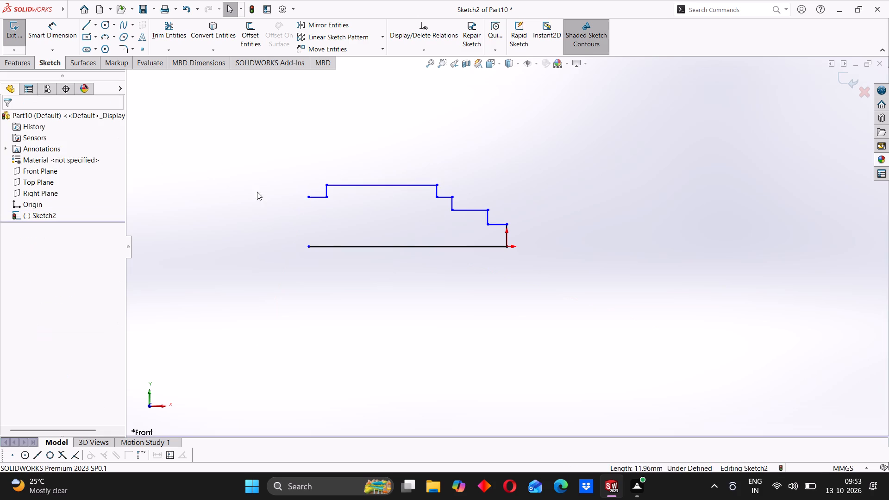
# Continue the descending side with two more steps, their treads about 25 mm and 27 mm long and level with the origin-side treads.
pyautogui.click(90, 24)
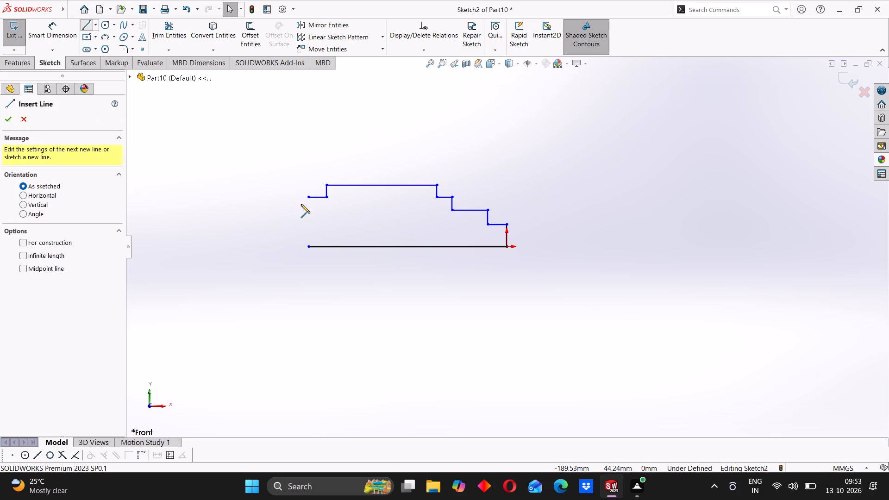
pyautogui.click(307, 197)
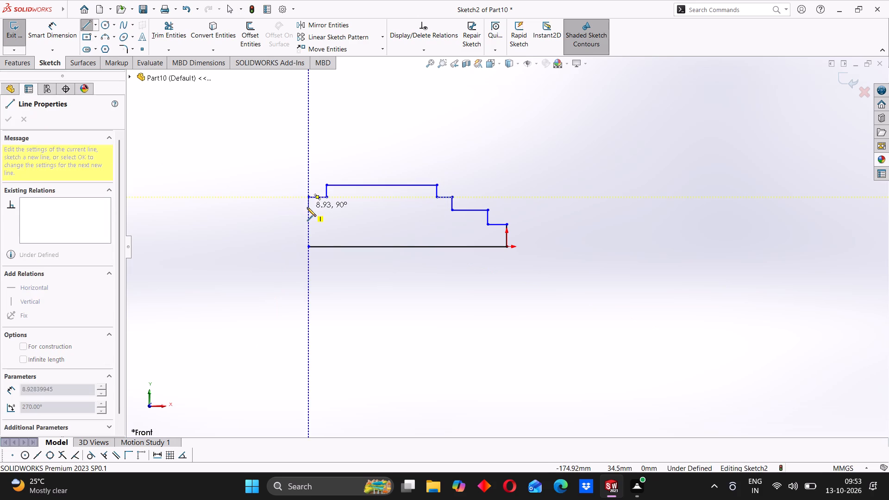
pyautogui.click(307, 210)
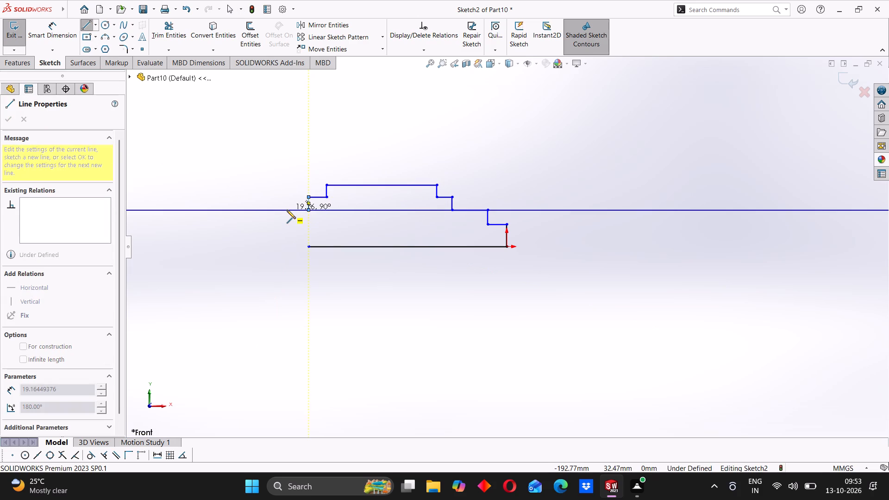
pyautogui.click(280, 209)
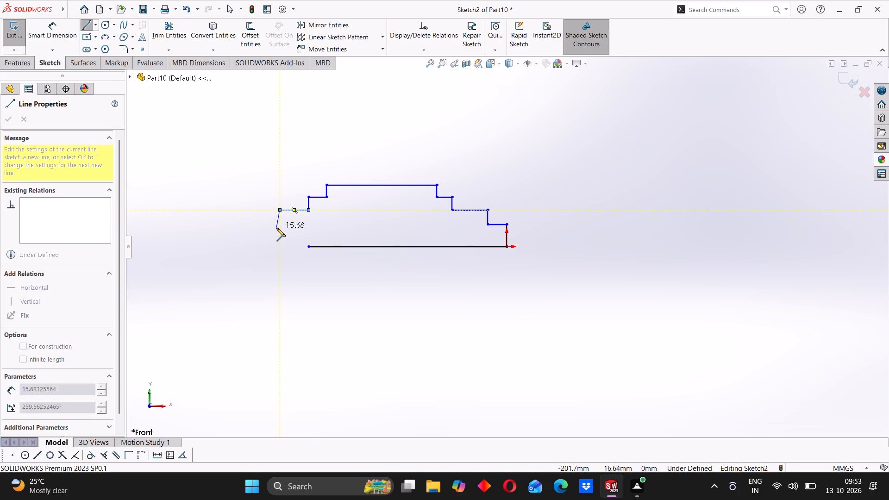
pyautogui.click(279, 224)
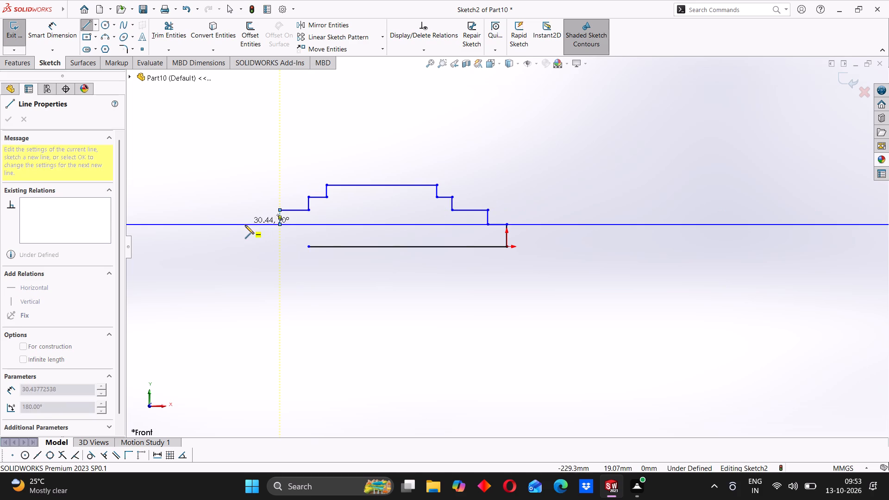
pyautogui.click(249, 225)
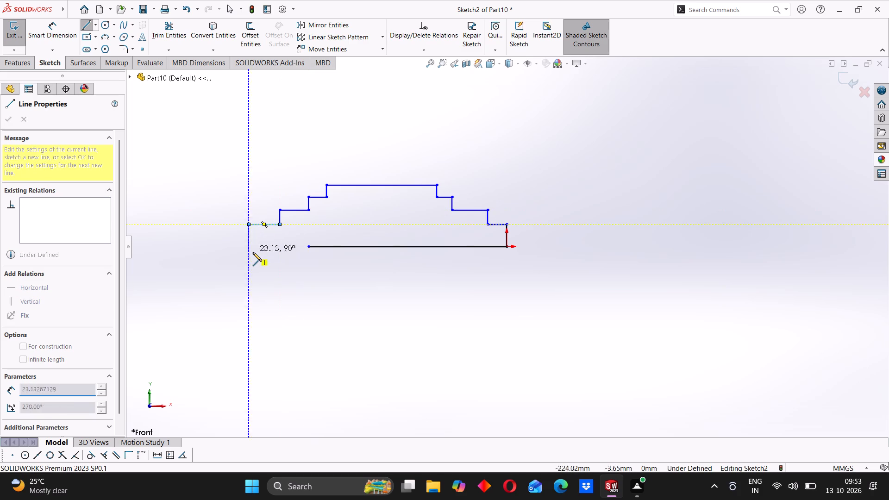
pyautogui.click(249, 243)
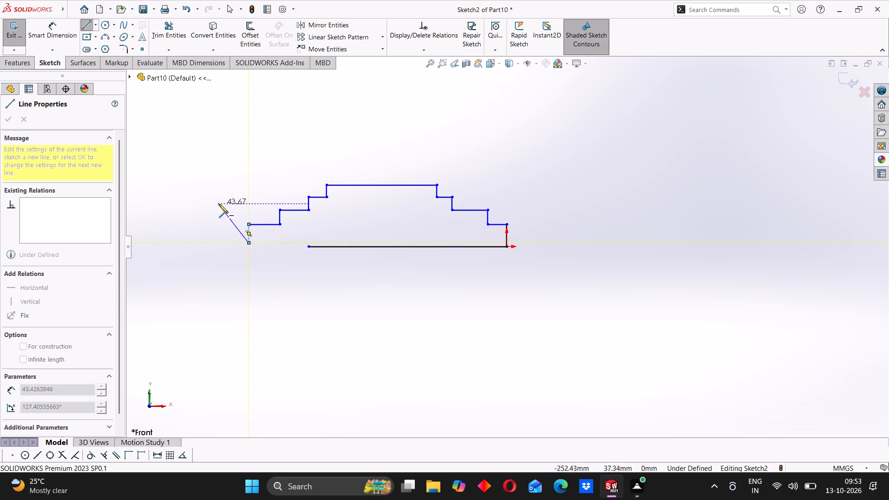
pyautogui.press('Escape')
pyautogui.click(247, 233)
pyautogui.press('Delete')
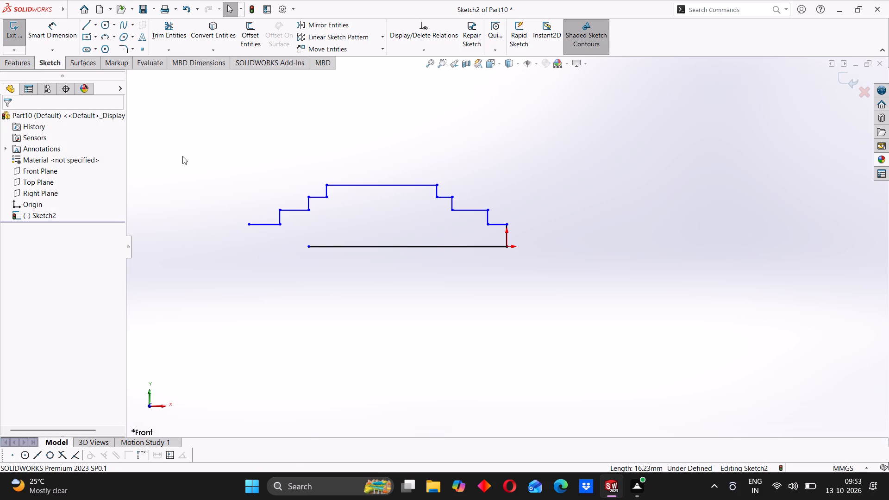
# Draw a vertical line from the open end of the lowest tread down to the level of the base line.
pyautogui.click(81, 26)
pyautogui.click(250, 225)
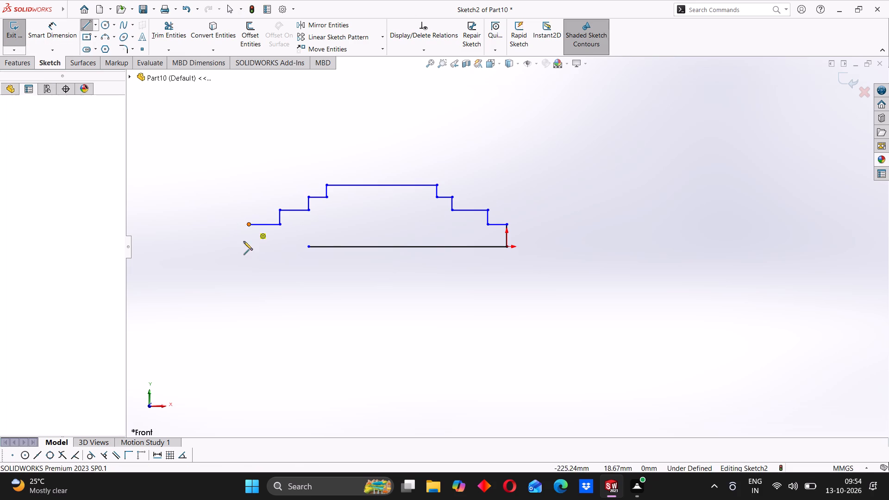
pyautogui.click(248, 248)
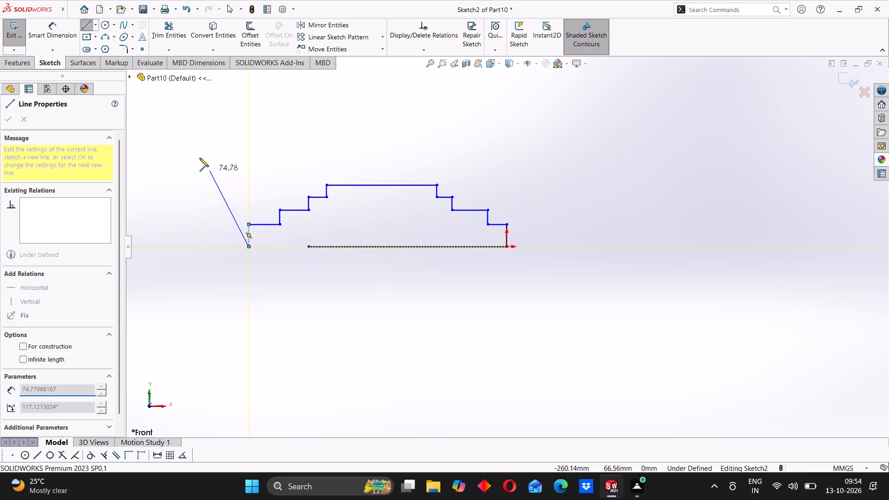
pyautogui.rightClick(195, 156)
pyautogui.click(208, 159)
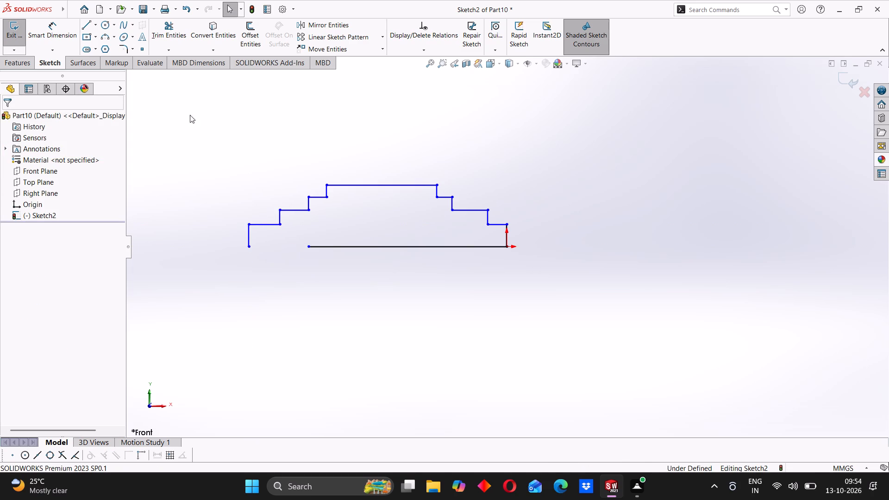
# Extend the base line to the far vertical edge with Extend Entities to close the stepped profile.
pyautogui.click(170, 51)
pyautogui.click(179, 77)
pyautogui.click(325, 246)
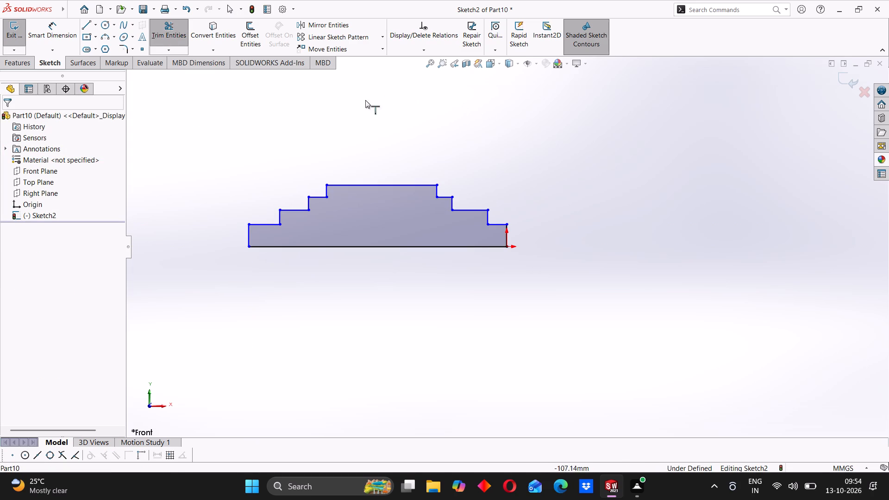
pyautogui.click(173, 42)
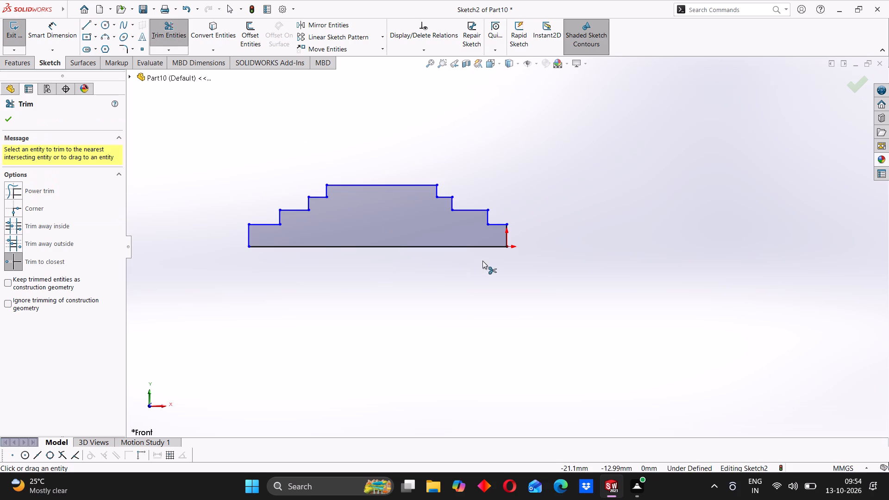
pyautogui.scroll(2, 482, 261)
pyautogui.click(160, 31)
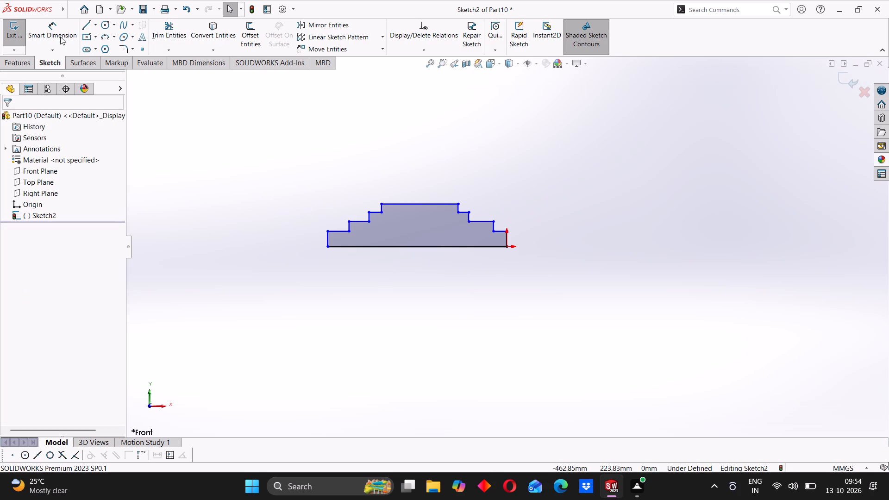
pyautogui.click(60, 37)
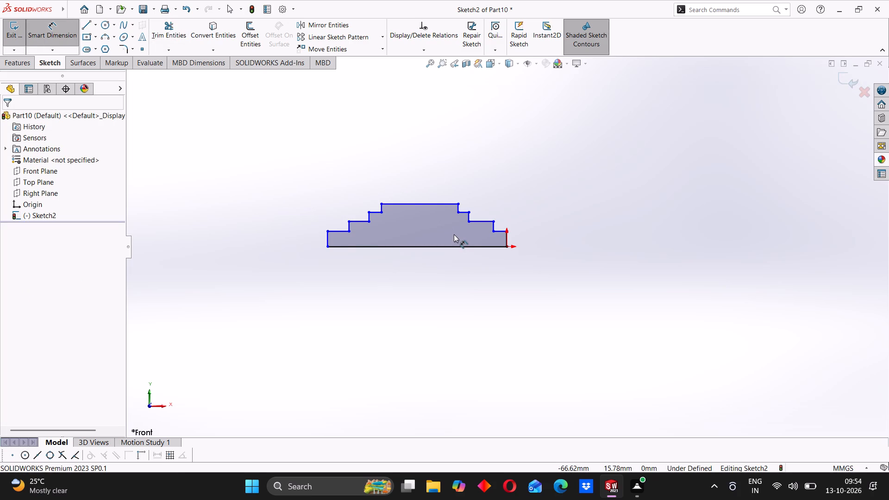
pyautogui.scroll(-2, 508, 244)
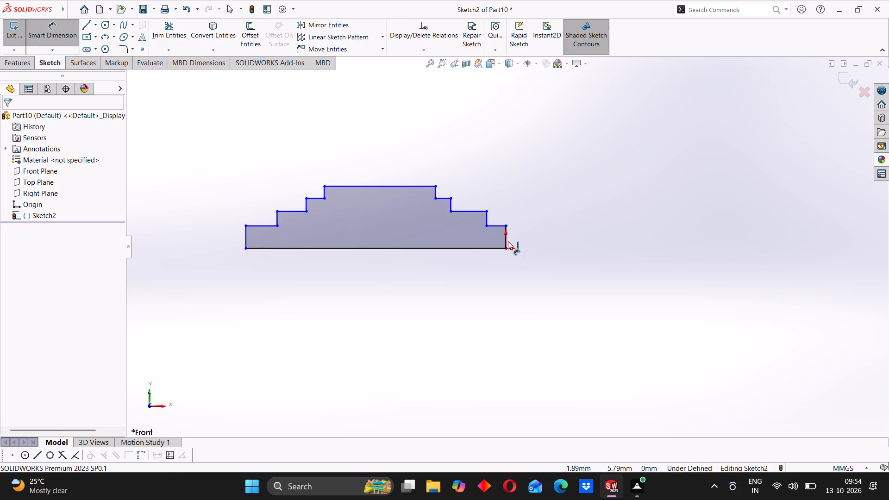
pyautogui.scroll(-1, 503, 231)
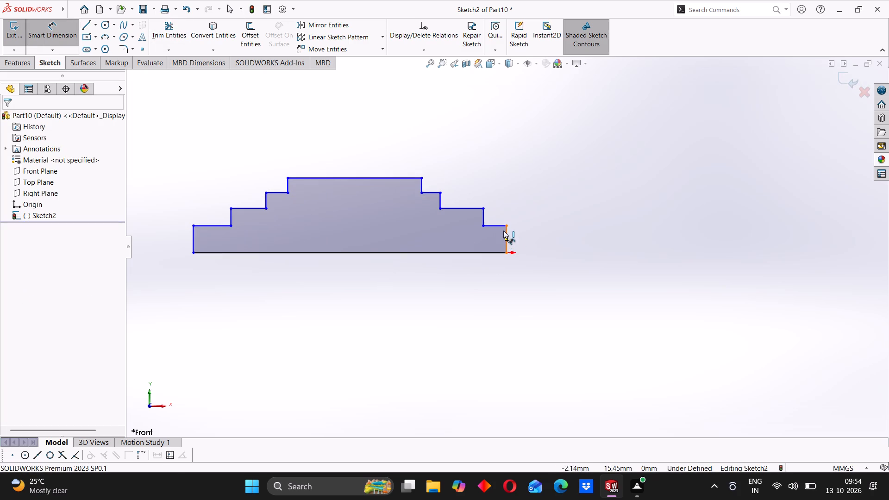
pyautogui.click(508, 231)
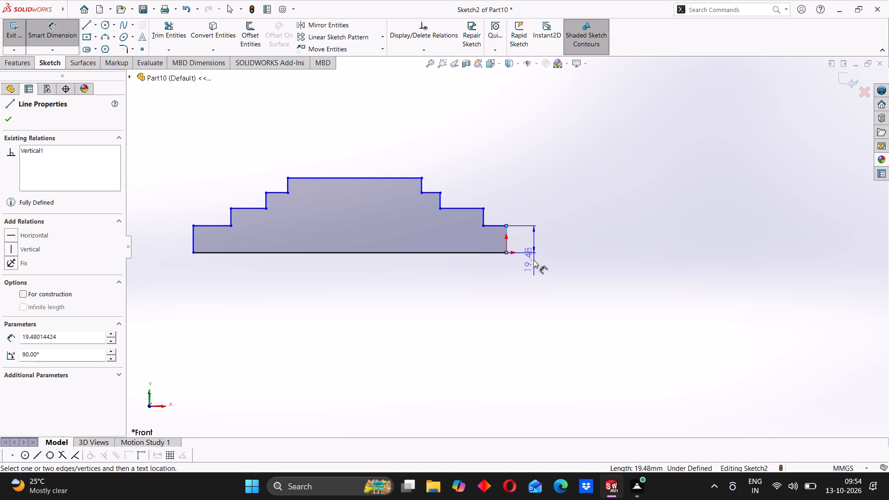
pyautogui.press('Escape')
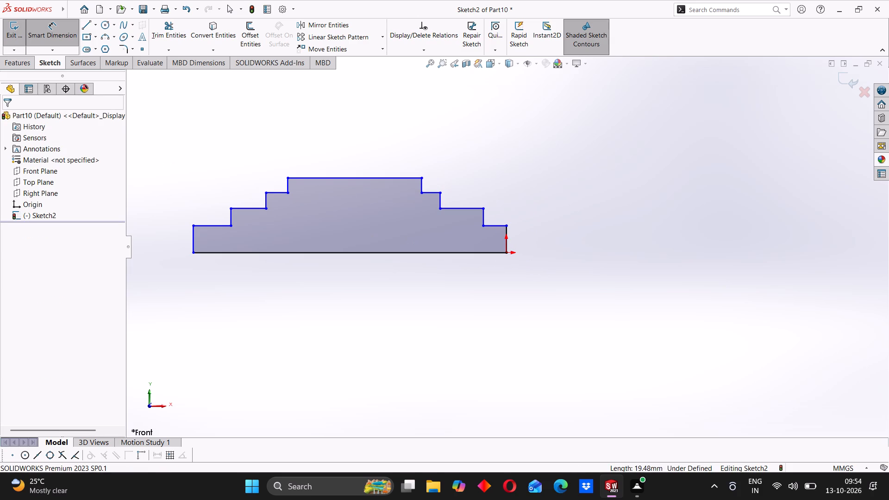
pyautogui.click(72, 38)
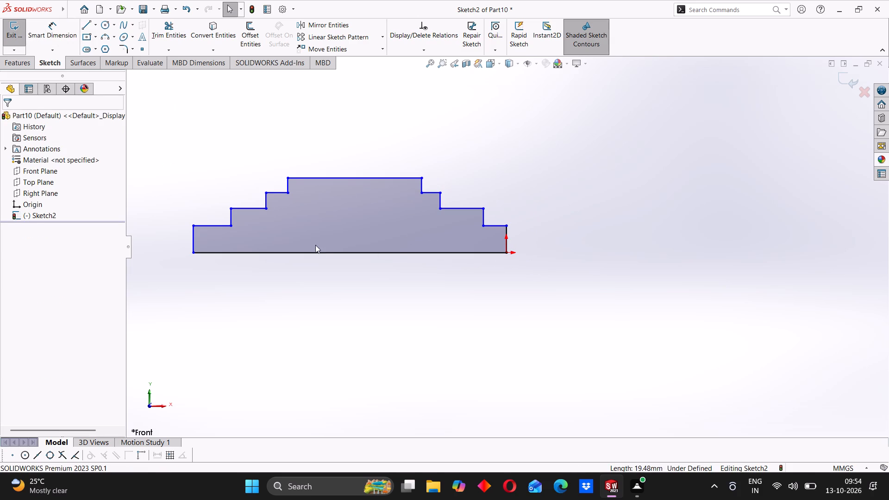
# Convert the profile's horizontal base line to a construction line.
pyautogui.click(326, 251)
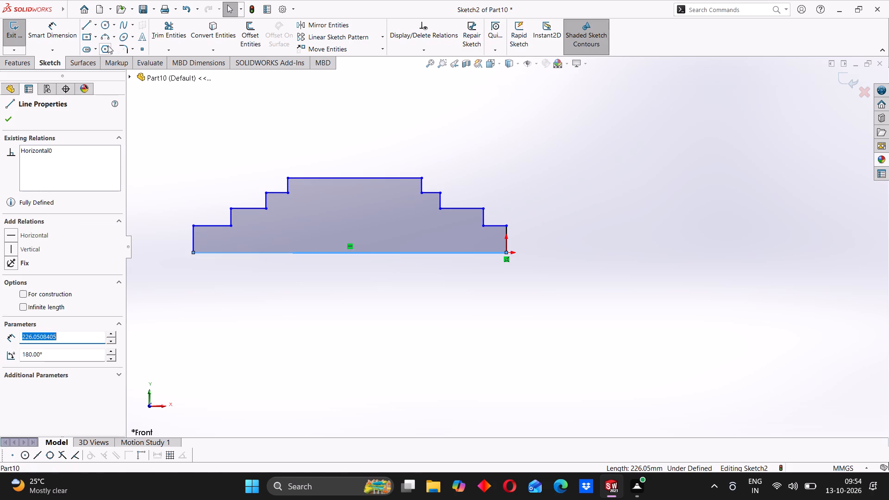
pyautogui.click(25, 296)
pyautogui.click(12, 123)
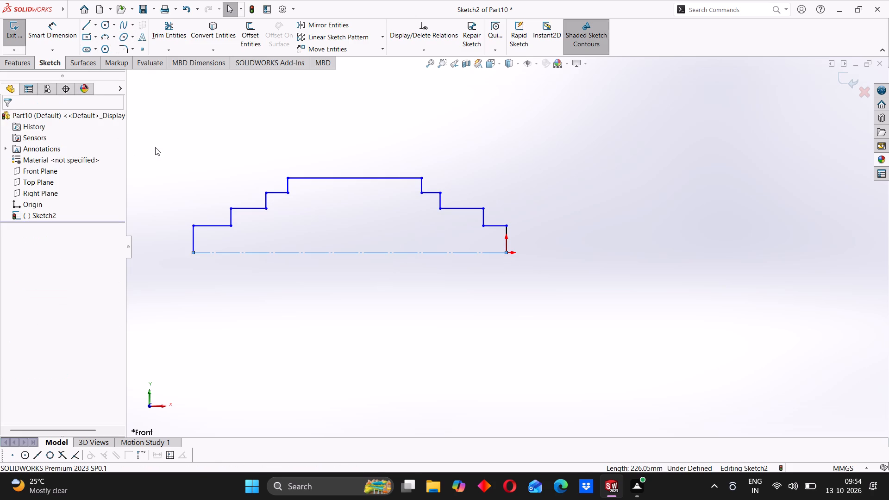
pyautogui.click(155, 147)
# Dimension the lowest origin-side tread about the construction base line as a 12 mm diameter.
pyautogui.click(51, 31)
pyautogui.click(470, 254)
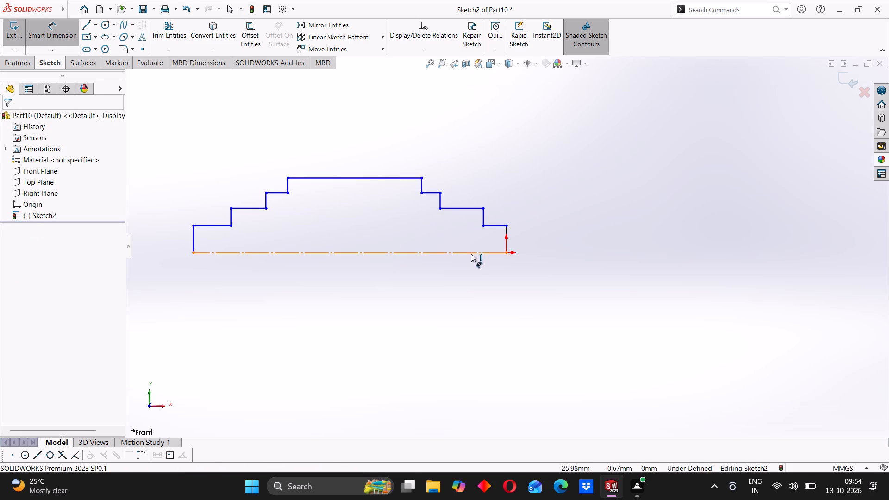
pyautogui.click(500, 227)
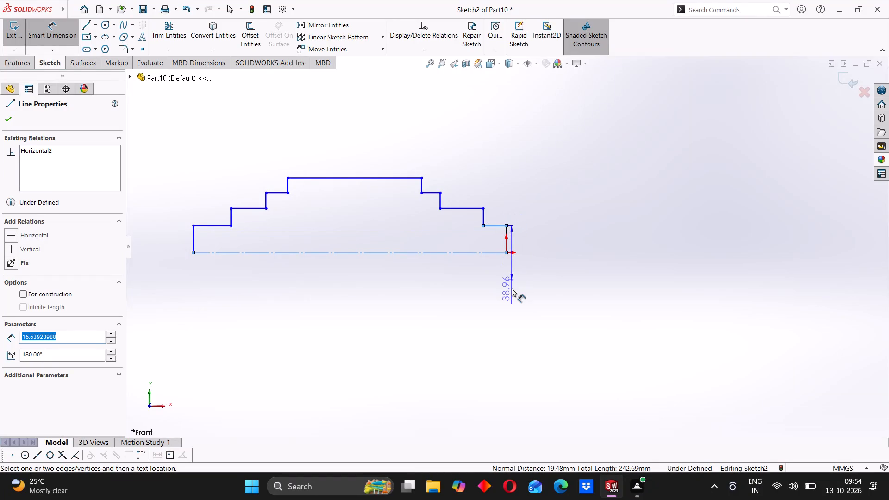
pyautogui.click(530, 294)
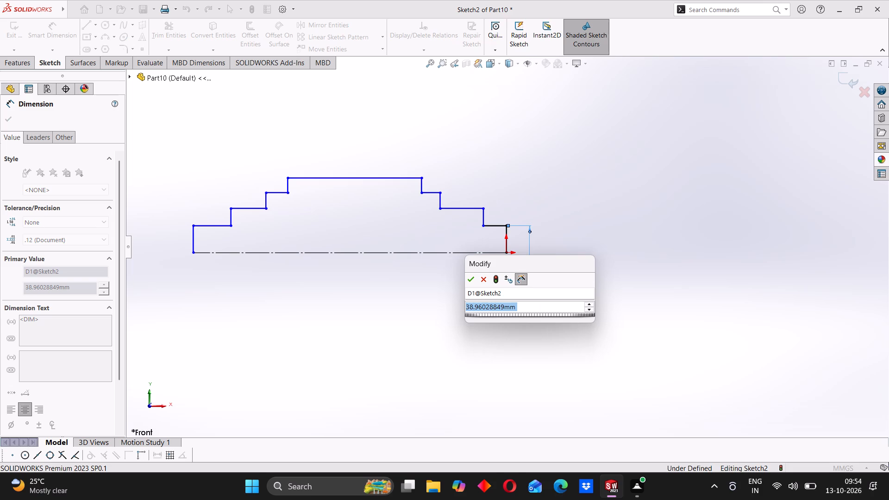
pyautogui.write('12')
pyautogui.press('Return')
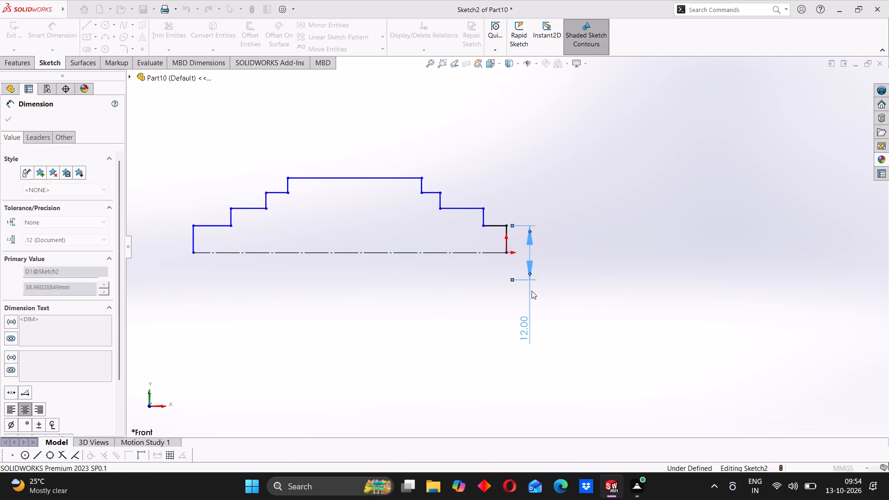
pyautogui.click(498, 292)
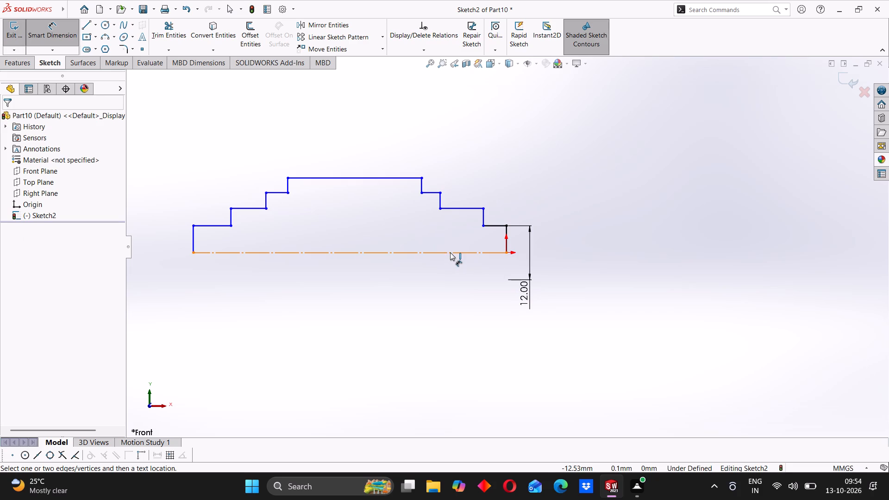
# Dimension the second origin-side tread about the construction base line as a 16 mm diameter.
pyautogui.click(450, 252)
pyautogui.click(458, 208)
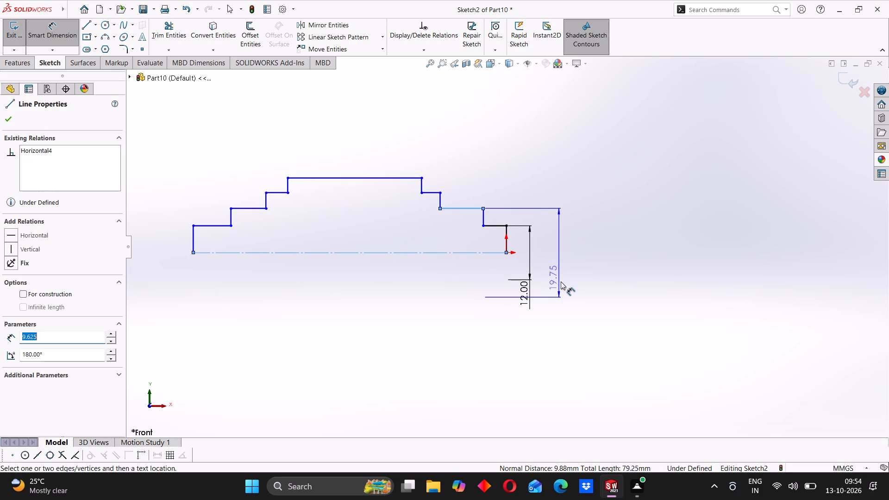
pyautogui.click(567, 283)
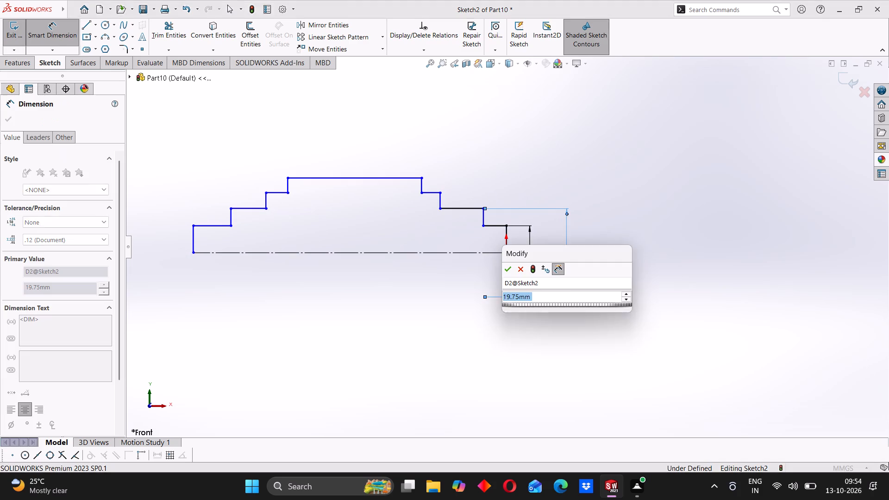
pyautogui.write('16')
pyautogui.press('Return')
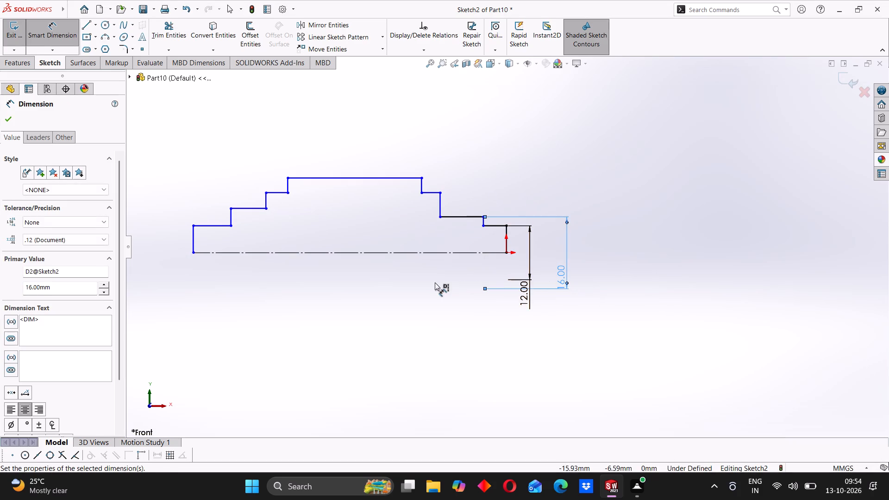
pyautogui.click(435, 282)
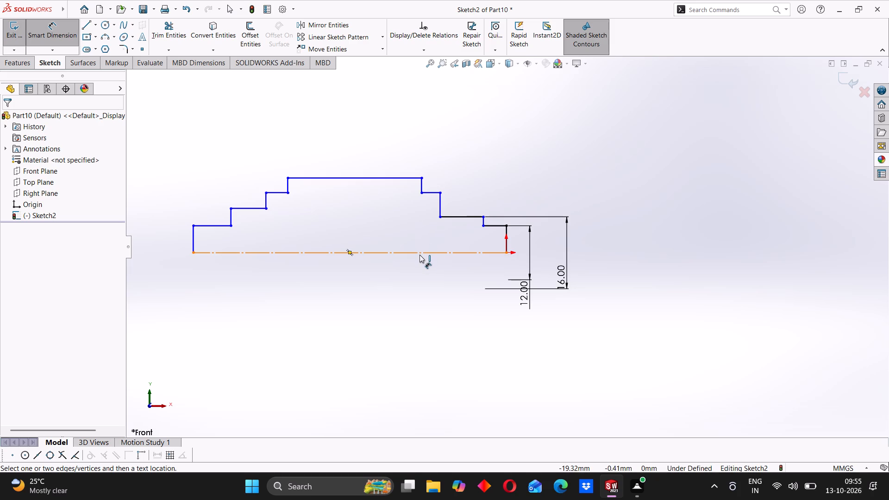
# Dimension the uppermost origin-side tread about the construction base line as a 46 mm diameter.
pyautogui.click(419, 255)
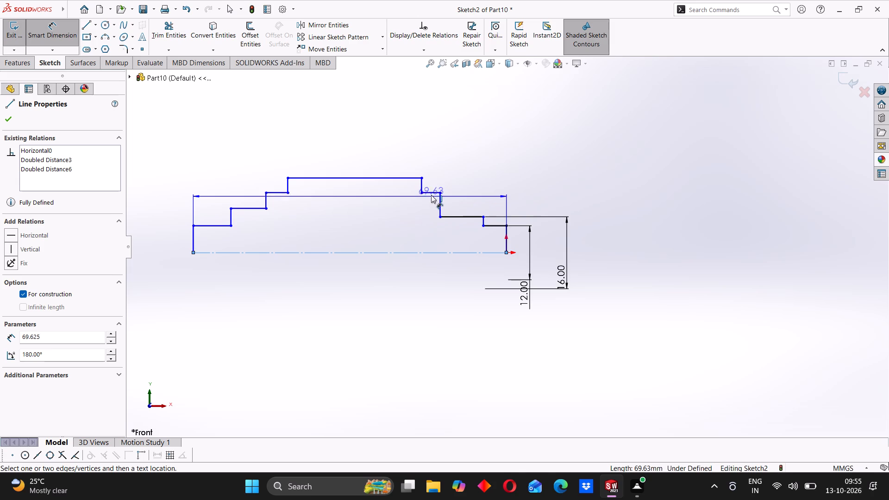
pyautogui.click(431, 194)
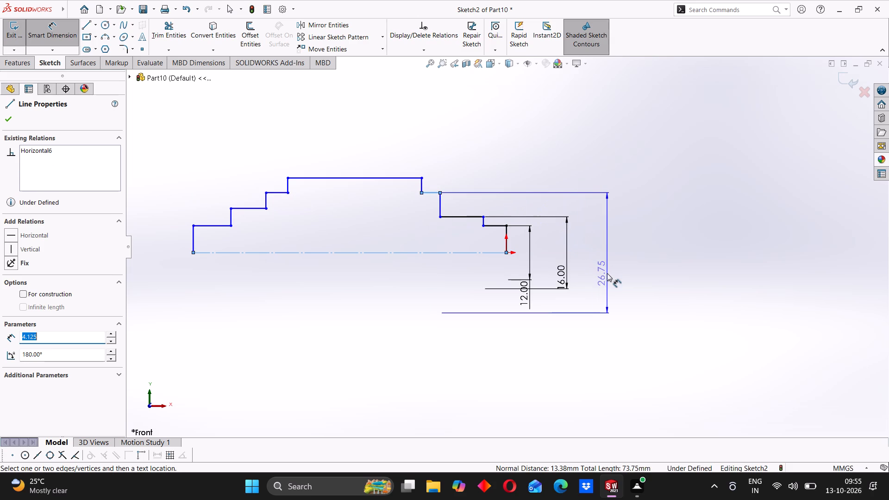
pyautogui.click(607, 273)
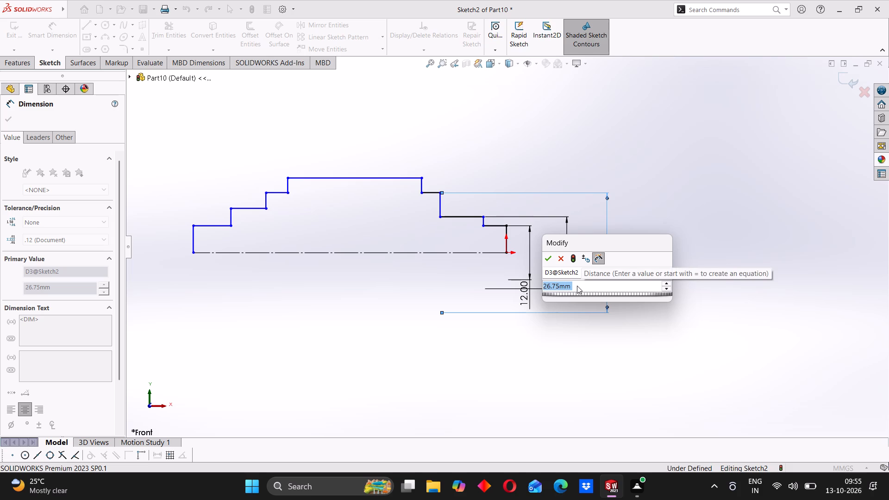
pyautogui.press('2')
pyautogui.press('BackSpace')
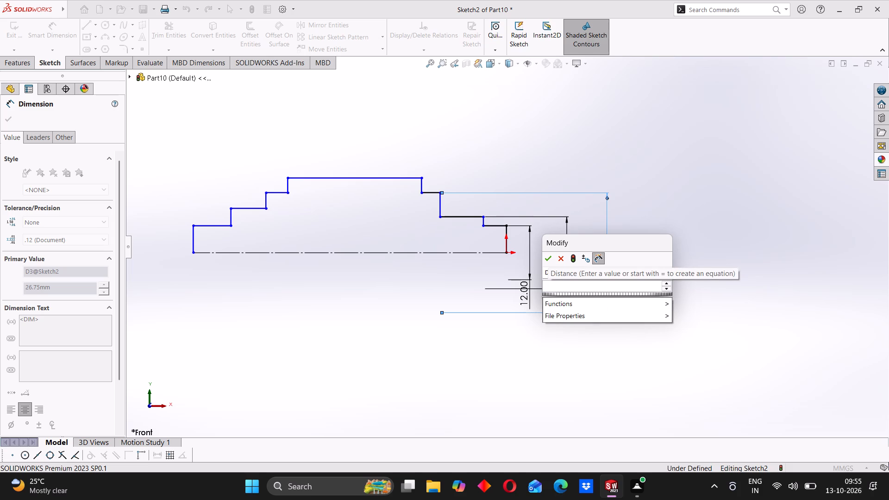
pyautogui.write('25')
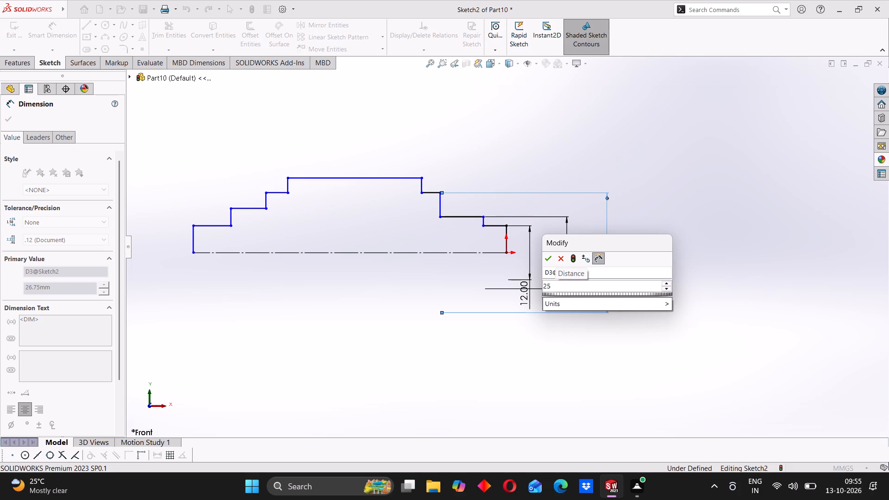
pyautogui.press('BackSpace')
pyautogui.press('BackSpace')
pyautogui.write('46')
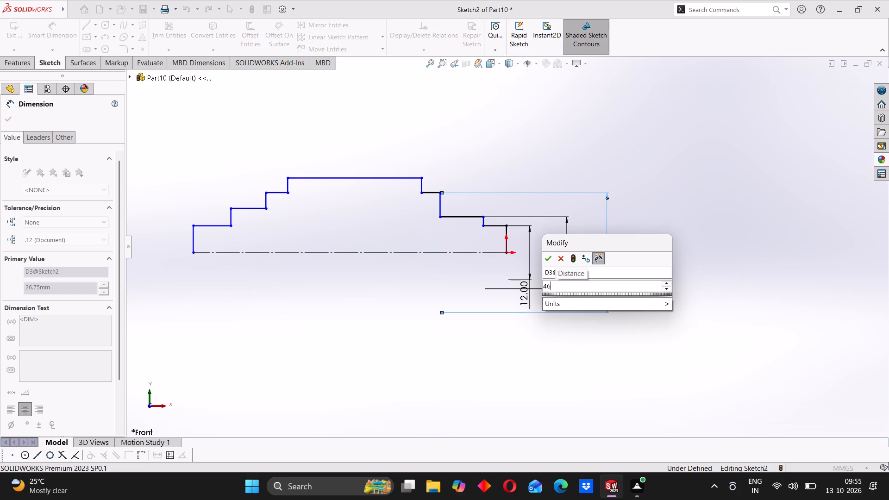
pyautogui.press('Return')
pyautogui.click(459, 308)
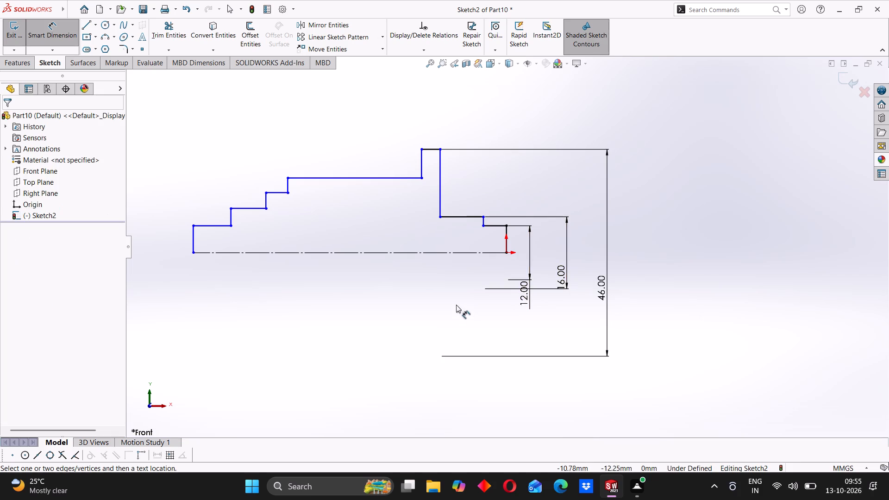
# Add a diameter dimension between the profile's top edge and the construction base line without entering a new value.
pyautogui.click(392, 178)
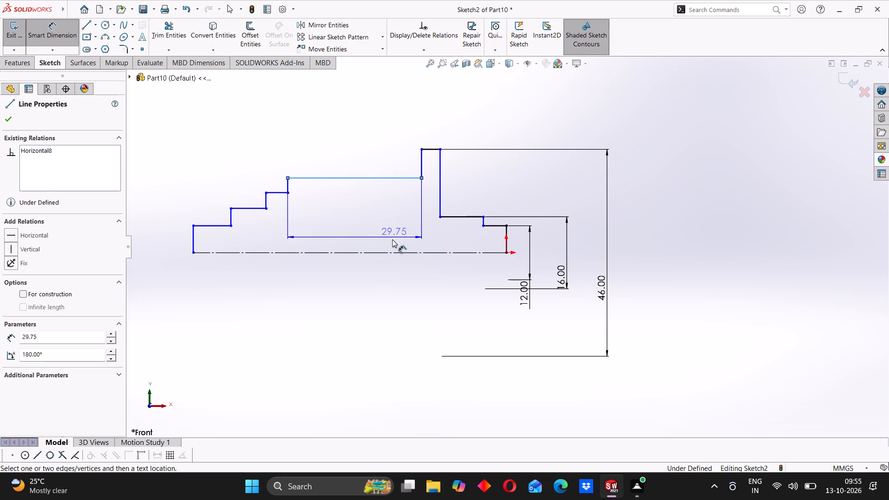
pyautogui.click(390, 251)
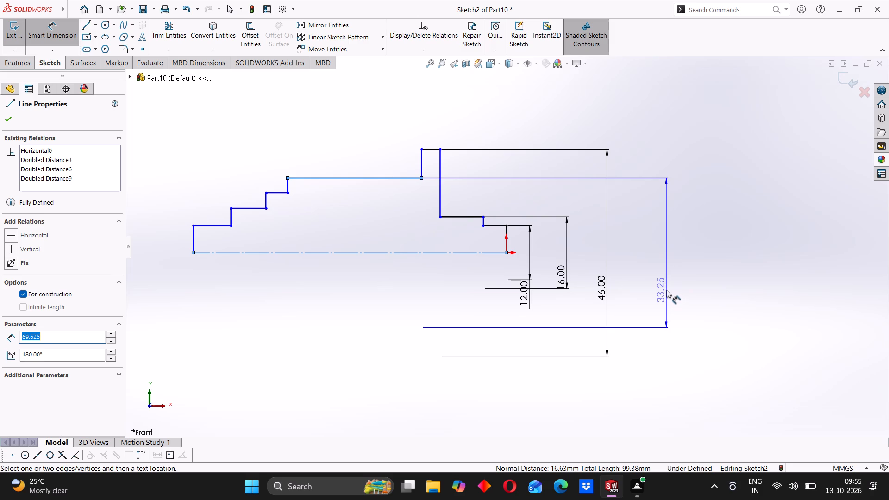
pyautogui.click(666, 290)
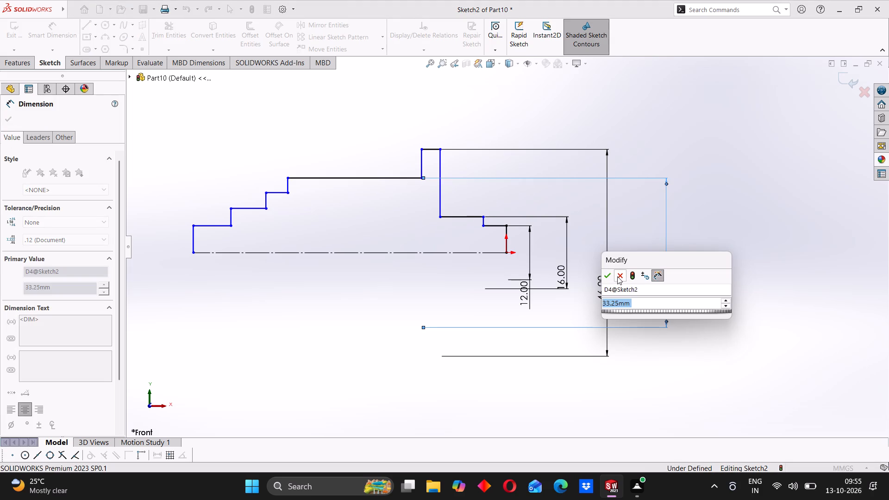
pyautogui.click(617, 276)
# Set the uppermost origin-side tread's diameter dimension to 22 mm.
pyautogui.doubleClick(599, 291)
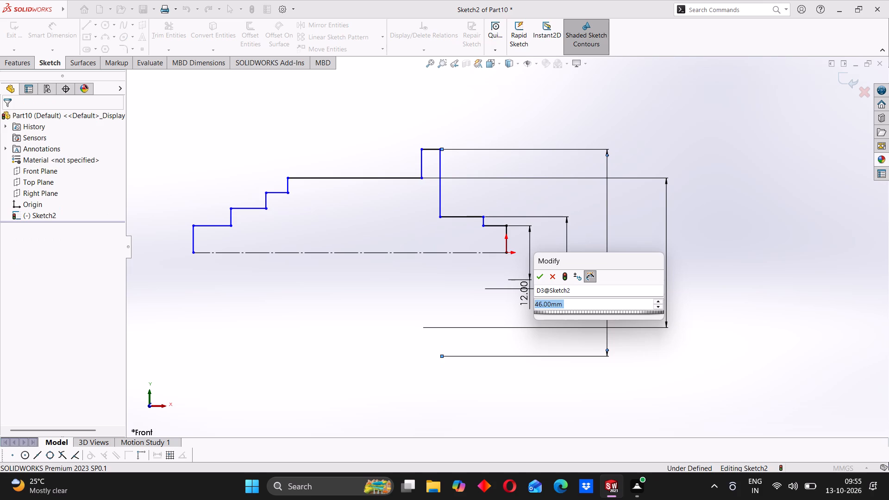
pyautogui.write('22')
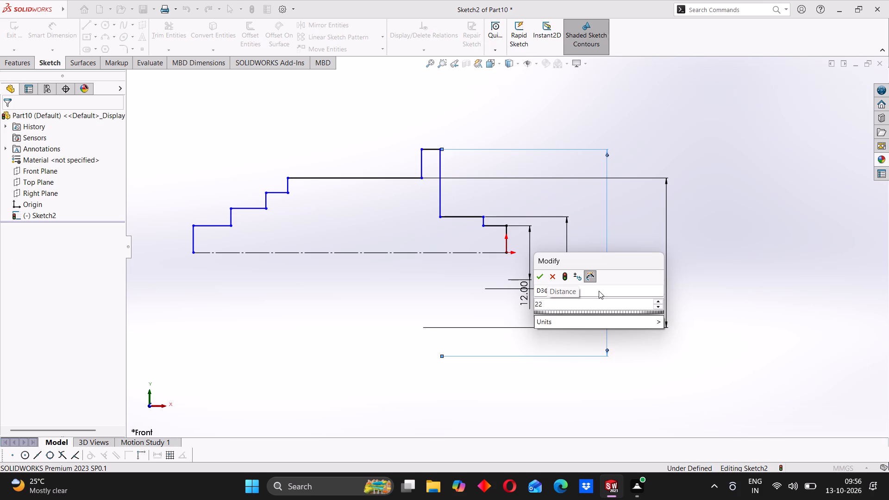
pyautogui.press('Return')
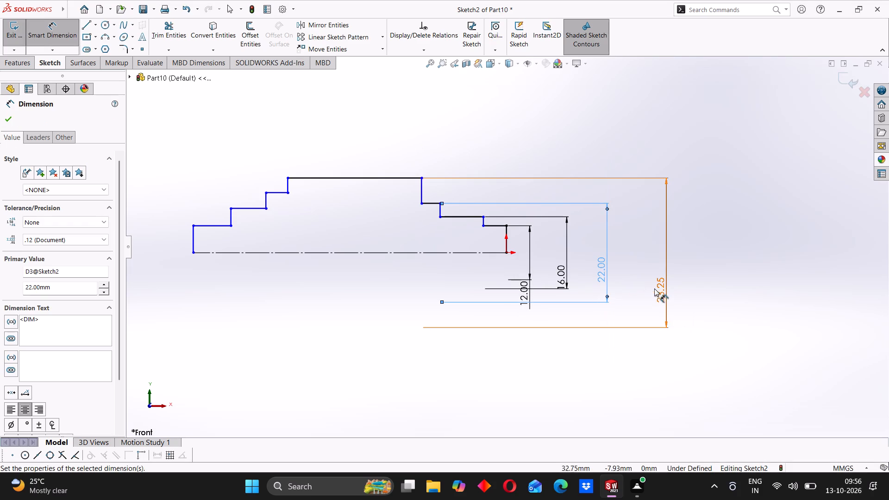
# Set the top edge's diameter dimension to 31 mm.
pyautogui.doubleClick(658, 290)
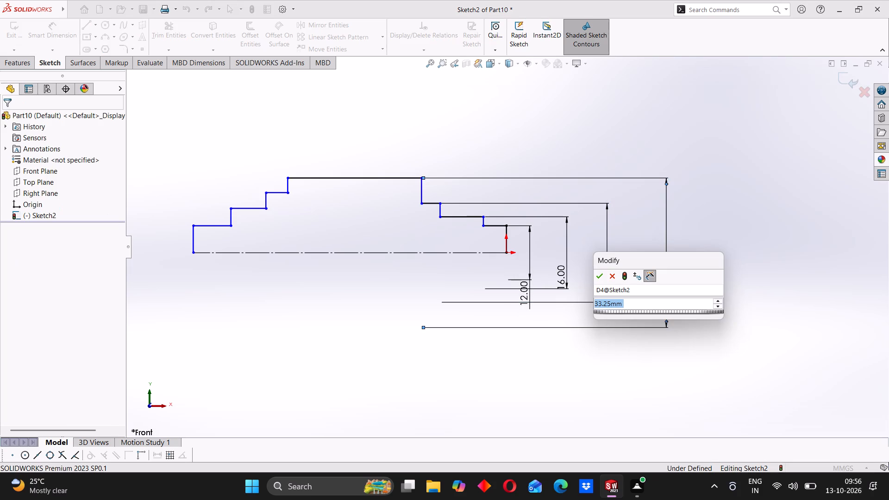
pyautogui.write('31')
pyautogui.press('Return')
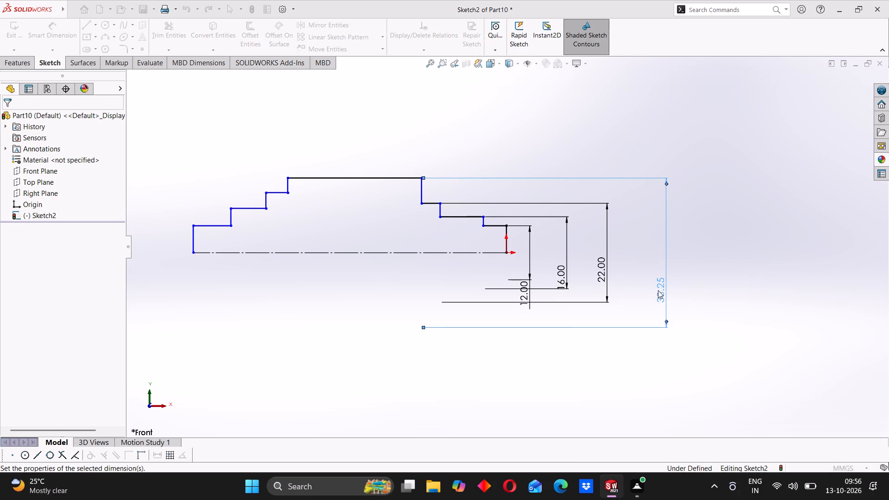
pyautogui.click(342, 314)
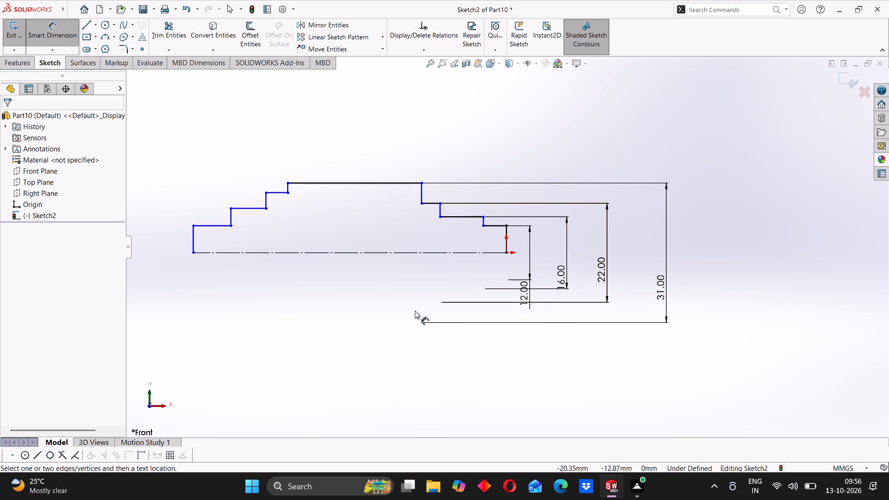
pyautogui.scroll(2, 339, 297)
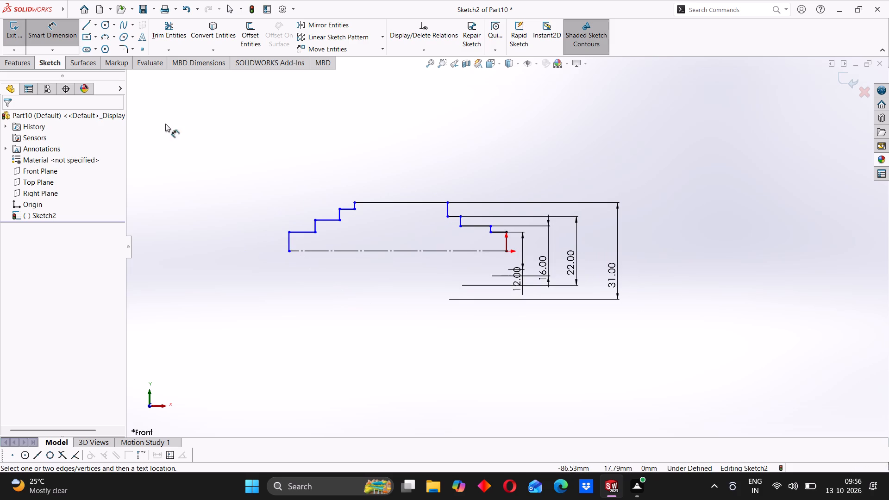
# Add an Equal relation between the stepped profile's two vertical end edges.
pyautogui.click(45, 26)
pyautogui.scroll(-2, 505, 241)
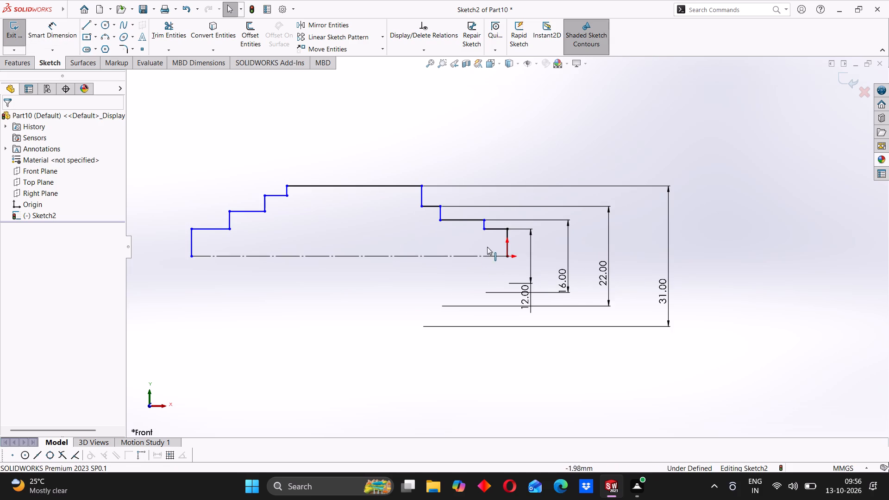
pyautogui.click(194, 241)
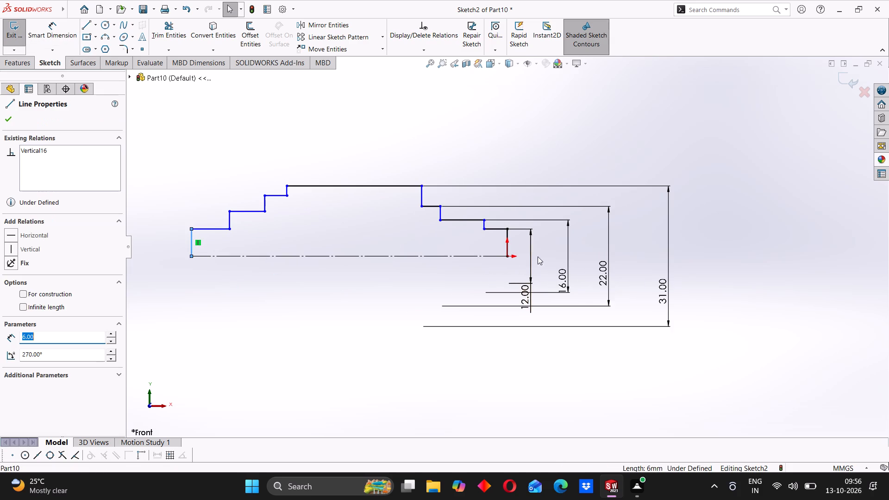
pyautogui.keyDown('ctrl'); pyautogui.click(509, 235); pyautogui.keyUp('ctrl')
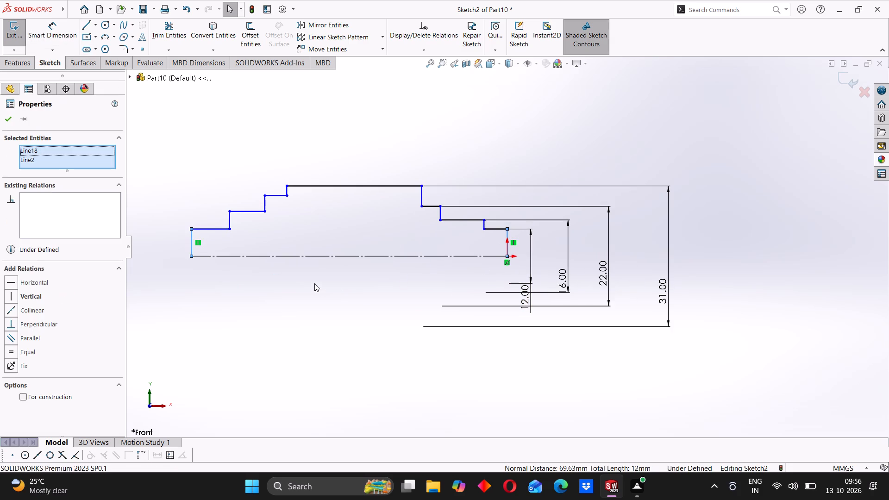
pyautogui.click(12, 353)
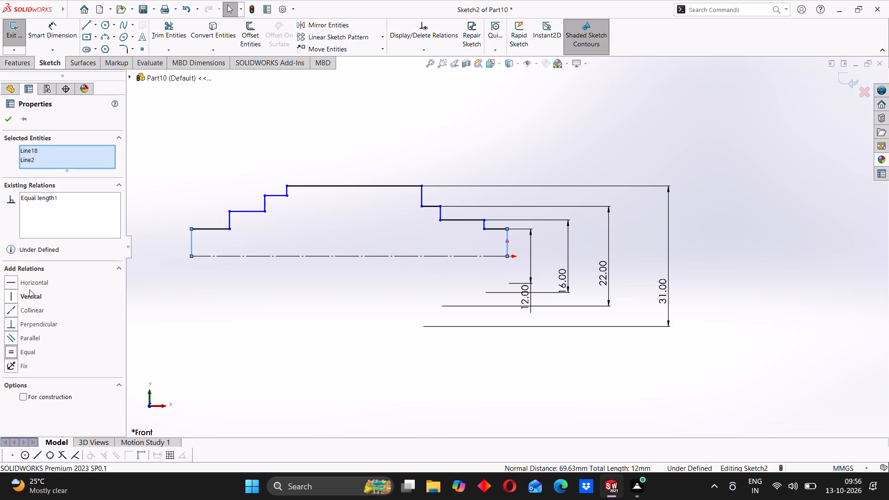
pyautogui.click(13, 121)
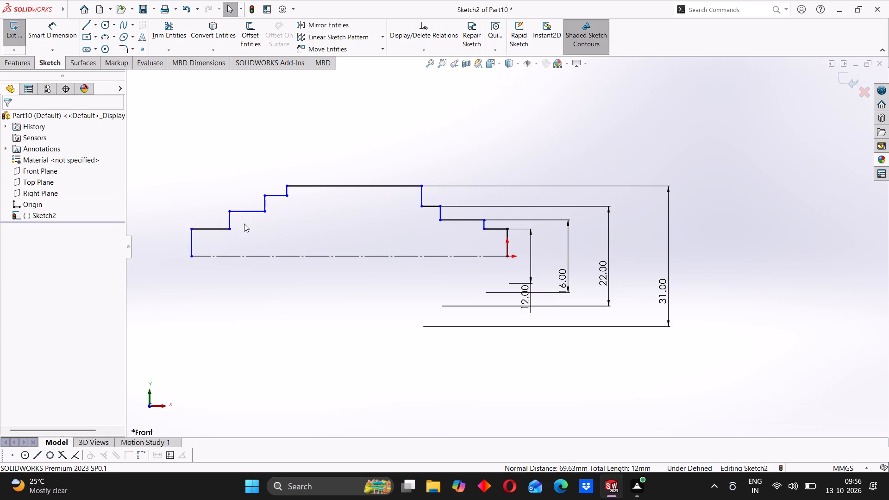
# Add an Equal relation between the lowest step risers on the two sides of the profile.
pyautogui.scroll(-1, 244, 224)
pyautogui.click(239, 215)
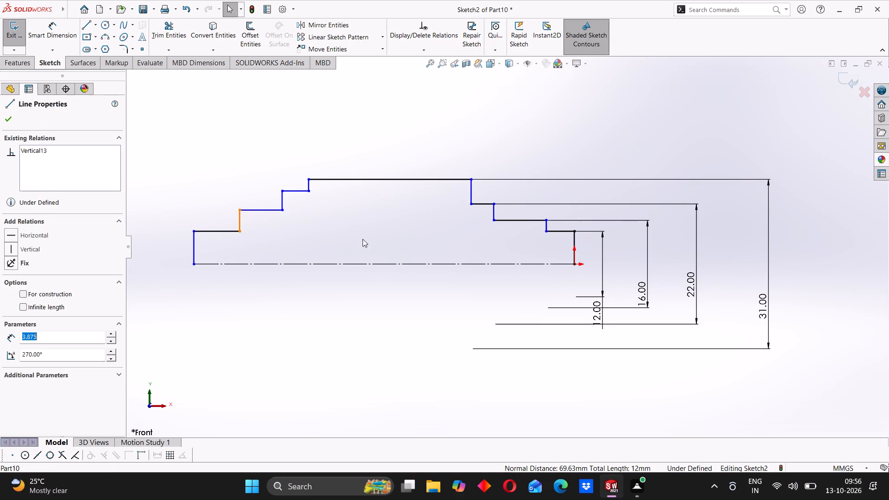
pyautogui.keyDown('ctrl'); pyautogui.click(547, 225); pyautogui.keyUp('ctrl')
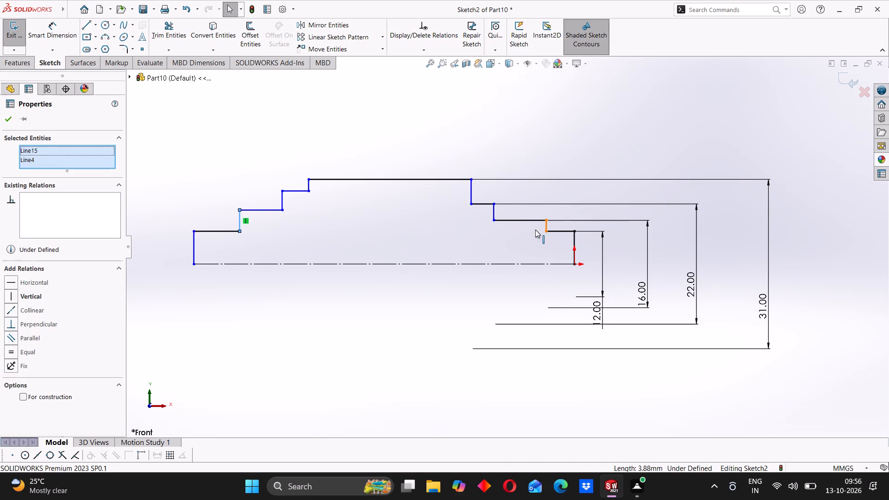
pyautogui.click(13, 353)
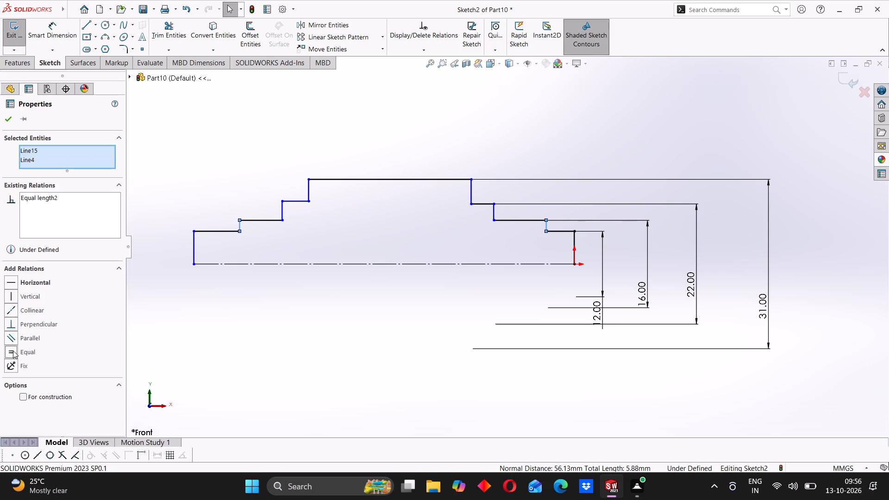
pyautogui.click(8, 121)
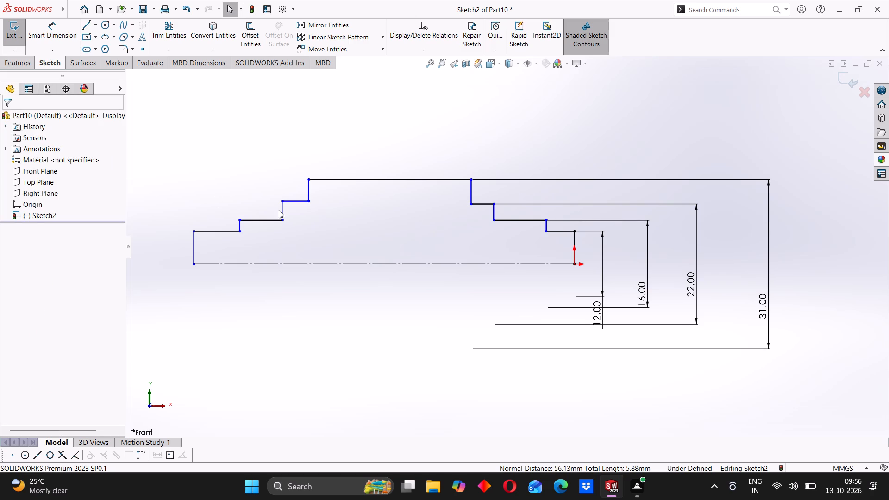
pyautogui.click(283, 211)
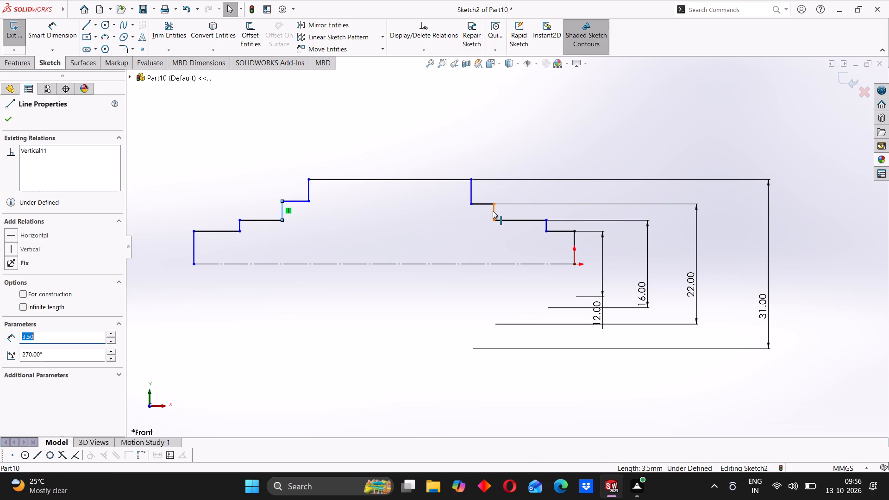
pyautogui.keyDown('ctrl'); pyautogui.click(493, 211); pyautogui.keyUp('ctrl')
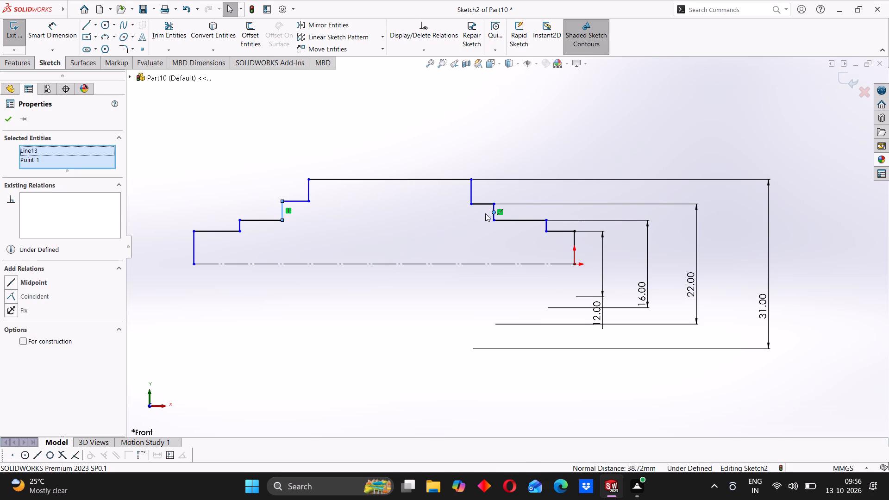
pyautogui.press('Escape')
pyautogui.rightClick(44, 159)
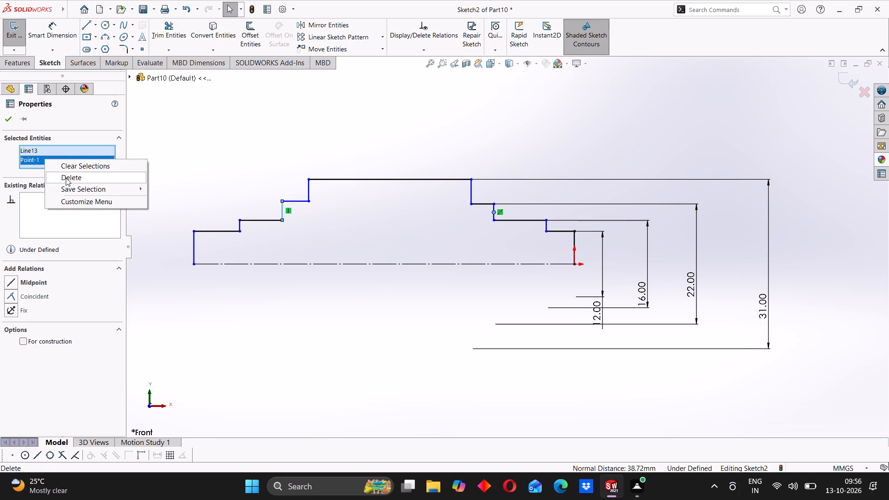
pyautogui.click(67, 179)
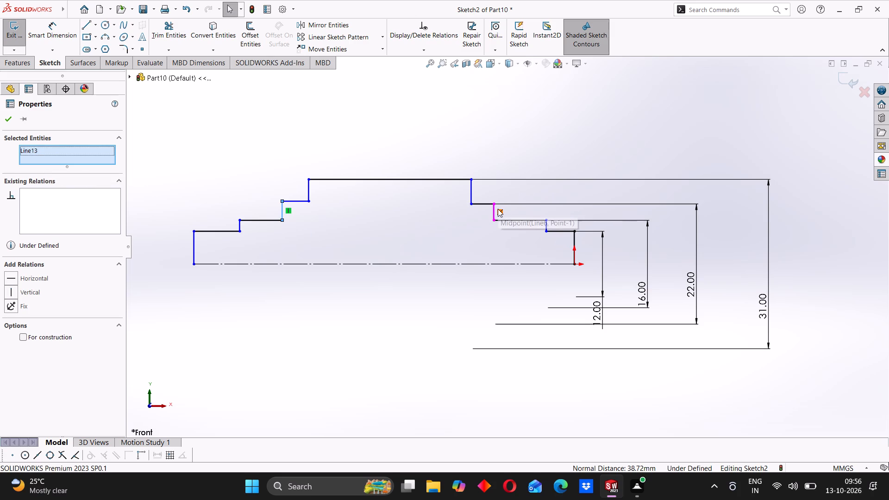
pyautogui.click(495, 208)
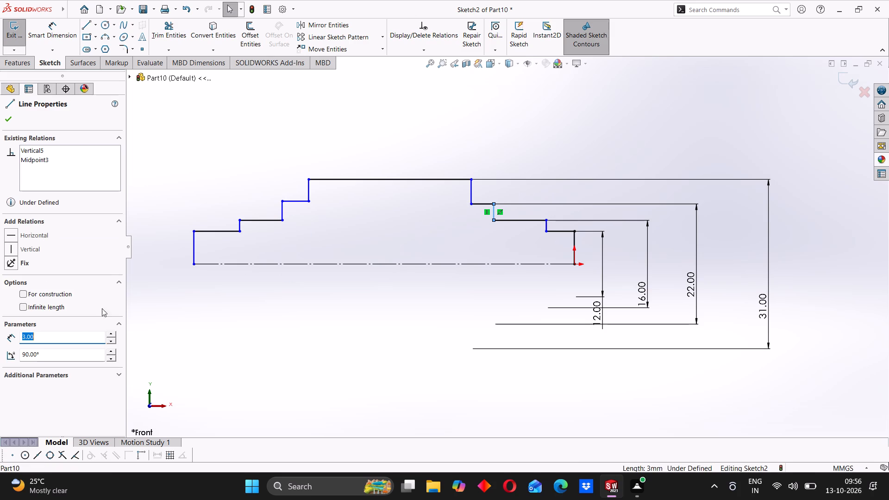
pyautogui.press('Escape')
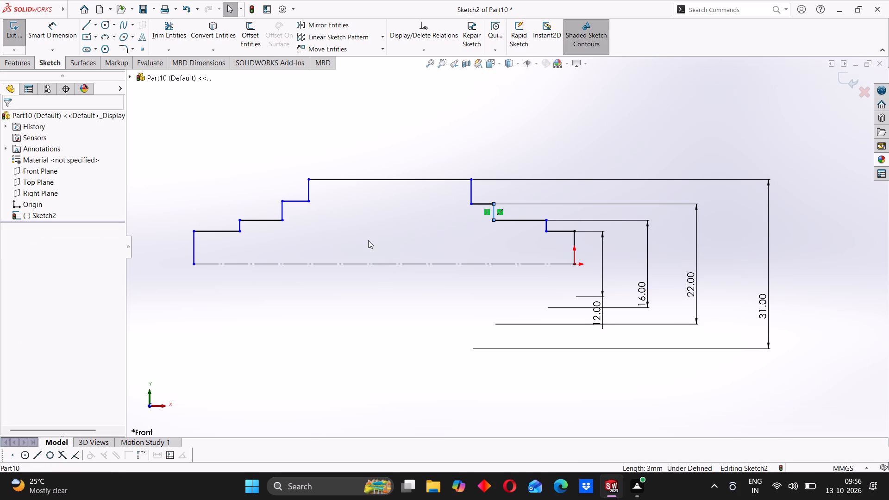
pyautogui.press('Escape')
# Add an Equal relation between the middle step risers on the two sides of the profile.
pyautogui.click(282, 211)
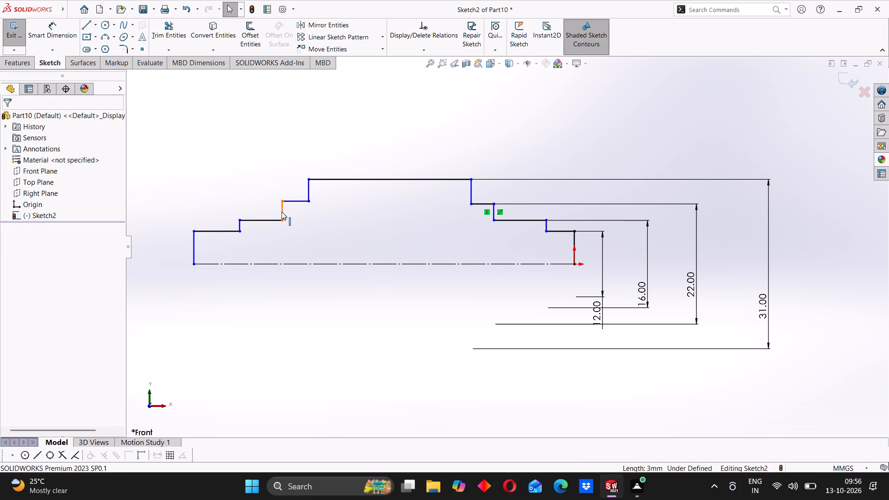
pyautogui.scroll(-2, 500, 223)
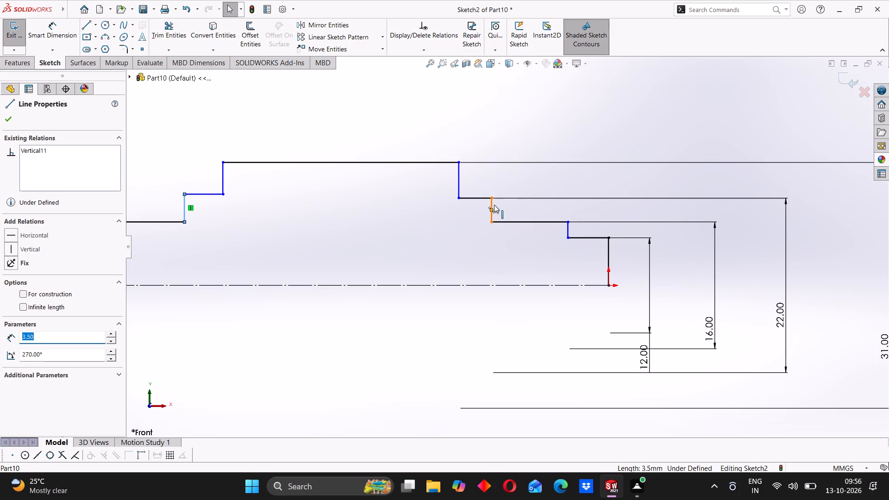
pyautogui.keyDown('ctrl'); pyautogui.click(494, 205); pyautogui.keyUp('ctrl')
pyautogui.scroll(3, 388, 256)
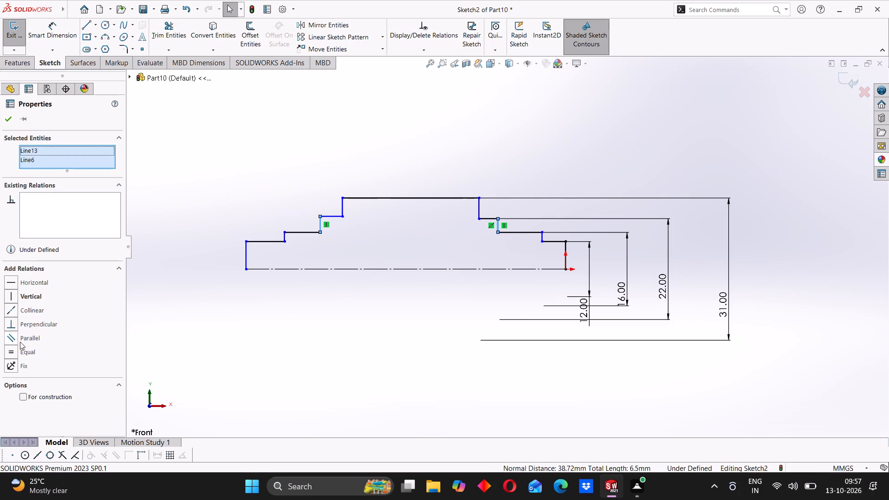
pyautogui.click(13, 353)
pyautogui.click(9, 121)
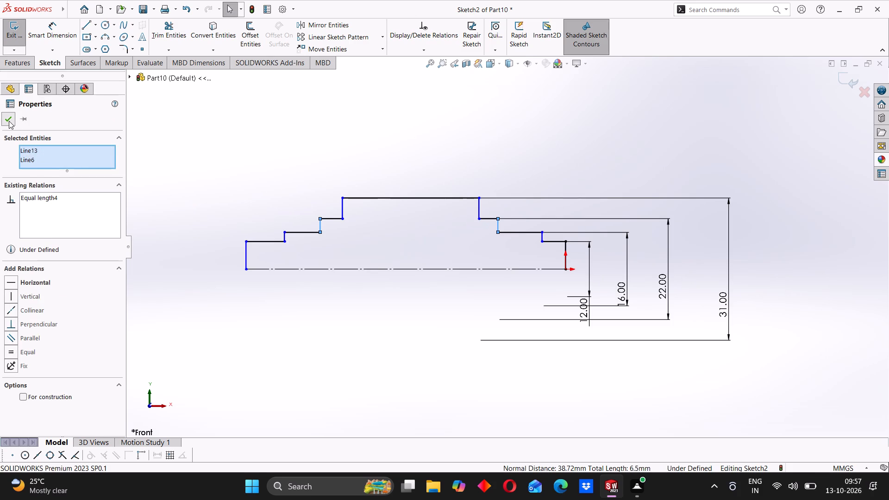
# Add an Equal relation between the uppermost risers at both ends of the top edge.
pyautogui.click(344, 208)
pyautogui.keyDown('ctrl'); pyautogui.click(477, 209); pyautogui.keyUp('ctrl')
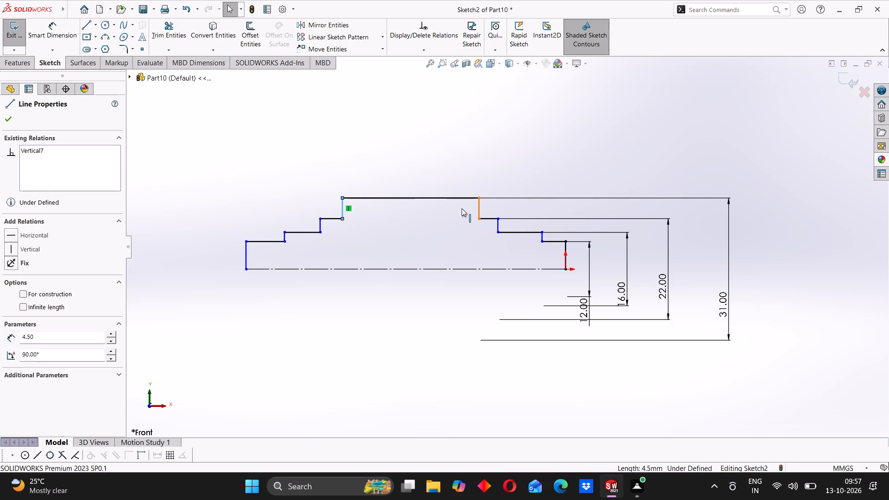
pyautogui.click(11, 352)
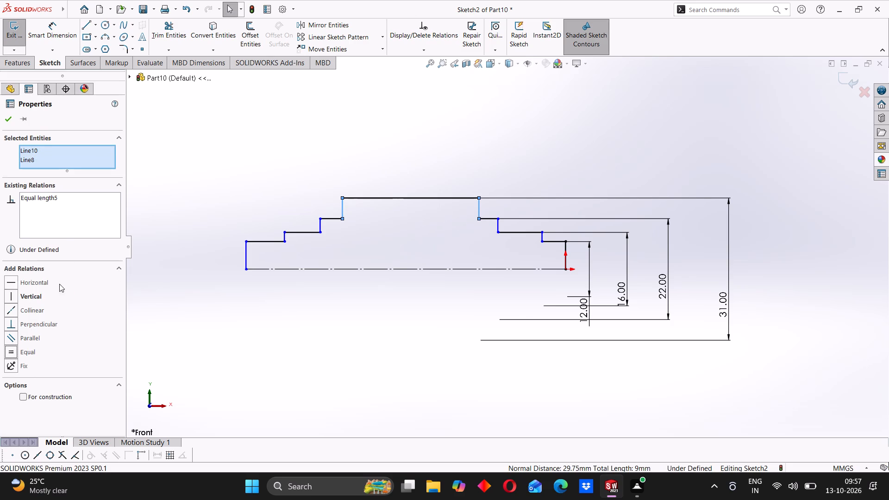
pyautogui.click(6, 119)
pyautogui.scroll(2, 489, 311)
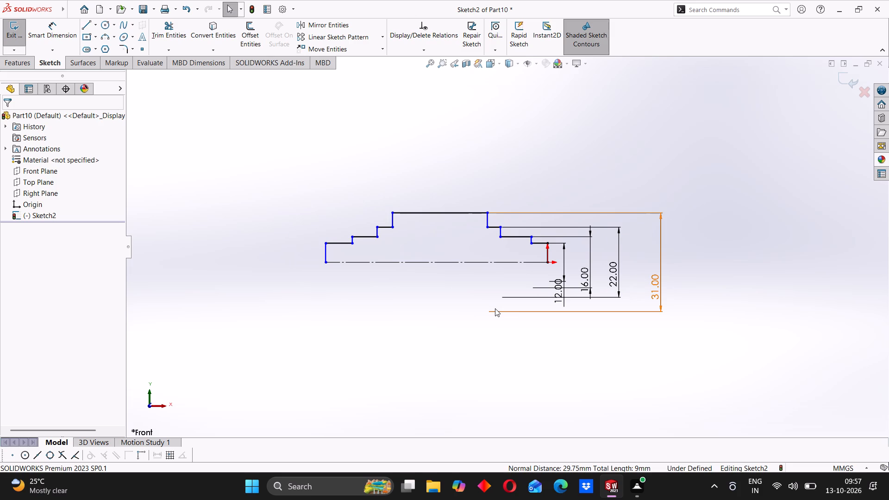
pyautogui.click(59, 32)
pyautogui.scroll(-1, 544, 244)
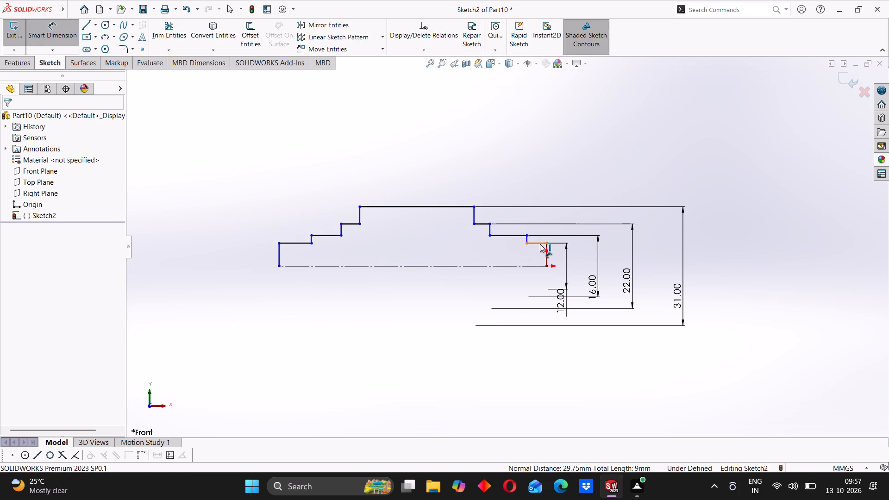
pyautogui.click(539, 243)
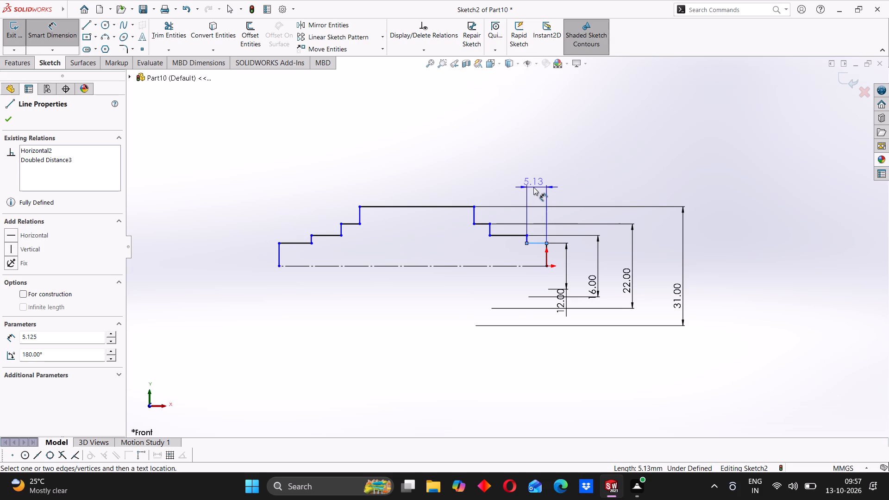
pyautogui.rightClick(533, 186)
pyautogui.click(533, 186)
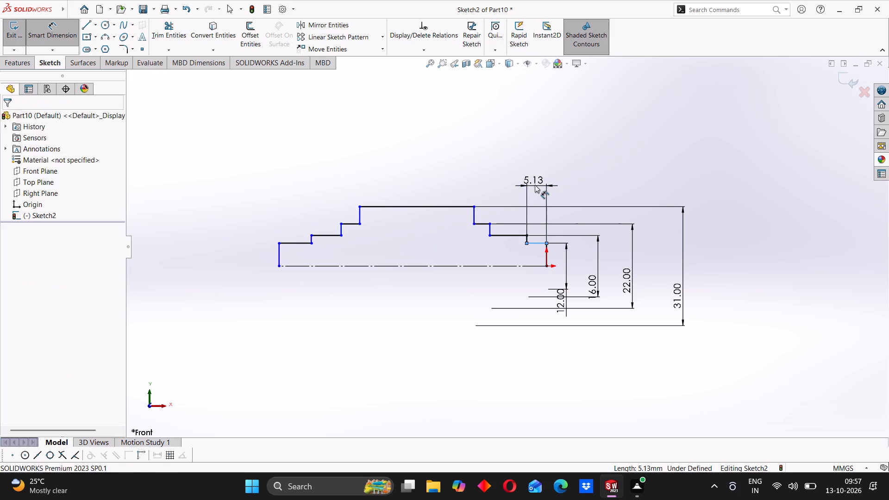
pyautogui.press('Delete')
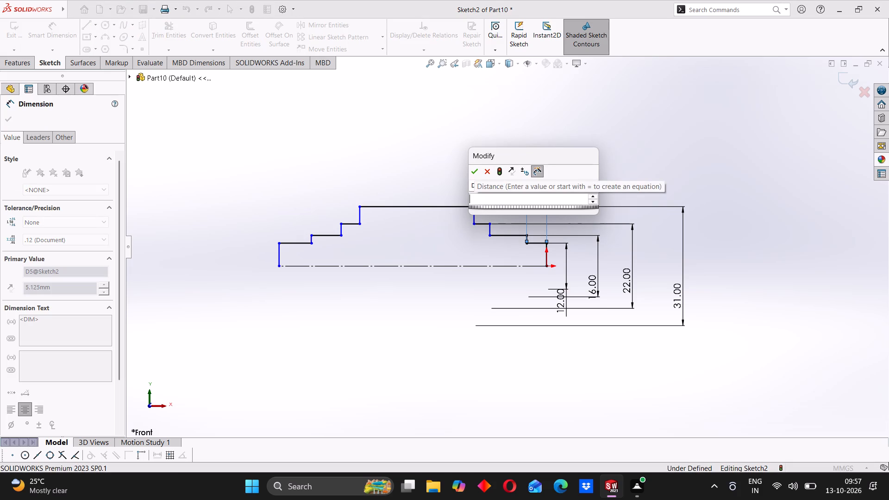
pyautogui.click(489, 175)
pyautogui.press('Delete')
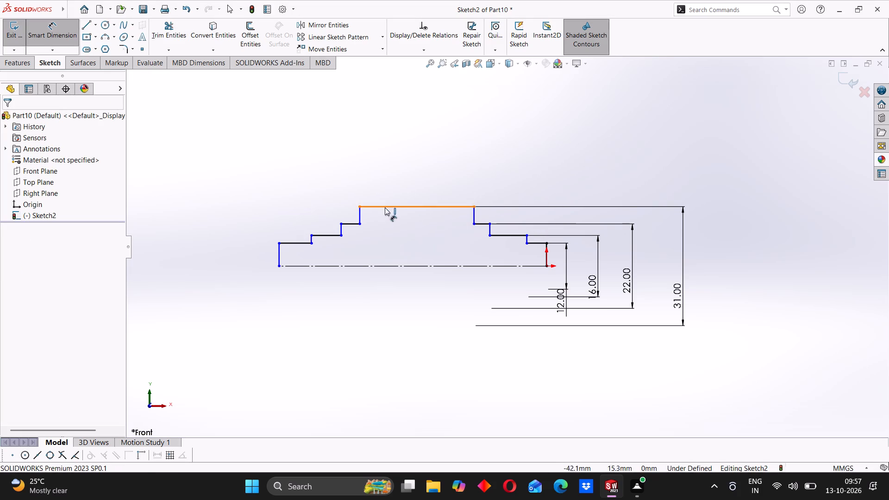
# Dimension the horizontal distance between the outer corners of the two uppermost treads as 46 mm.
pyautogui.click(343, 225)
pyautogui.click(492, 223)
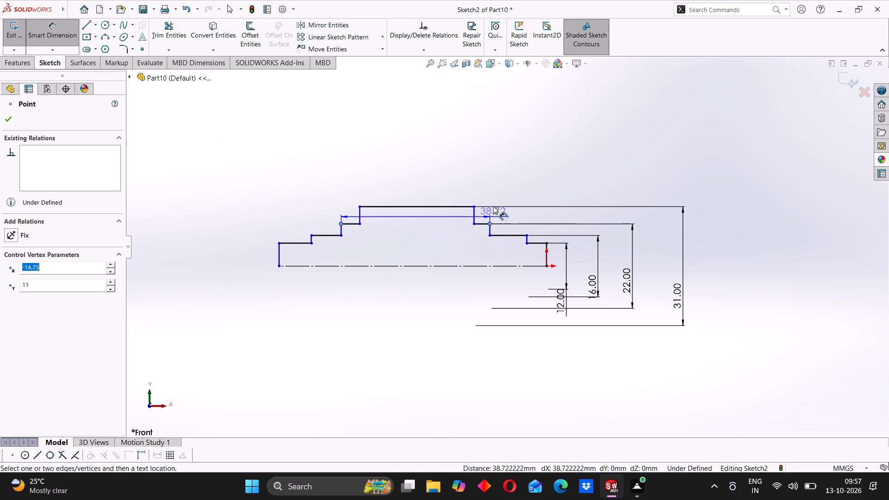
pyautogui.click(471, 162)
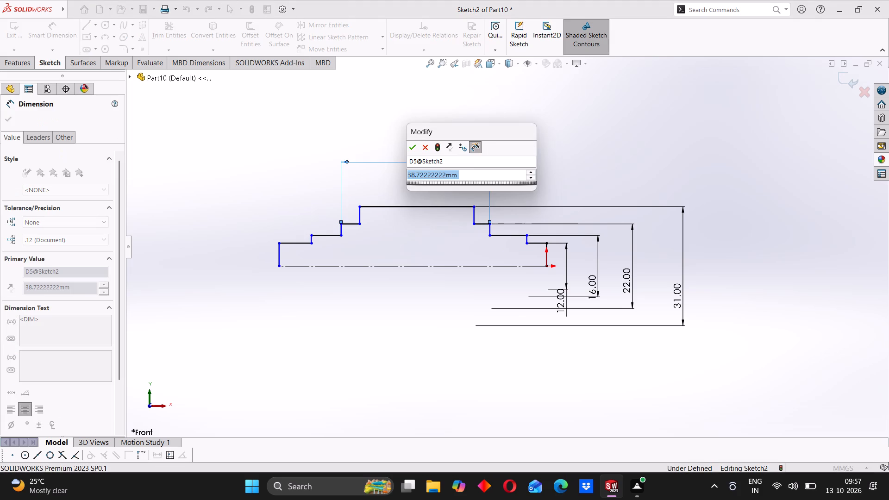
pyautogui.press('4')
pyautogui.press('6')
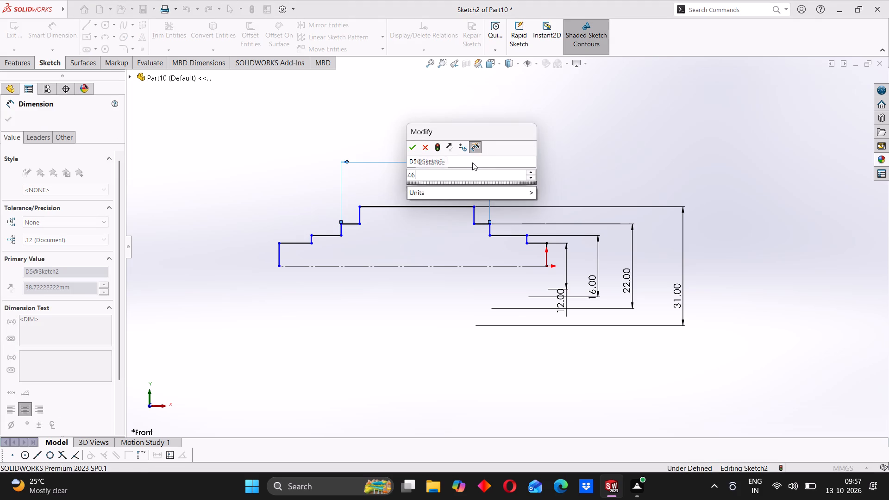
pyautogui.press('Return')
pyautogui.click(435, 169)
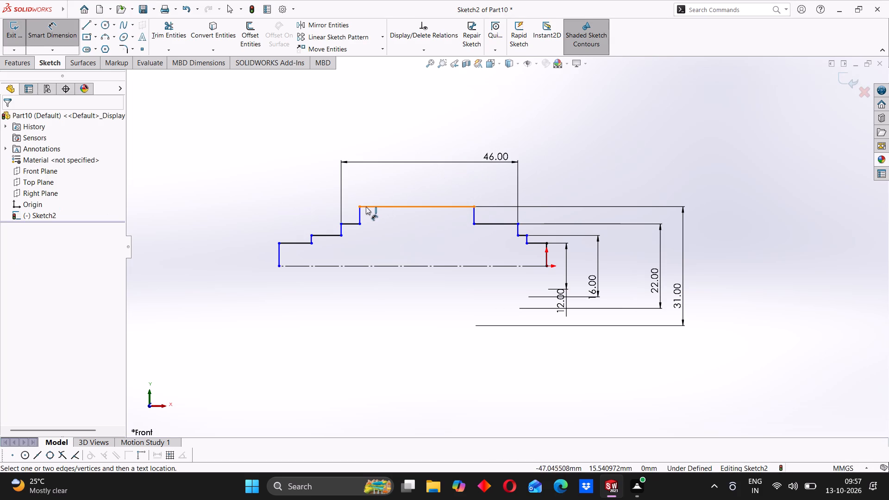
# Dimension the length of the profile's top edge as 38 mm.
pyautogui.click(373, 210)
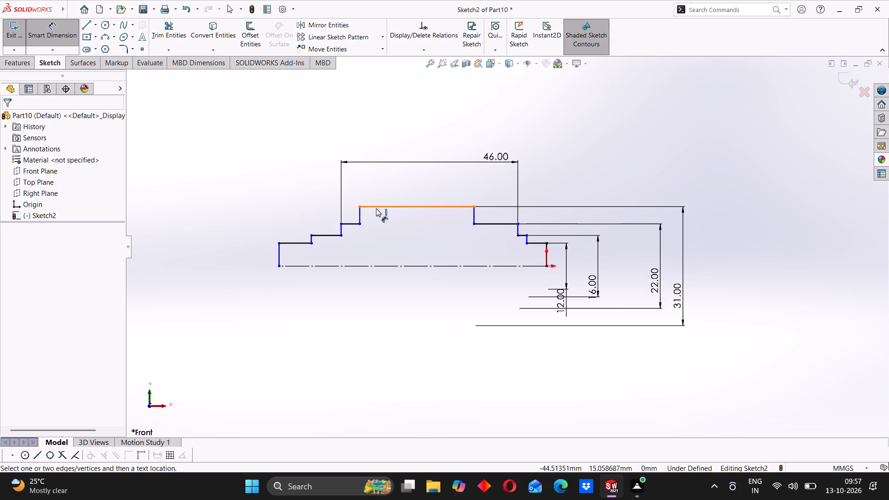
pyautogui.click(378, 207)
pyautogui.click(386, 188)
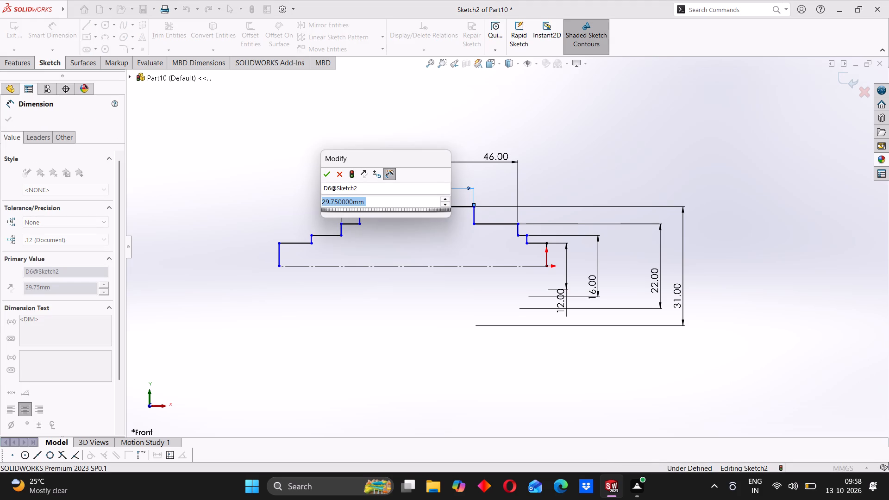
pyautogui.write('38')
pyautogui.press('Return')
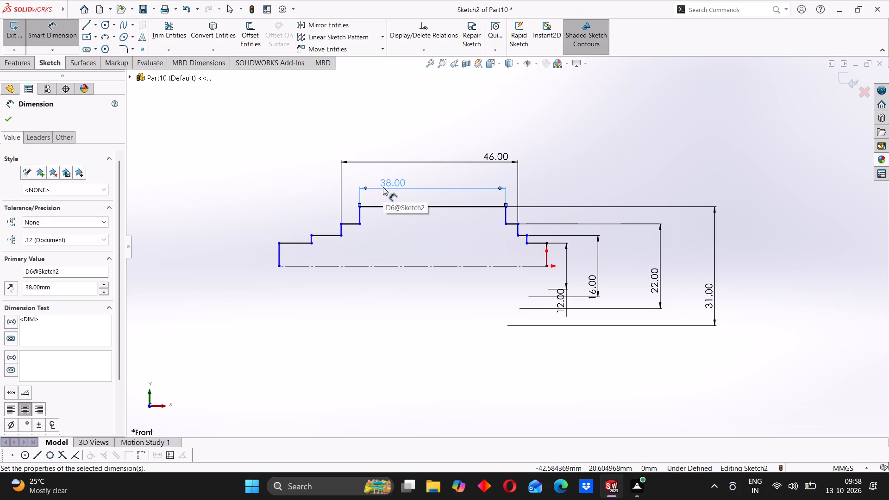
pyautogui.click(584, 179)
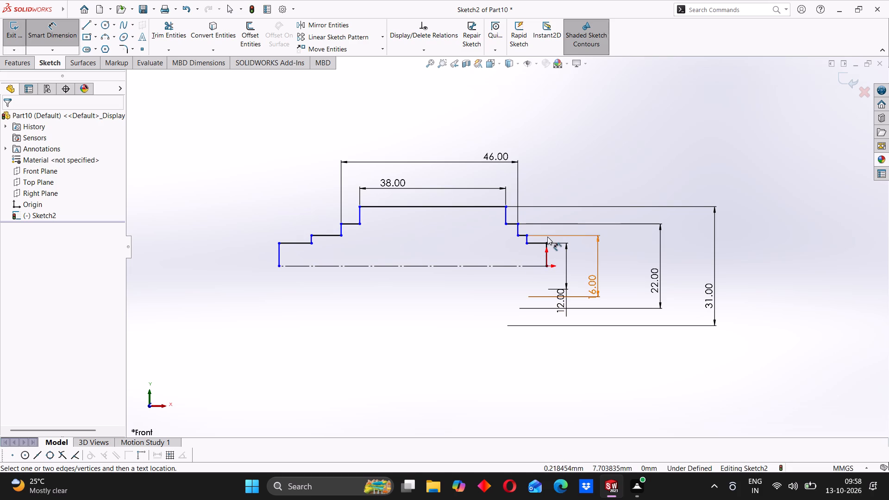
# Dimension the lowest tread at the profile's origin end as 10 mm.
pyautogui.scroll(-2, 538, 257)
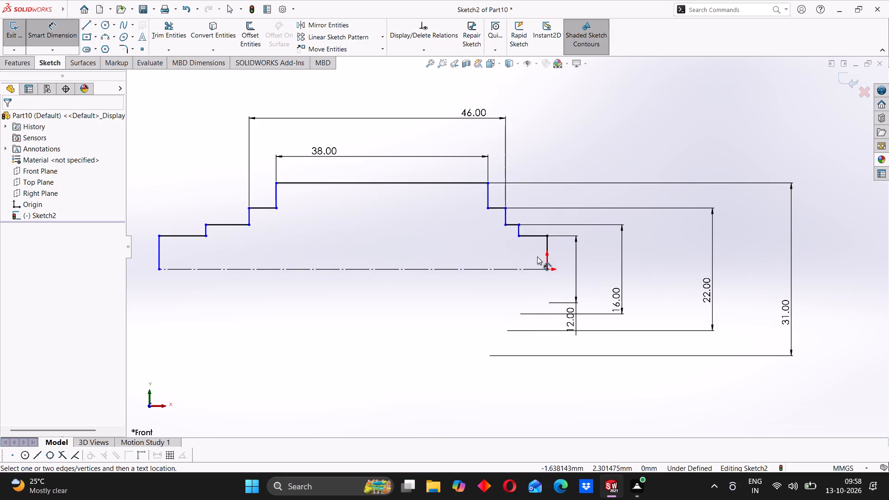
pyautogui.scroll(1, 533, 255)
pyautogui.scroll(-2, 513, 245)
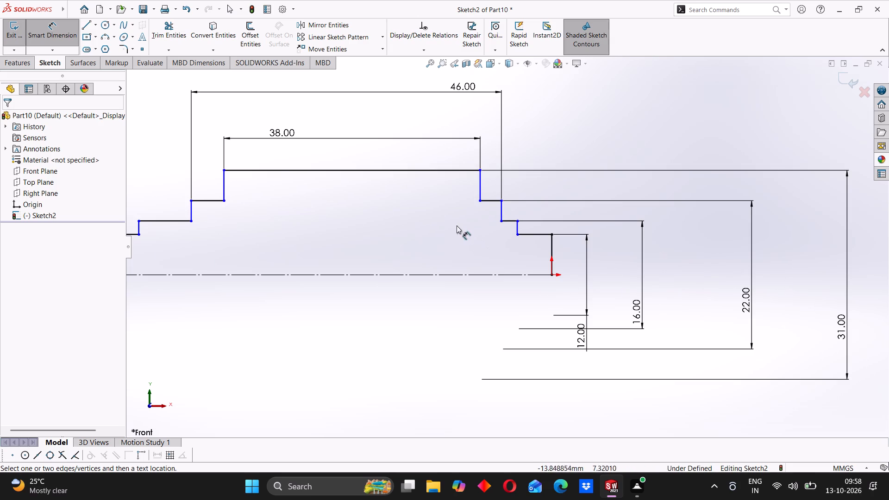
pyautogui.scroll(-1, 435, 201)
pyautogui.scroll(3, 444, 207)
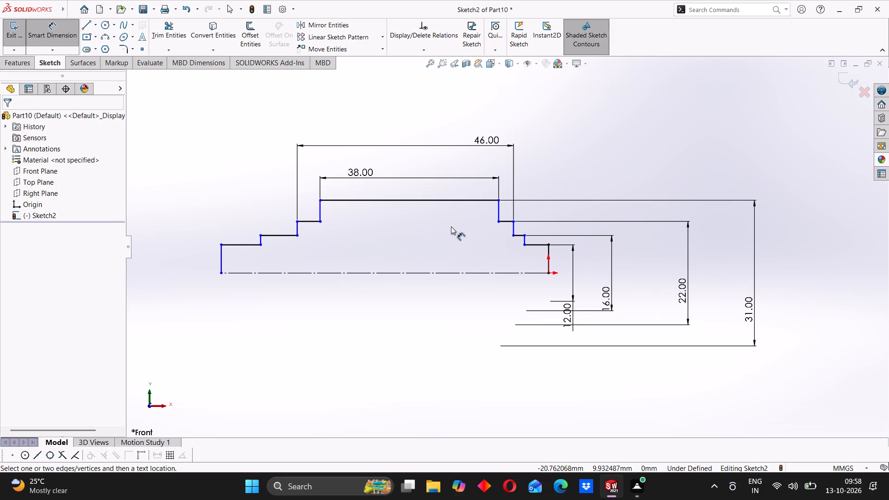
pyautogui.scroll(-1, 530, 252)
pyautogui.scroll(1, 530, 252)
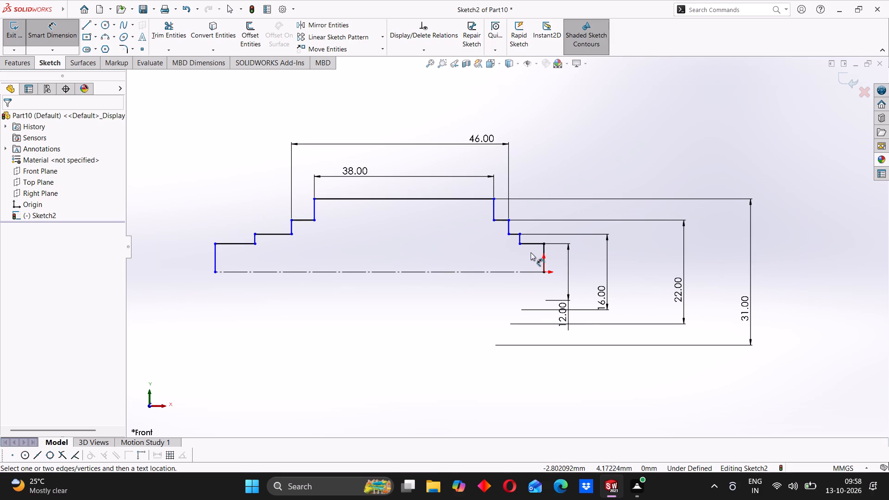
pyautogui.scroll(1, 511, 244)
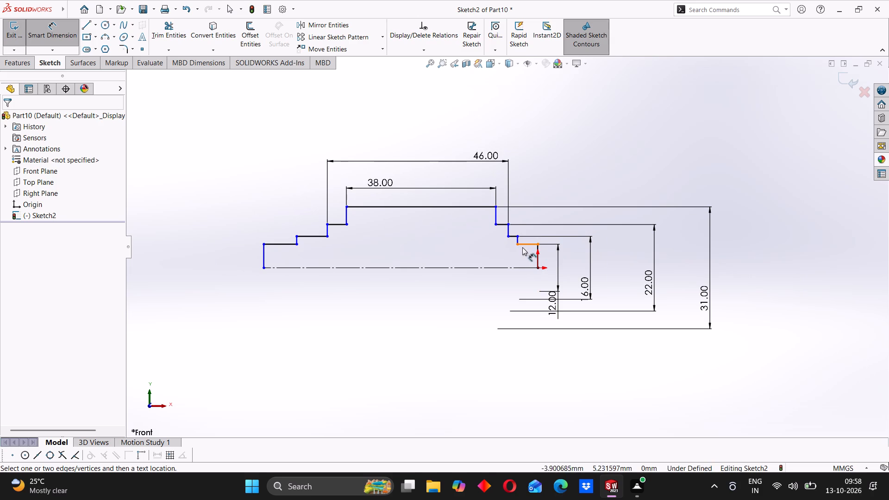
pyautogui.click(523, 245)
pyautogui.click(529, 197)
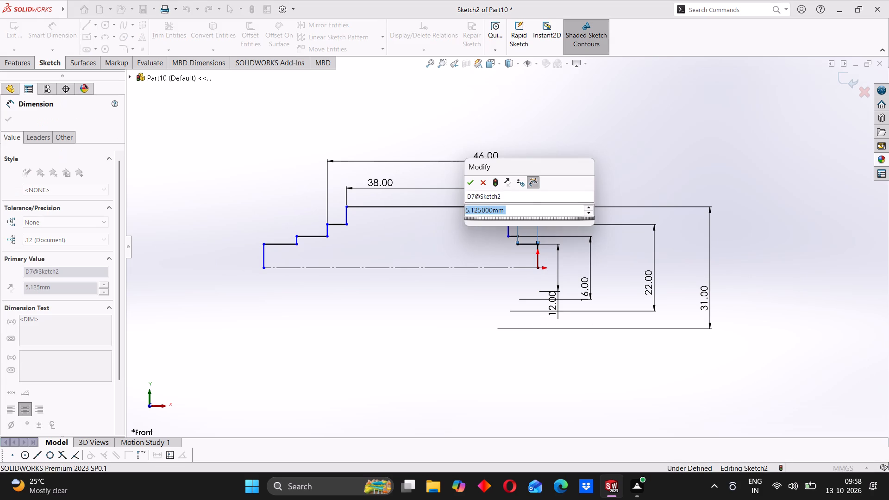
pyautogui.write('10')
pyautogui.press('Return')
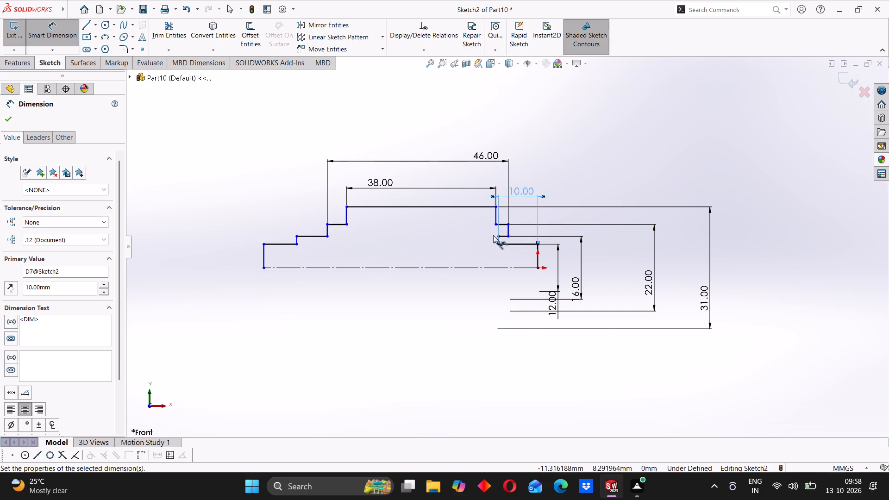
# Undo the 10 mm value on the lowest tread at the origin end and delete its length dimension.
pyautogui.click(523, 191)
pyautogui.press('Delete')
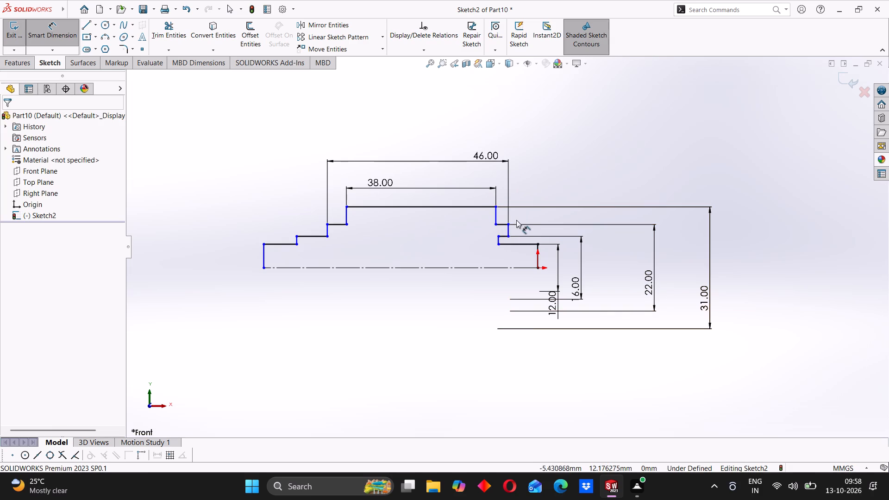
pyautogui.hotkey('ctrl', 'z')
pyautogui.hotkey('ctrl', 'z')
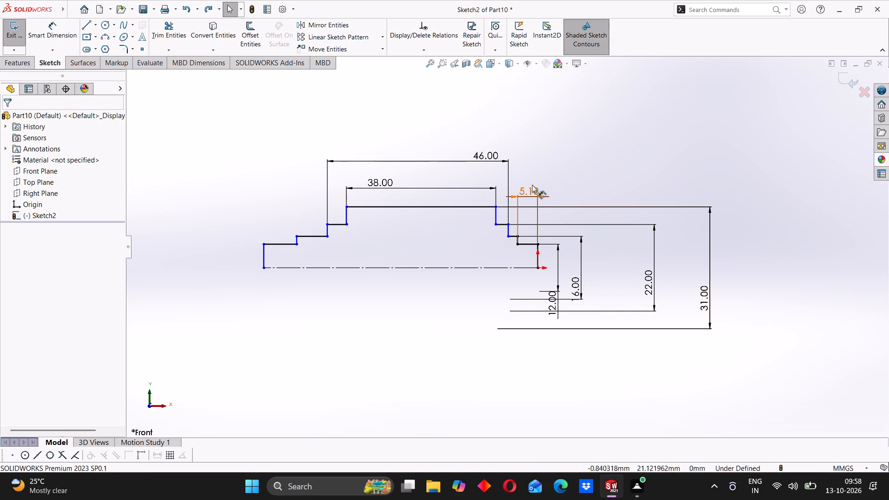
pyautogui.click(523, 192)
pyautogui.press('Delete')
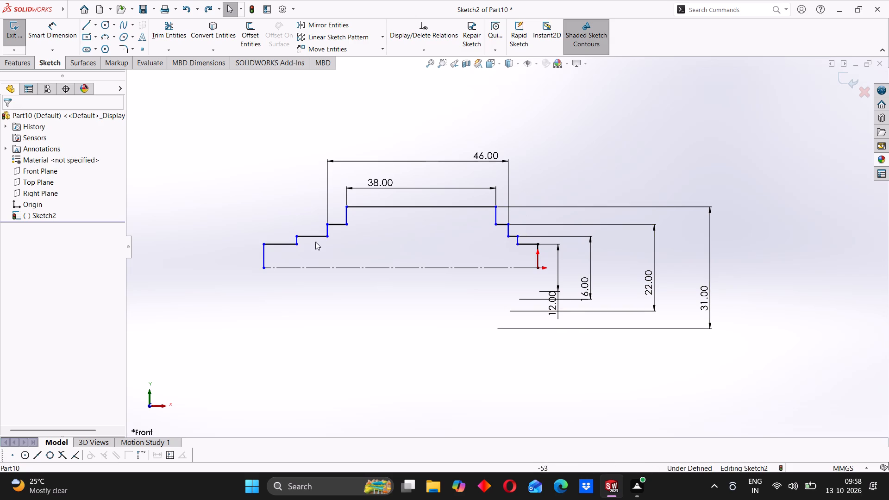
# Add an Equal relation between the lowest treads at both ends of the profile.
pyautogui.click(277, 245)
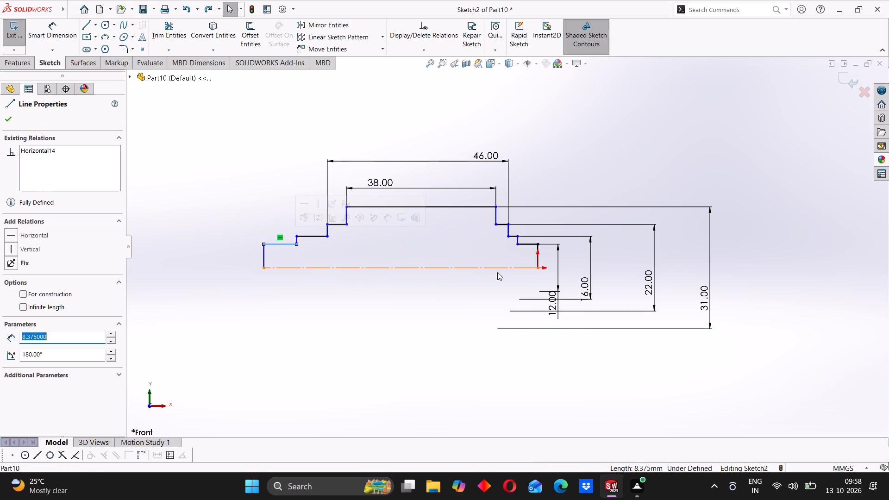
pyautogui.keyDown('ctrl'); pyautogui.click(526, 246); pyautogui.keyUp('ctrl')
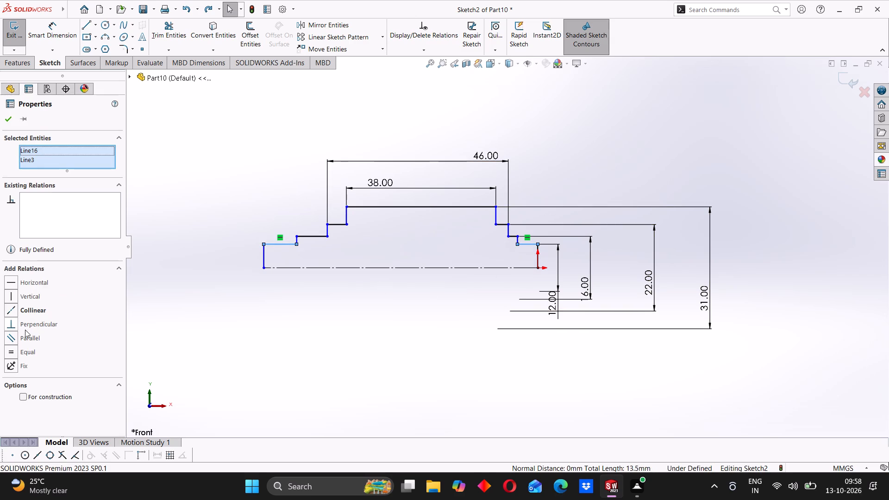
pyautogui.click(14, 350)
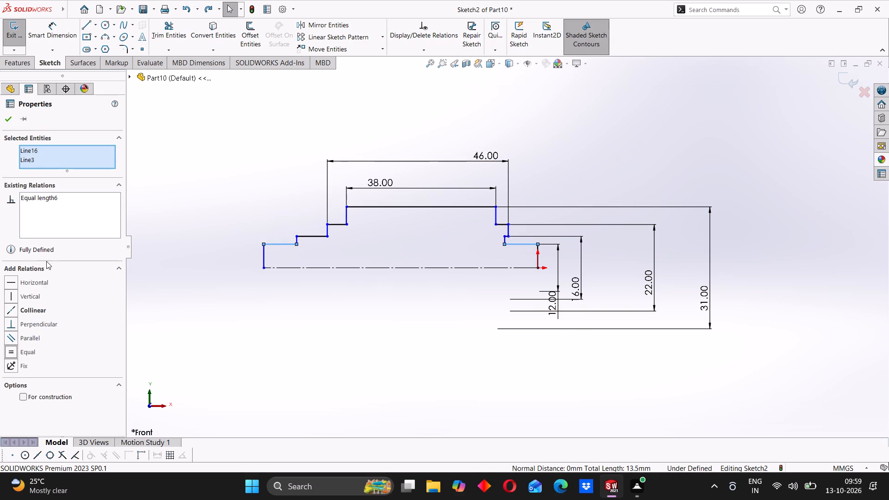
pyautogui.click(11, 119)
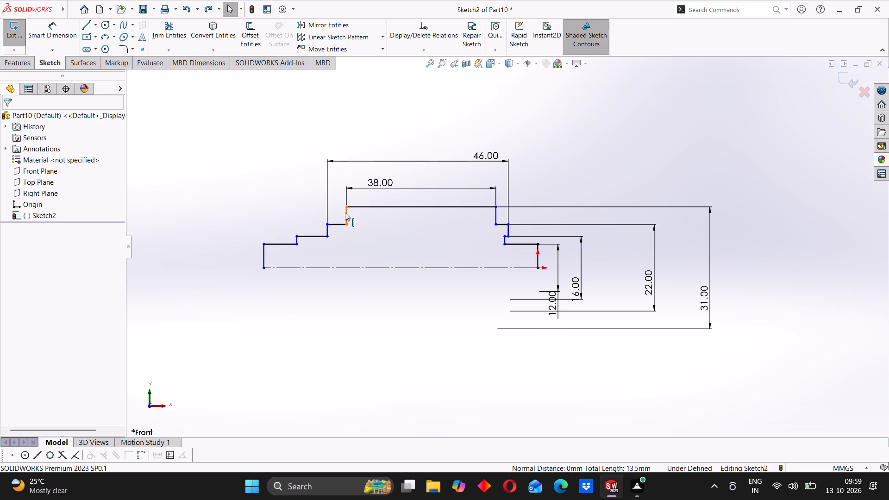
# Shift the 38 mm top section and the 46 mm stepped section away from the origin, roughly centring them along the profile.
pyautogui.moveTo(346, 212); pyautogui.dragTo(338, 213)
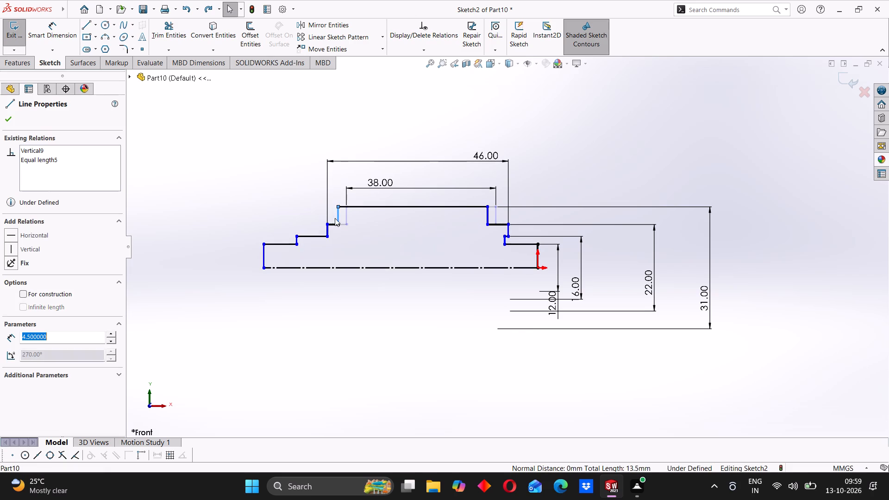
pyautogui.moveTo(326, 229); pyautogui.dragTo(314, 229)
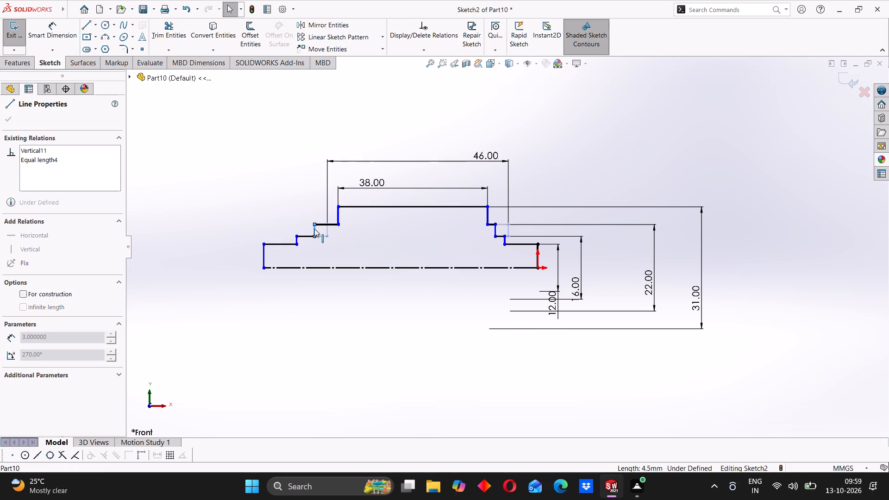
pyautogui.moveTo(314, 229); pyautogui.dragTo(313, 228)
pyautogui.click(277, 219)
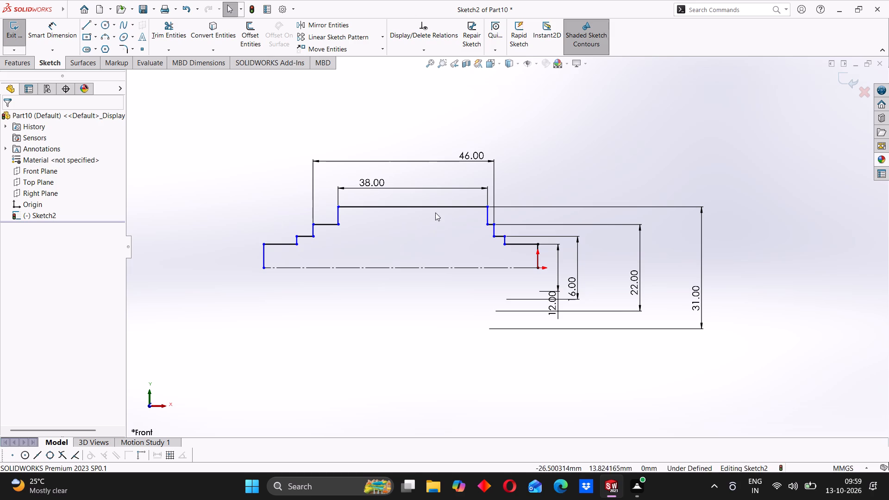
pyautogui.moveTo(405, 207); pyautogui.dragTo(378, 210)
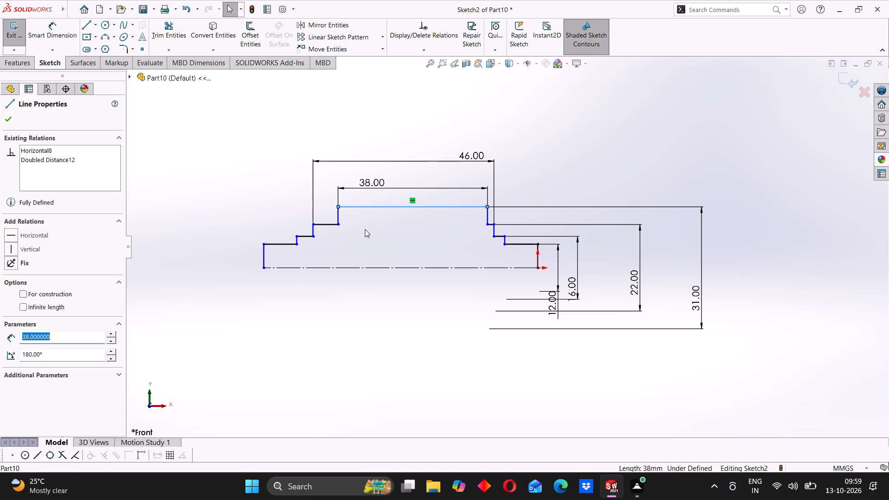
pyautogui.click(363, 232)
pyautogui.moveTo(340, 215); pyautogui.dragTo(331, 215)
pyautogui.click(293, 199)
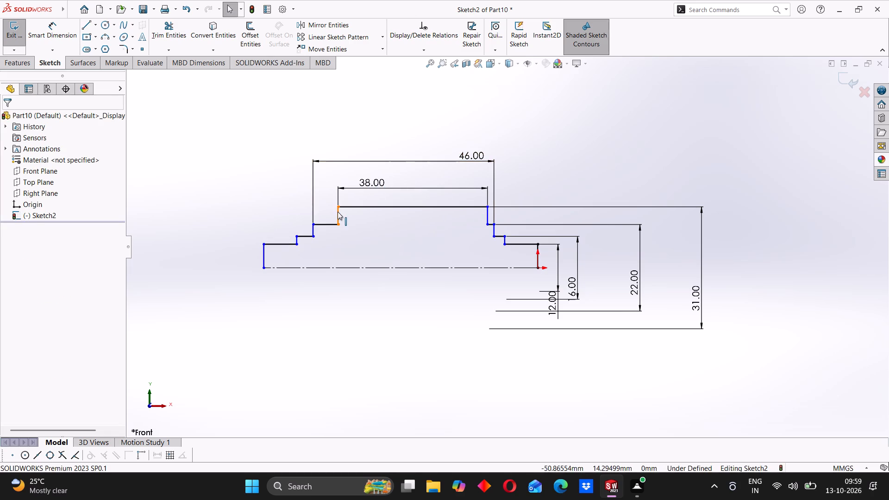
pyautogui.moveTo(338, 212); pyautogui.dragTo(325, 212)
pyautogui.click(269, 209)
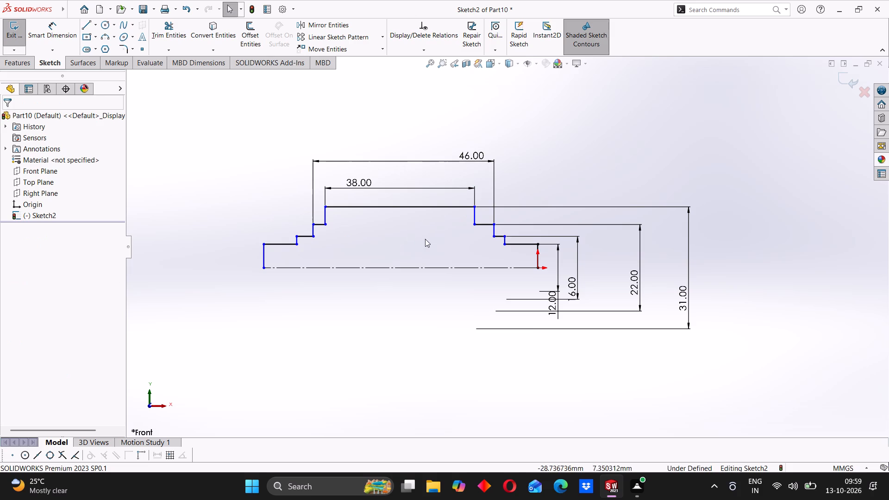
# Add an Equal relation between the short middle treads on the two sides of the profile.
pyautogui.scroll(-1, 491, 240)
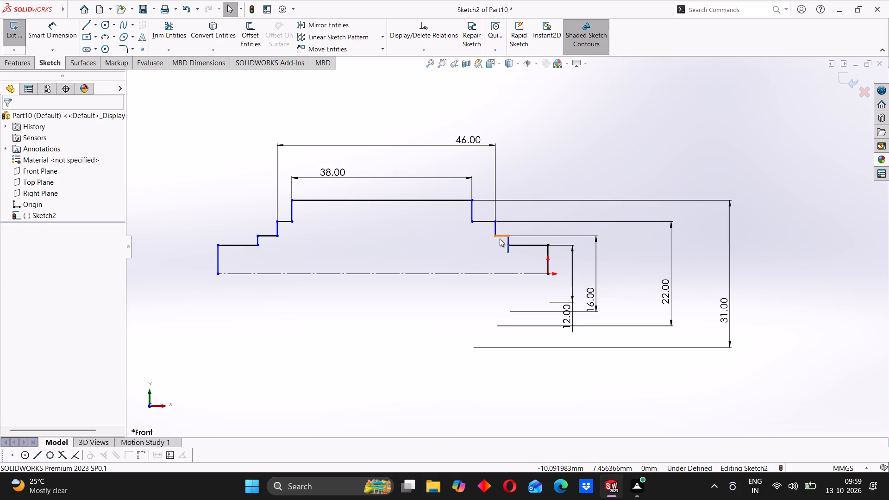
pyautogui.click(500, 238)
pyautogui.keyDown('ctrl'); pyautogui.click(269, 235); pyautogui.keyUp('ctrl')
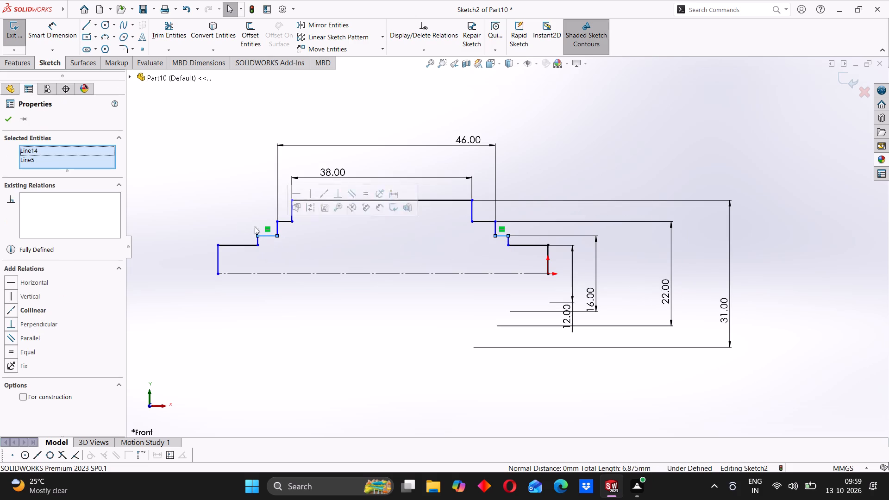
pyautogui.click(15, 350)
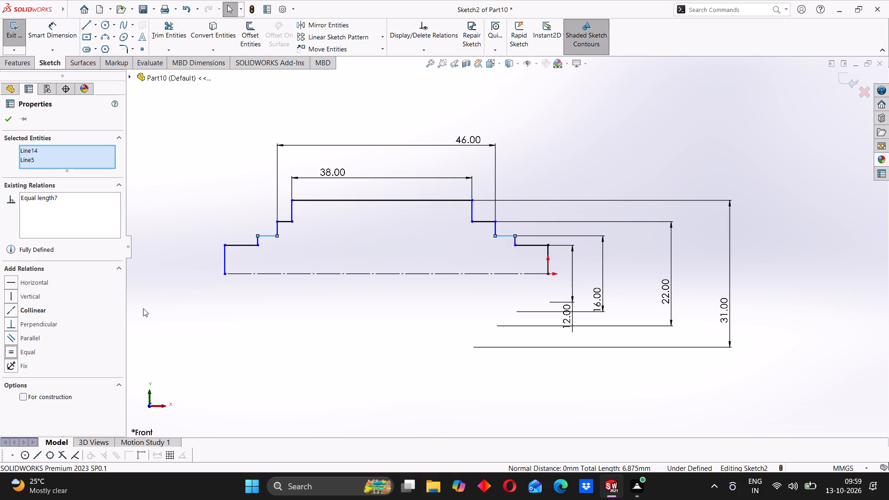
pyautogui.click(11, 119)
# Add an Equal relation between the uppermost treads on the two sides of the 38 mm top edge.
pyautogui.click(488, 222)
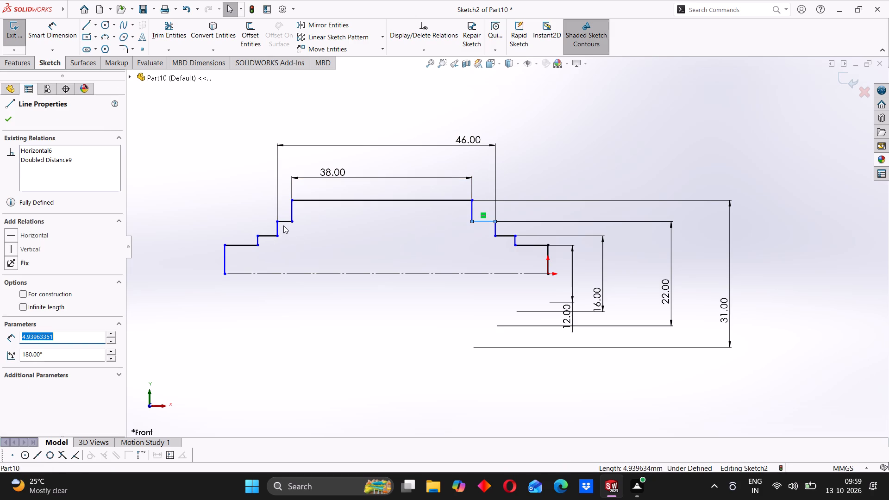
pyautogui.keyDown('ctrl'); pyautogui.click(283, 224); pyautogui.keyUp('ctrl')
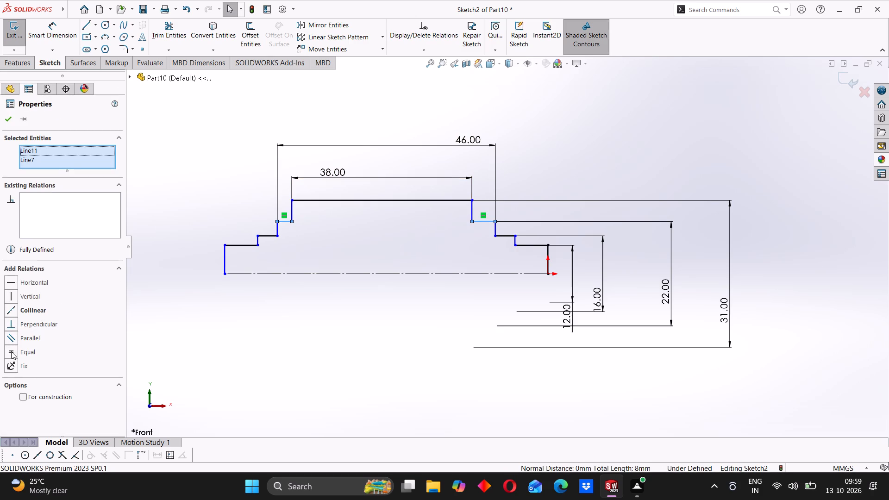
pyautogui.click(11, 351)
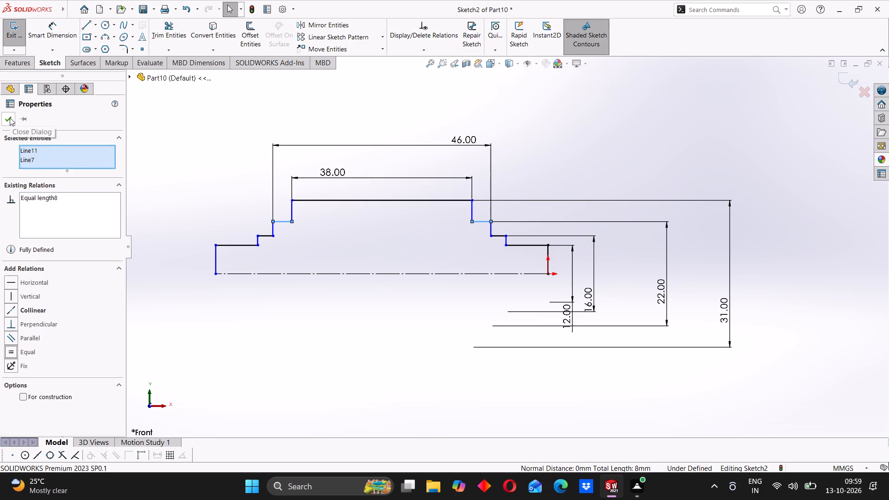
pyautogui.click(10, 118)
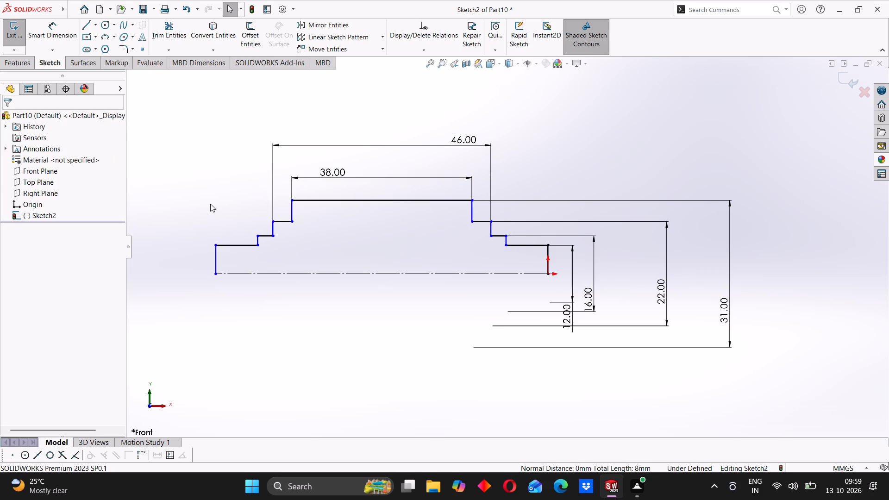
# Dimension the lowest tread at the profile's origin end as 10 mm.
pyautogui.click(54, 38)
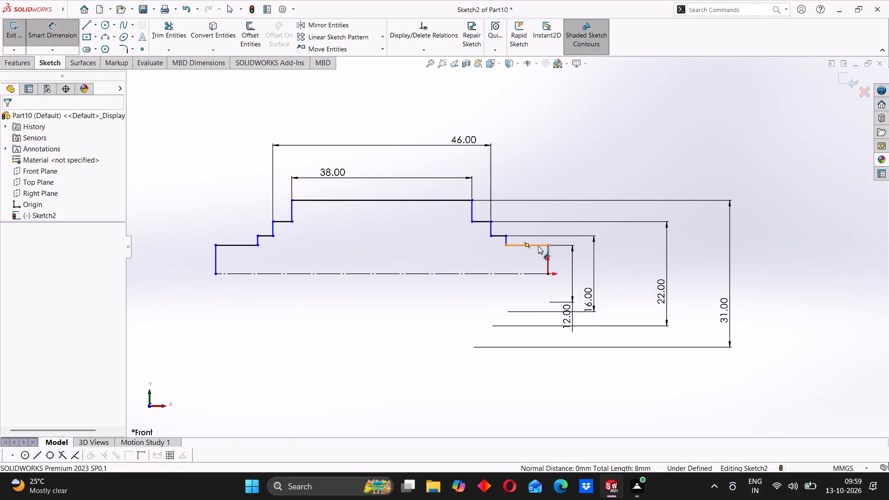
pyautogui.click(538, 246)
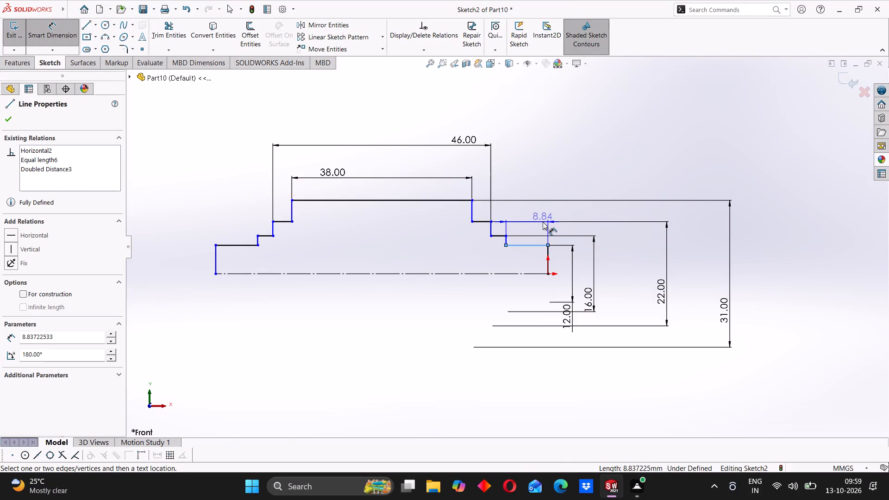
pyautogui.click(541, 219)
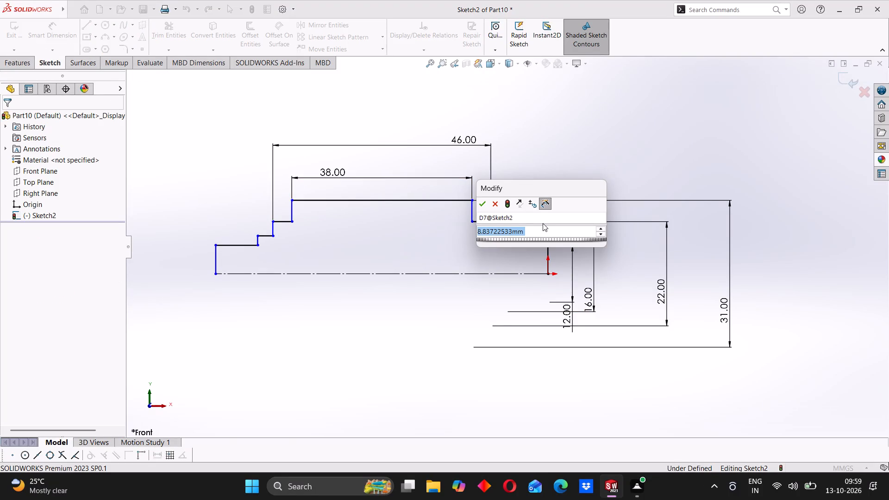
pyautogui.write('10')
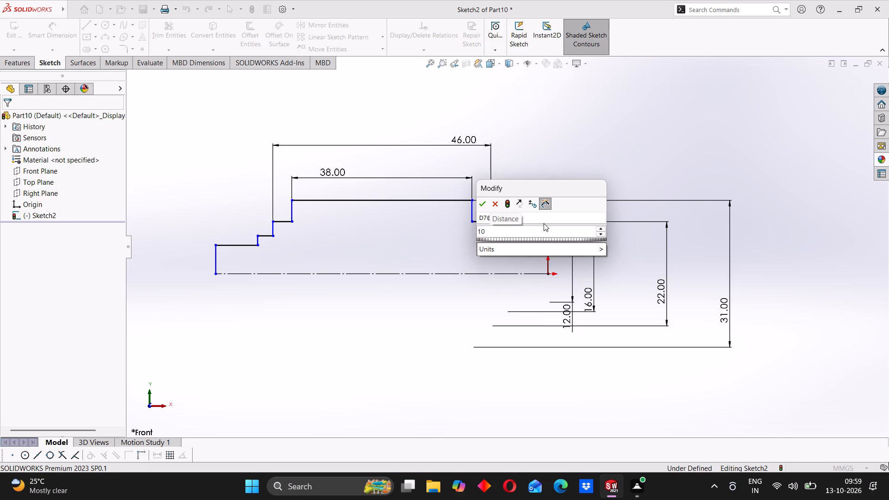
pyautogui.press('Return')
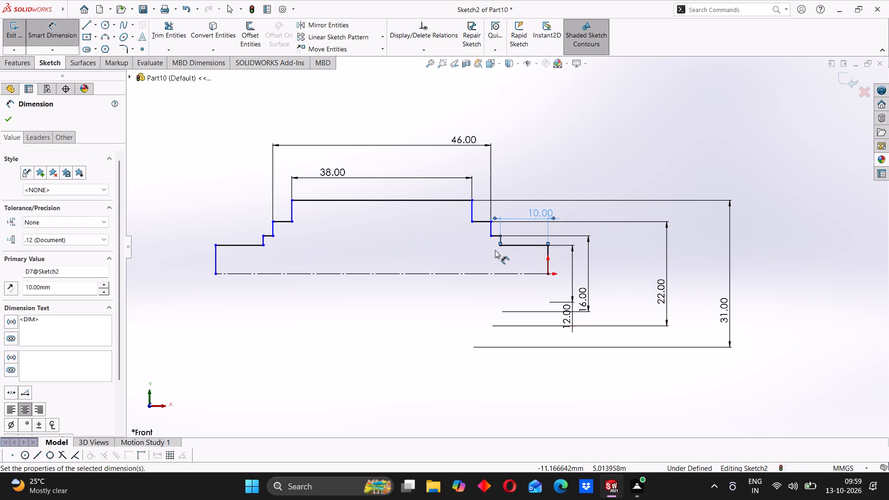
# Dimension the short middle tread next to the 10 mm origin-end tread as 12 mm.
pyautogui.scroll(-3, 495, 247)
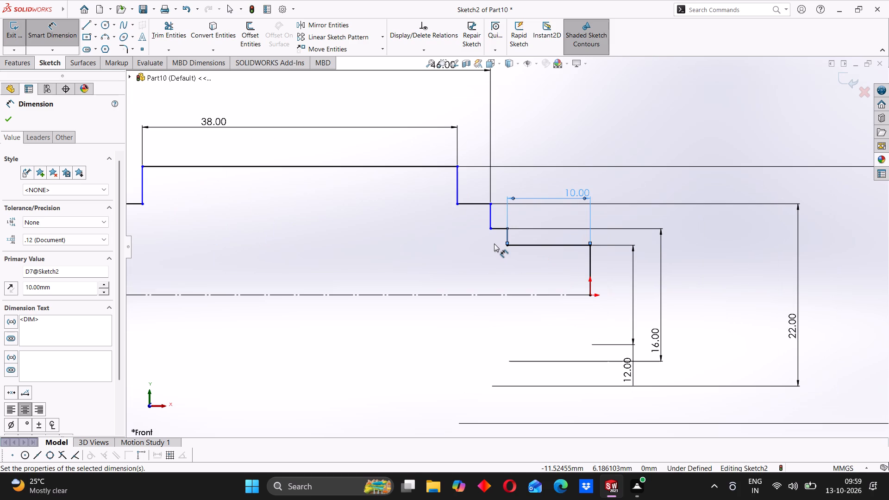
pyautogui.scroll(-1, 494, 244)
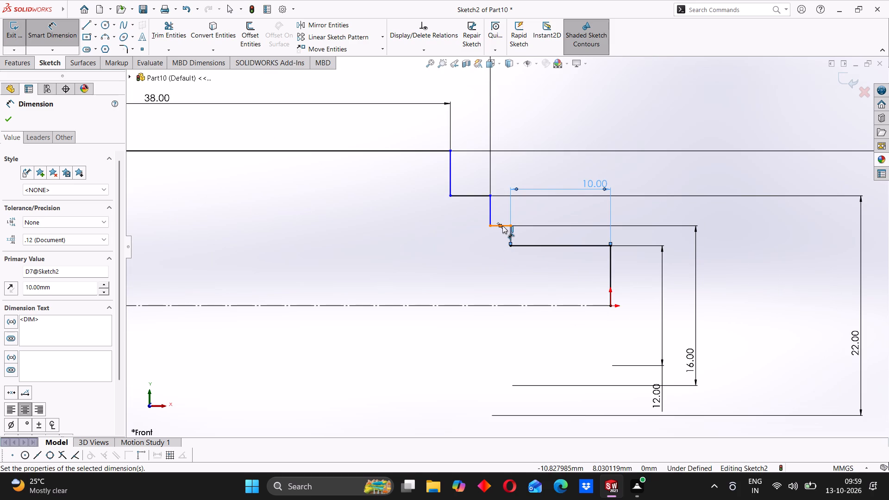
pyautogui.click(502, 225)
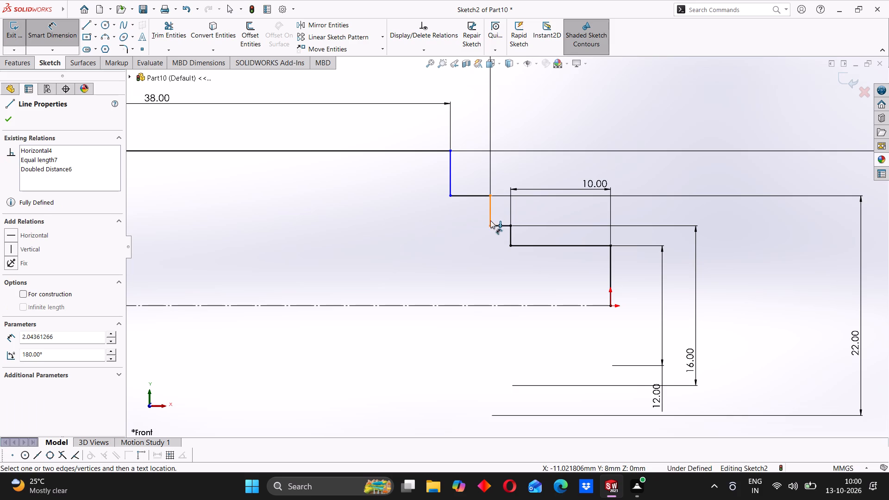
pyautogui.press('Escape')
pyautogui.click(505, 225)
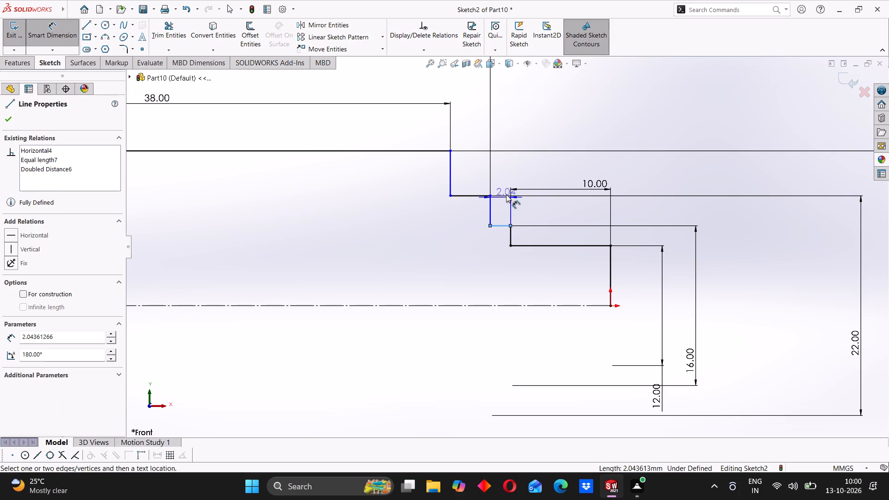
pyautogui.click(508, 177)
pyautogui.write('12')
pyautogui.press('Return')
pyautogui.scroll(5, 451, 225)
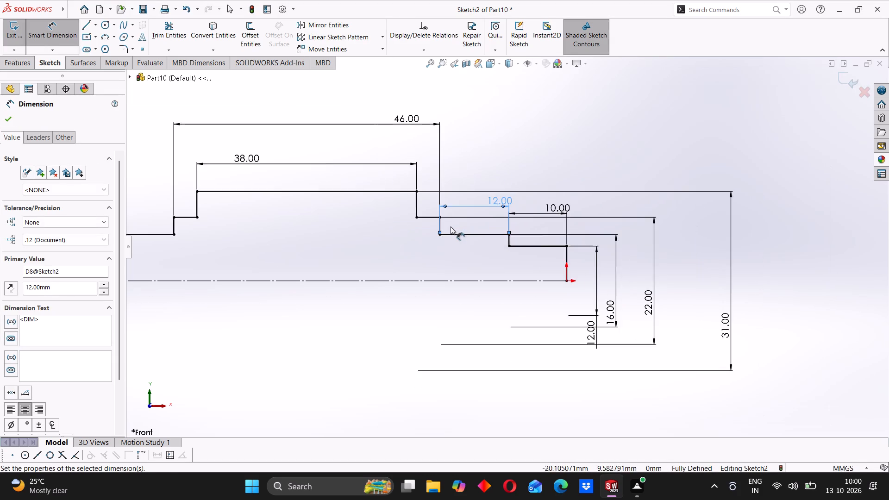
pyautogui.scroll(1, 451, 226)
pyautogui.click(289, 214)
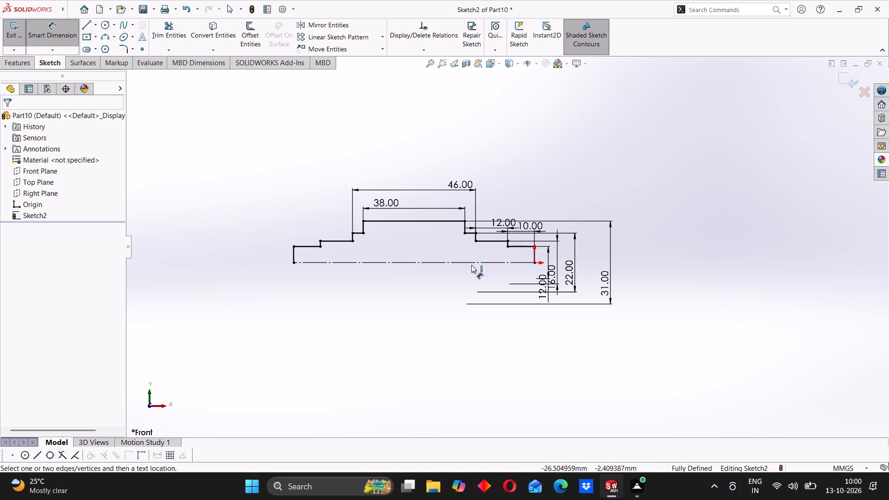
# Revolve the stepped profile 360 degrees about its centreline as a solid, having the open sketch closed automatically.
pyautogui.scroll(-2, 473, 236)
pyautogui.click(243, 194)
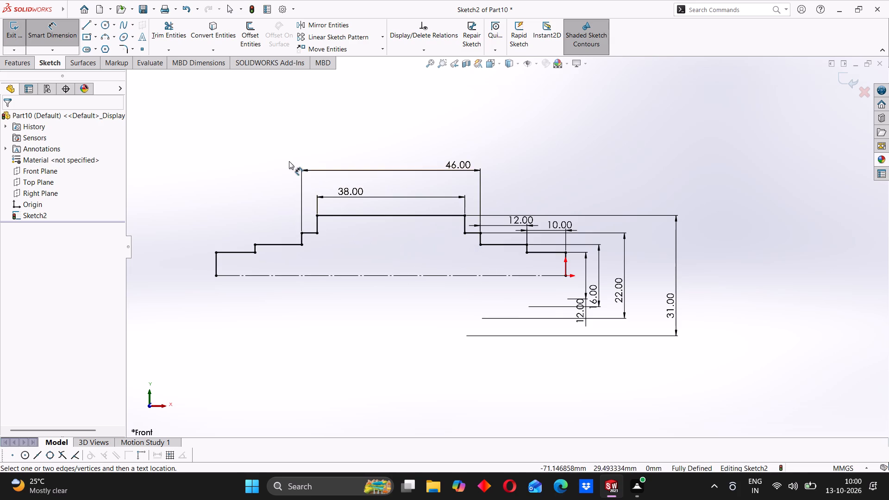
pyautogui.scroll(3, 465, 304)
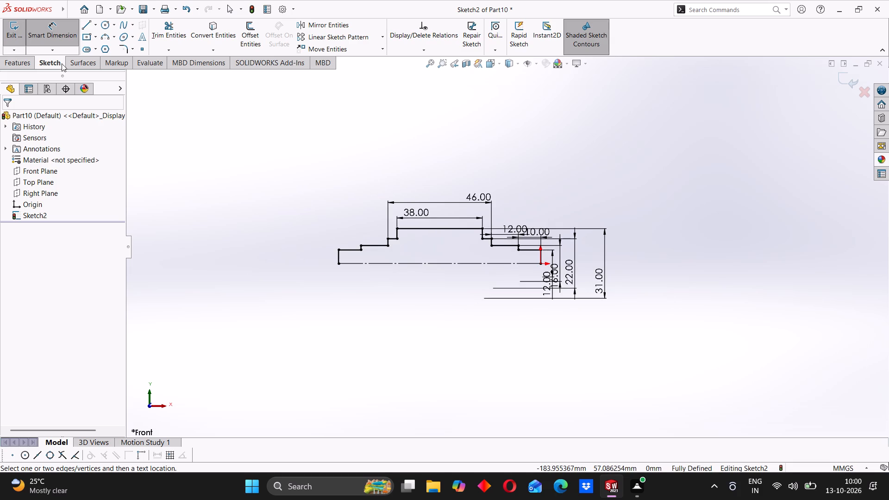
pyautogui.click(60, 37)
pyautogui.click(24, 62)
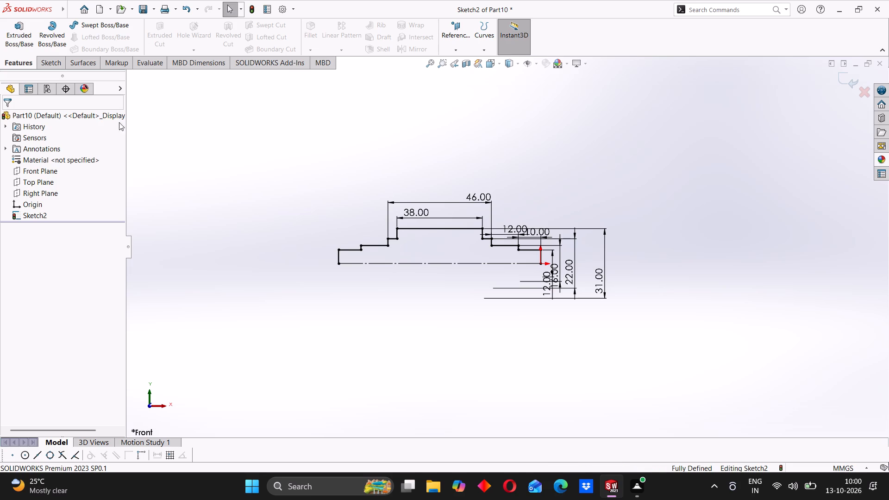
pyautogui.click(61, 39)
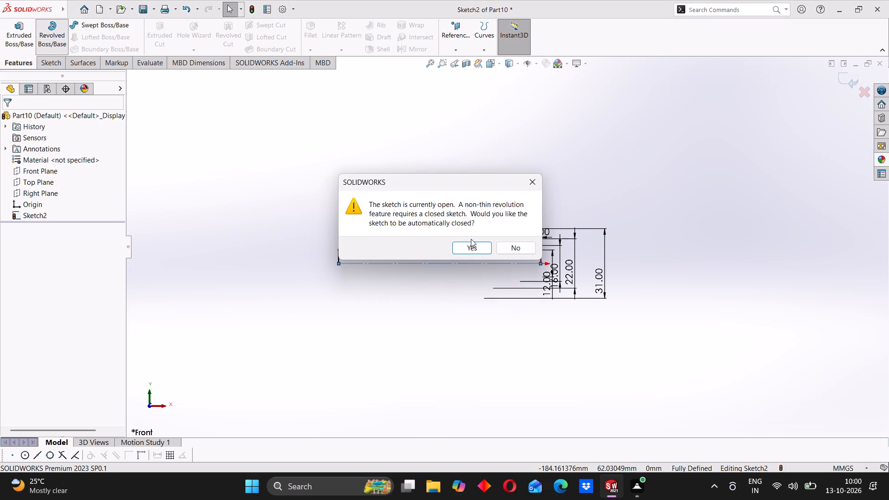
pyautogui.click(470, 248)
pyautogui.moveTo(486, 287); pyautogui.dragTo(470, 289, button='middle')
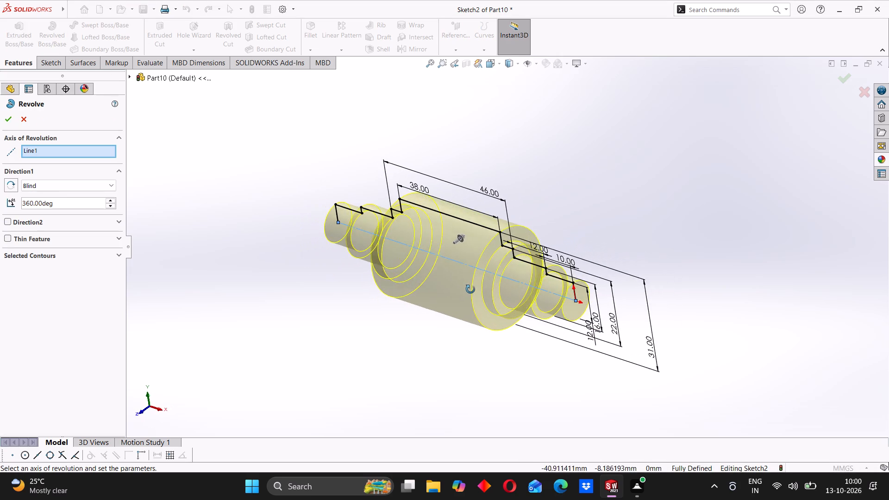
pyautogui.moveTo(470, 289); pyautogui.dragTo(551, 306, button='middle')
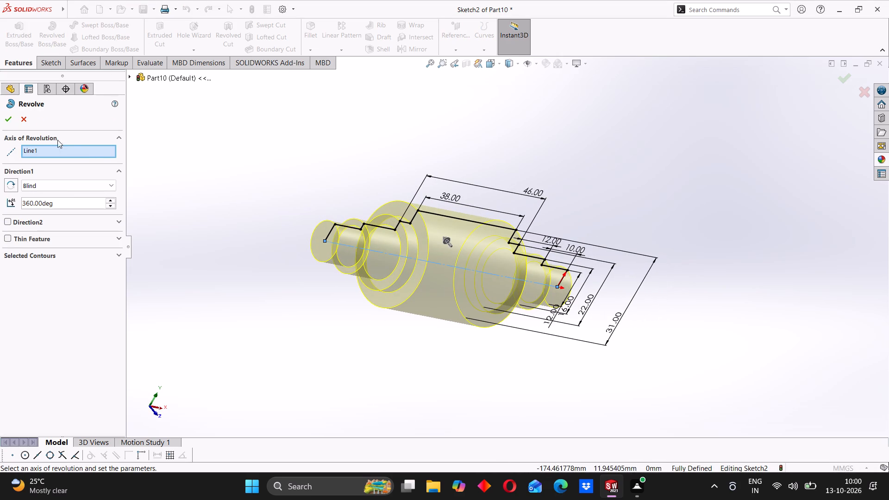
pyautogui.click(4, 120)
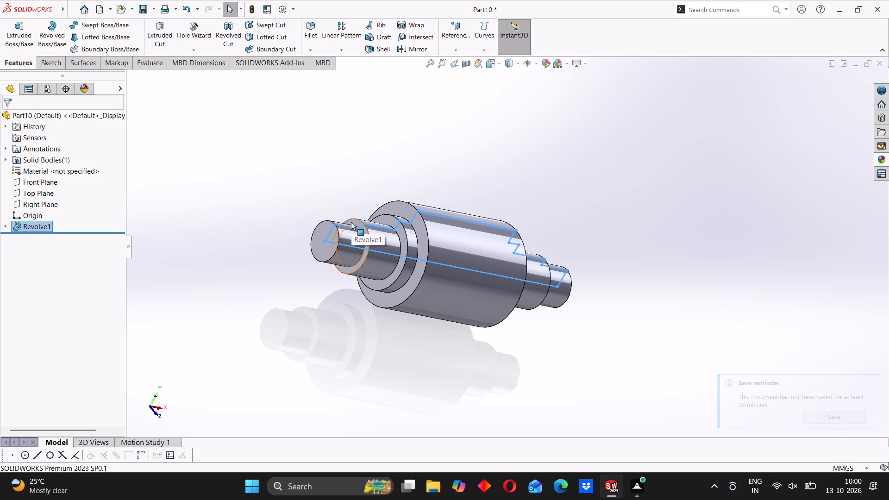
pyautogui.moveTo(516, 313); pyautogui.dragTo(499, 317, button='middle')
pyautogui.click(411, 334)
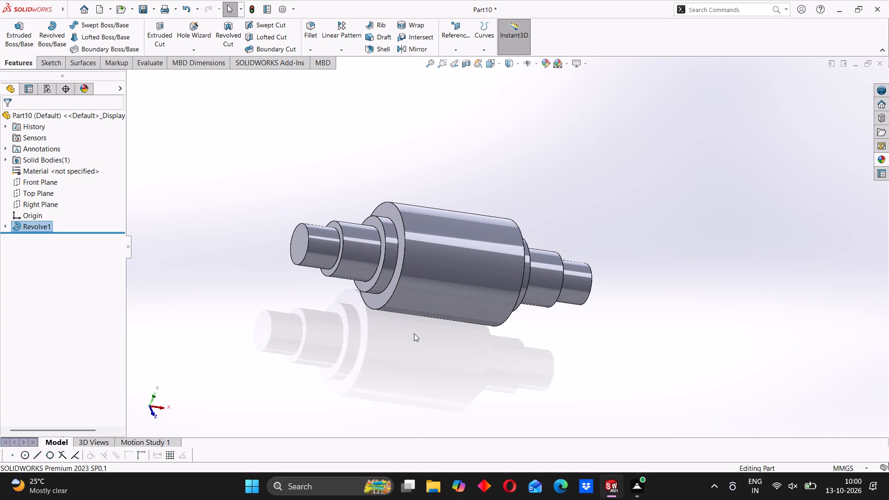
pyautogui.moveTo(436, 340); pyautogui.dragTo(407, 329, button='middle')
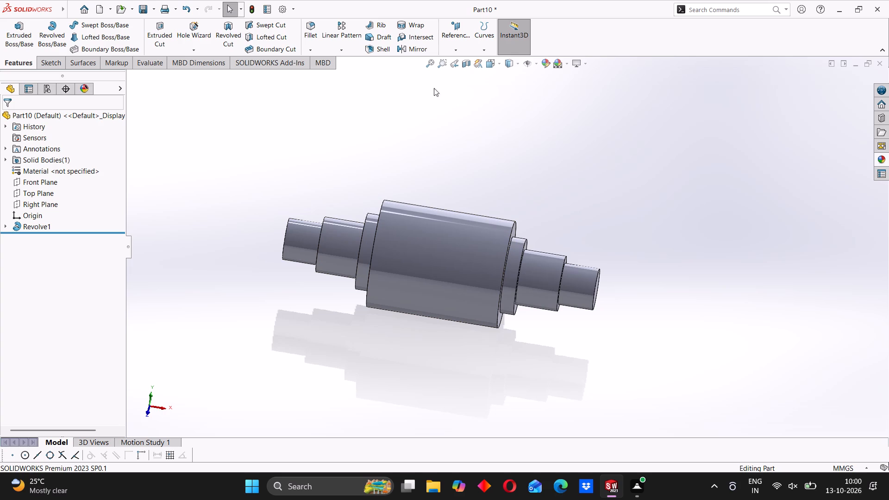
# Delete the revolved feature and the stepped profile sketch it was built from.
pyautogui.click(47, 59)
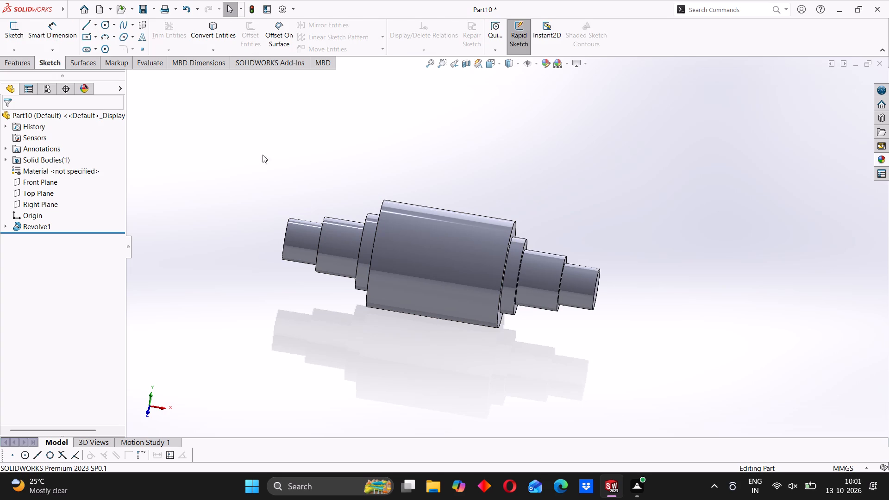
pyautogui.rightClick(40, 226)
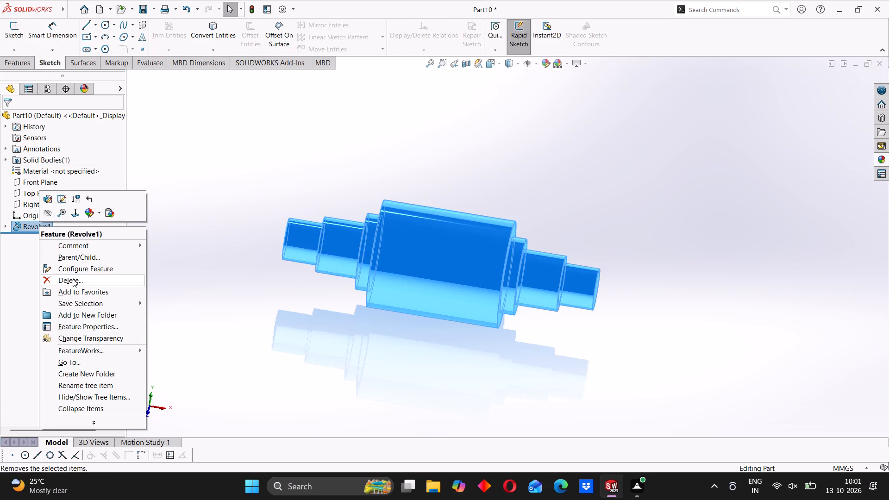
pyautogui.click(73, 279)
pyautogui.click(502, 180)
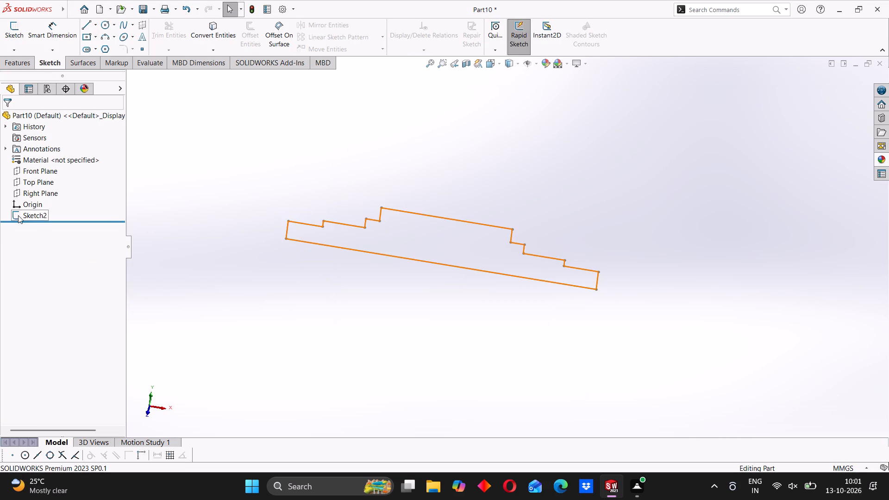
pyautogui.rightClick(25, 212)
pyautogui.click(52, 273)
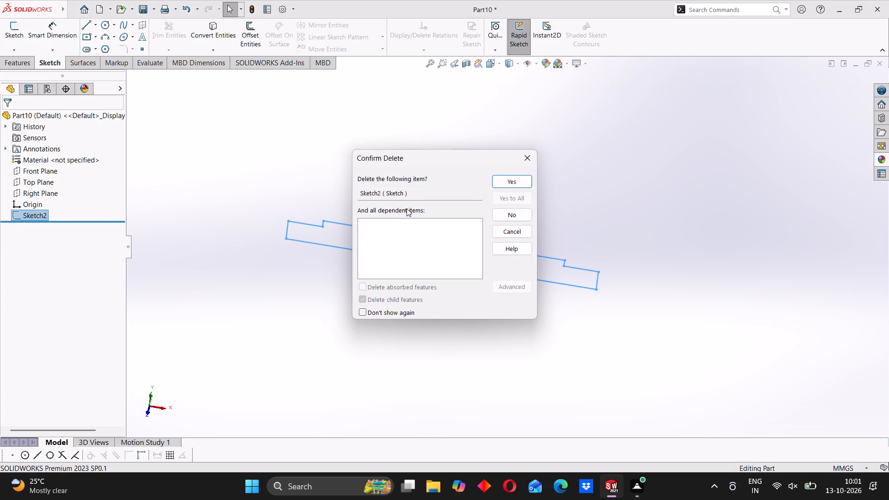
pyautogui.click(520, 180)
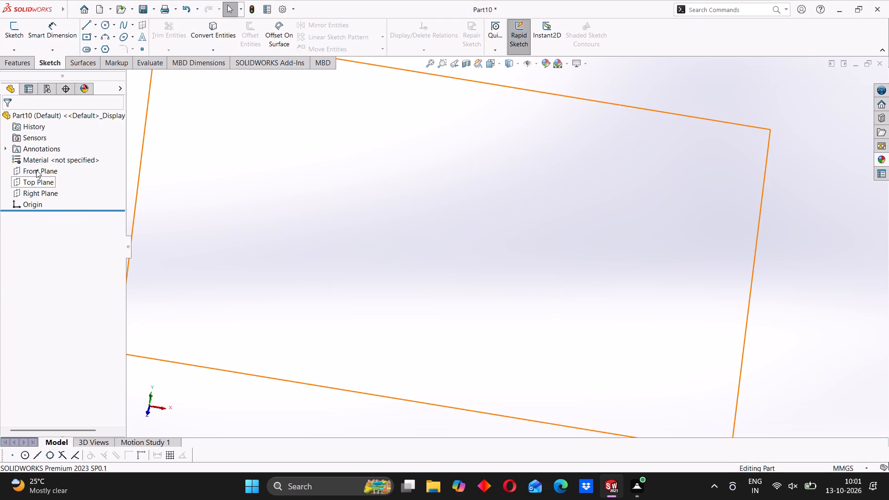
# Sketch a center rectangle about 114 by 64 mm on the Front Plane, centred on the origin.
pyautogui.click(36, 170)
pyautogui.click(45, 158)
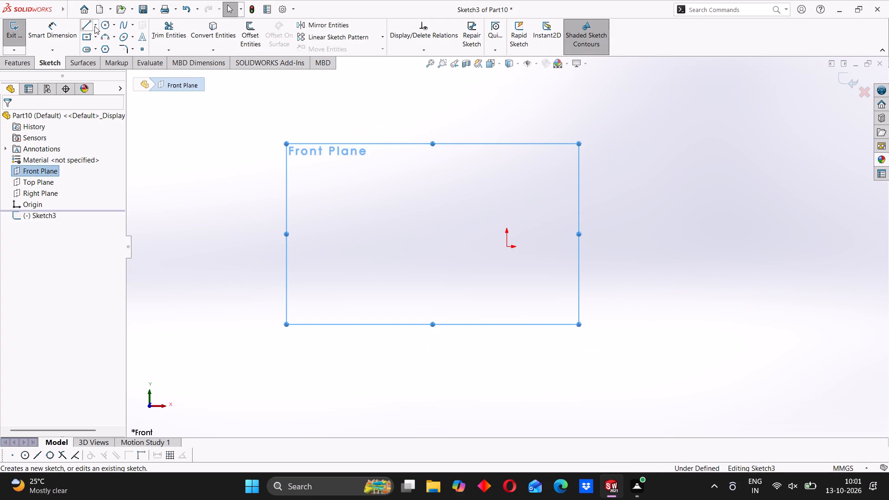
pyautogui.click(92, 37)
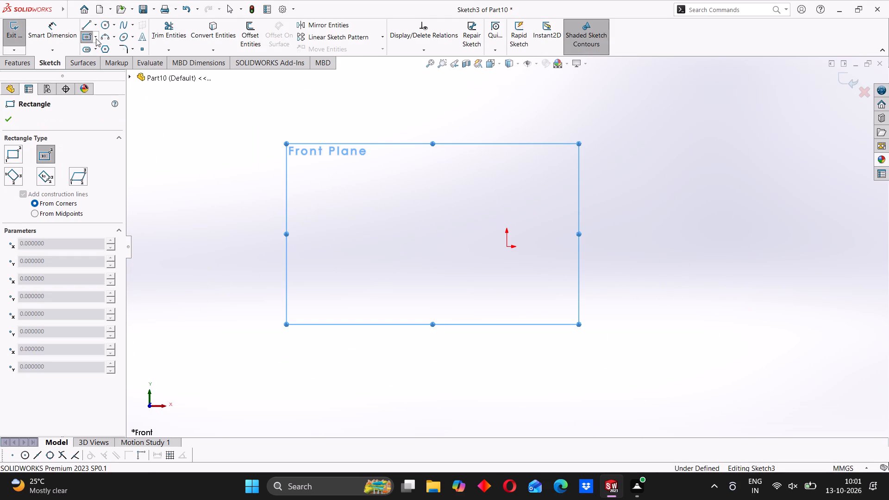
pyautogui.click(507, 245)
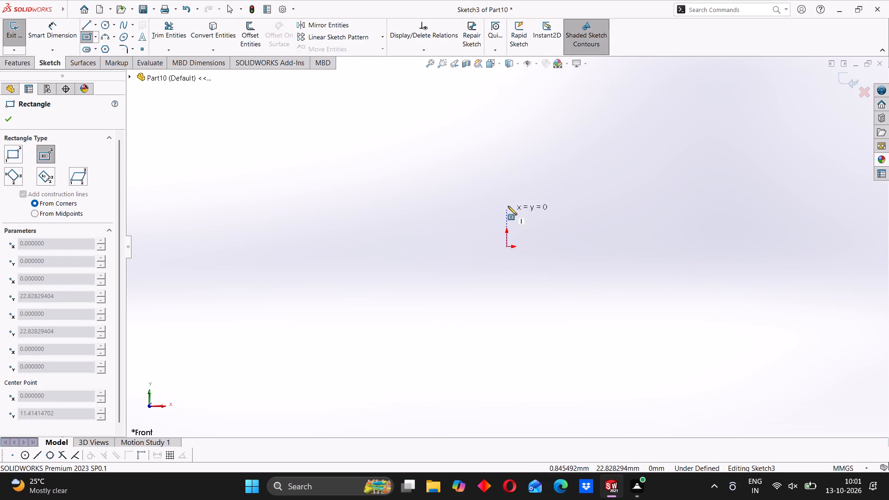
pyautogui.click(413, 194)
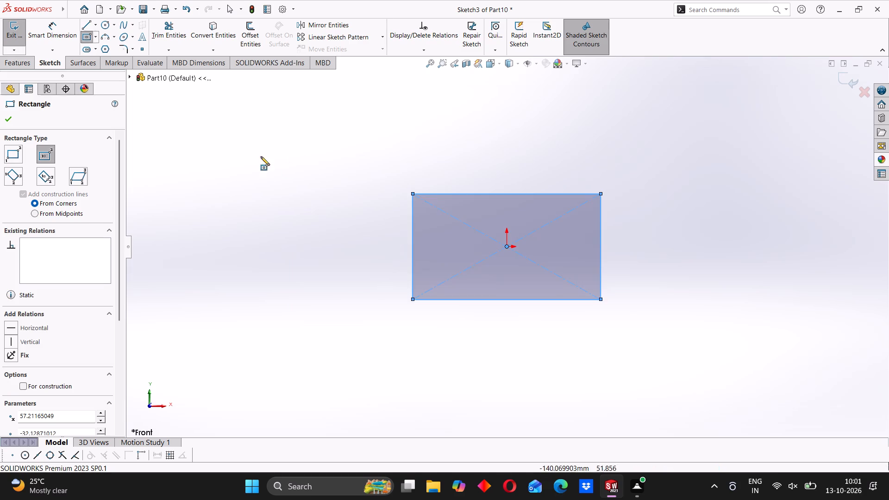
# Dimension the rectangle as 46 mm wide and 22 mm high.
pyautogui.click(63, 40)
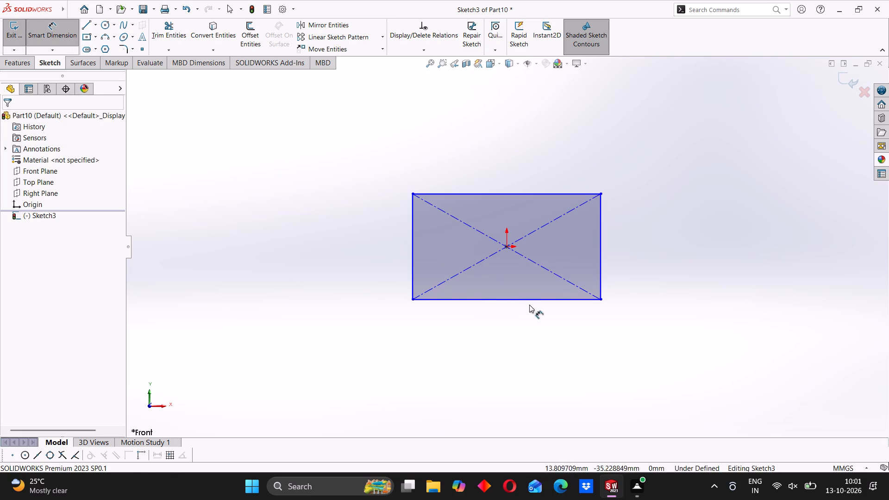
pyautogui.click(512, 299)
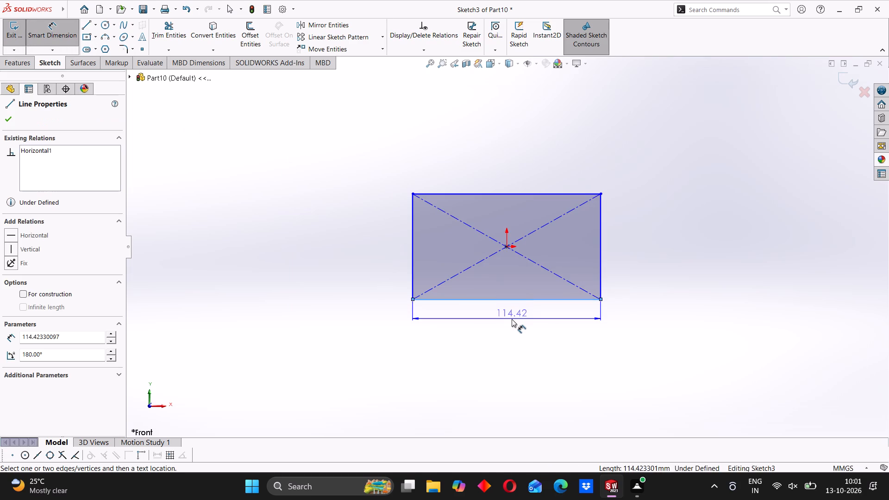
pyautogui.click(512, 318)
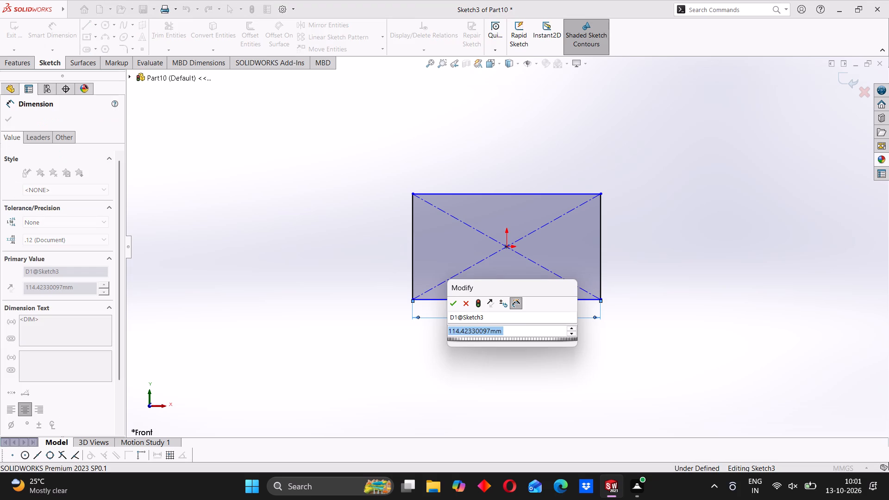
pyautogui.write('46')
pyautogui.press('Return')
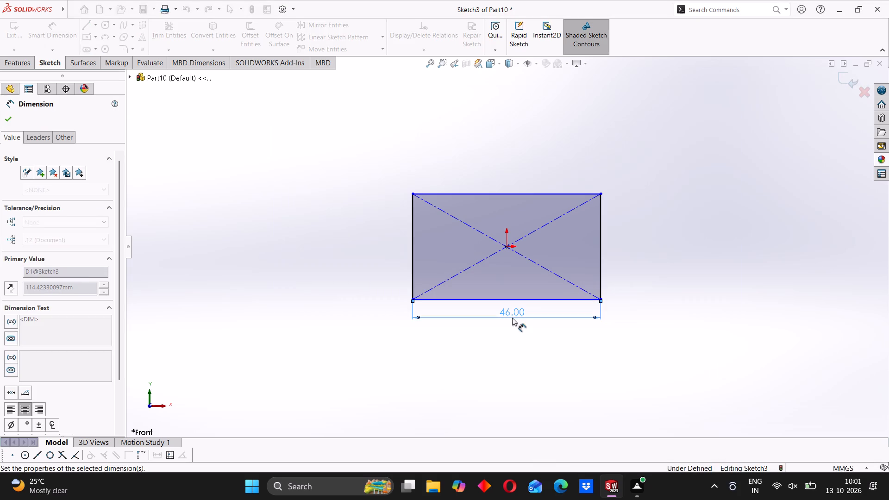
pyautogui.click(600, 231)
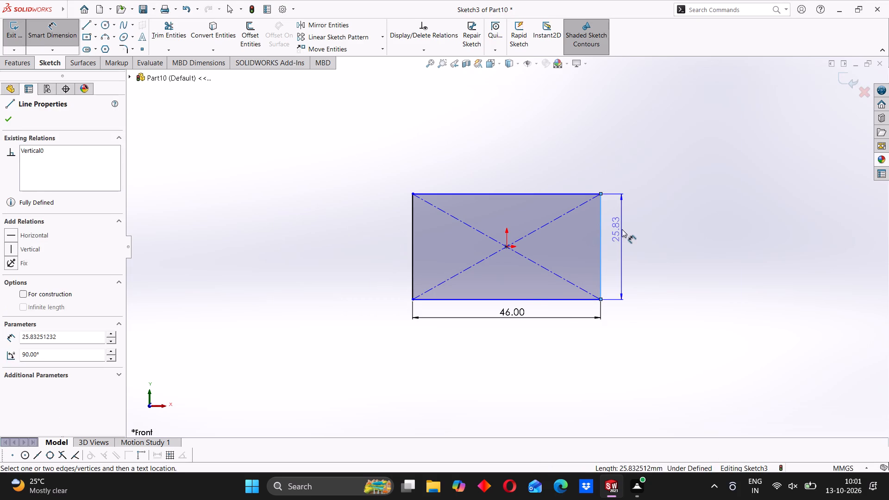
pyautogui.click(622, 229)
pyautogui.write('22')
pyautogui.press('Return')
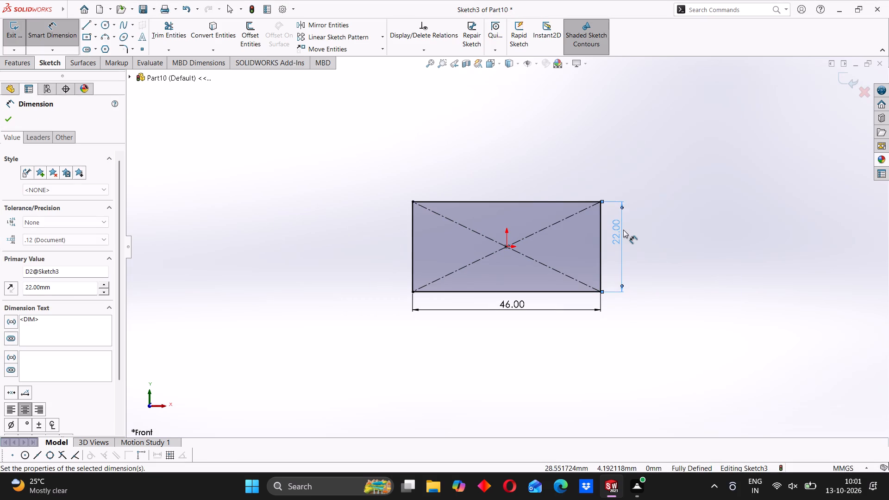
pyautogui.click(341, 243)
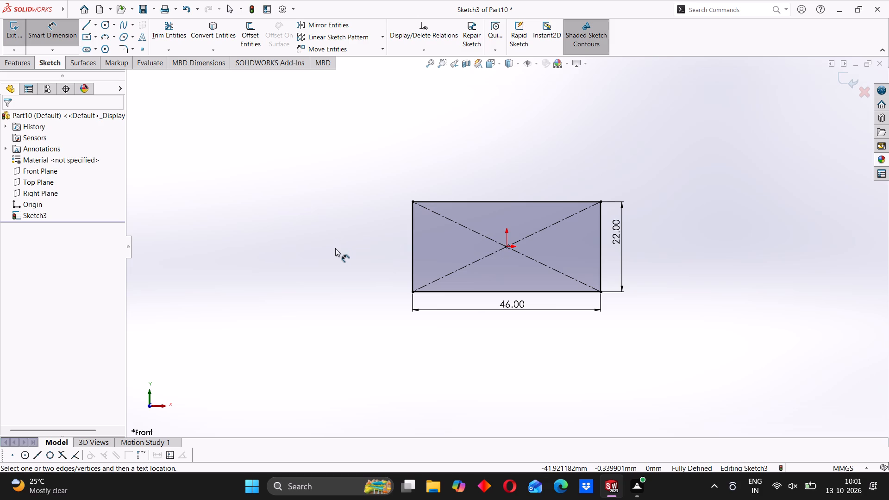
# Extrude the 46 by 22 mm rectangle as a blind boss 22 mm deep.
pyautogui.click(19, 62)
pyautogui.click(20, 37)
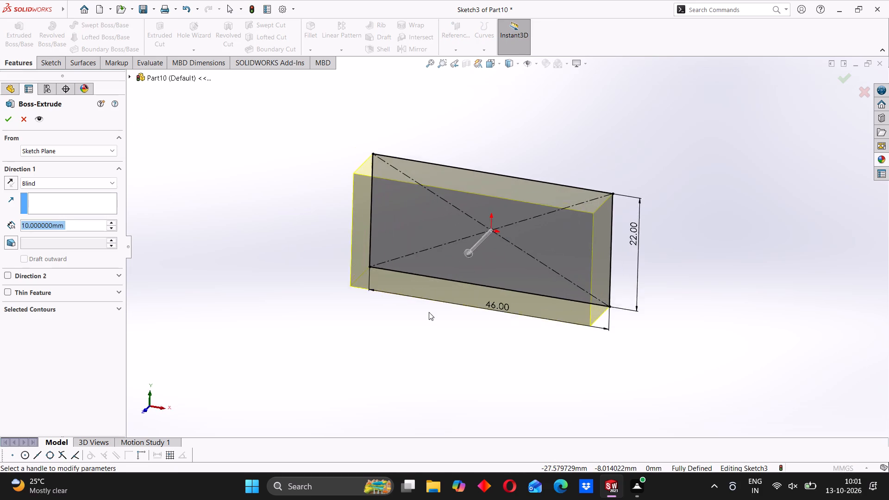
pyautogui.moveTo(413, 250); pyautogui.dragTo(386, 286, button='middle')
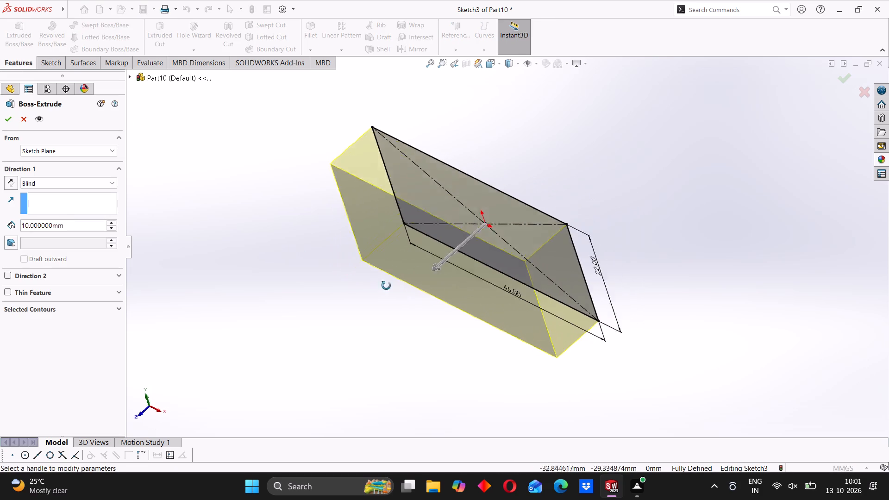
pyautogui.moveTo(386, 286); pyautogui.dragTo(301, 249, button='middle')
pyautogui.moveTo(311, 234); pyautogui.dragTo(413, 287, button='middle')
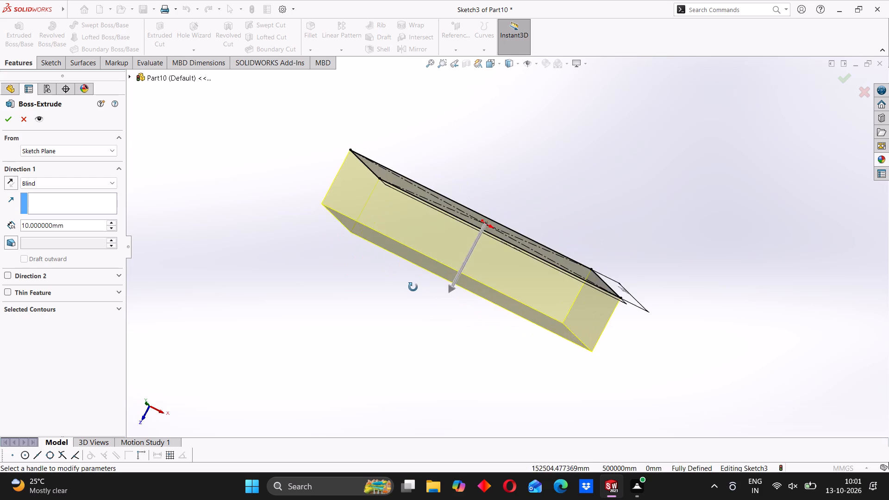
pyautogui.moveTo(413, 287); pyautogui.dragTo(359, 314, button='middle')
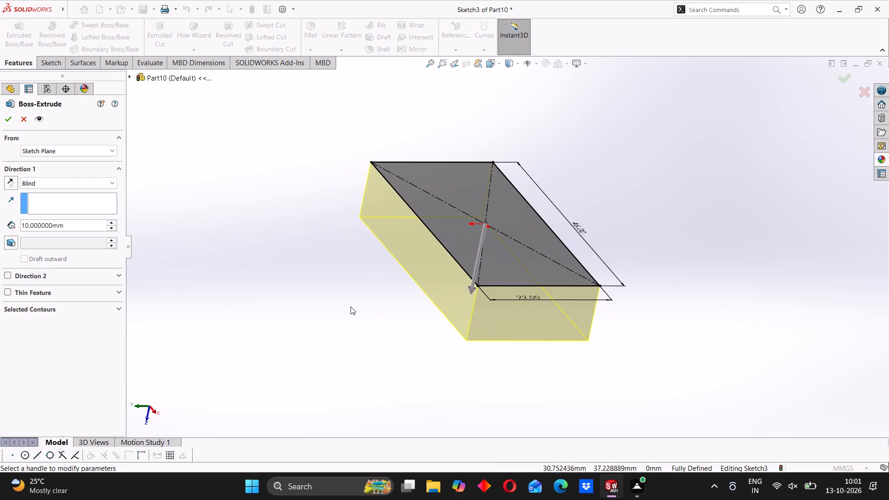
pyautogui.moveTo(71, 226); pyautogui.dragTo(65, 226)
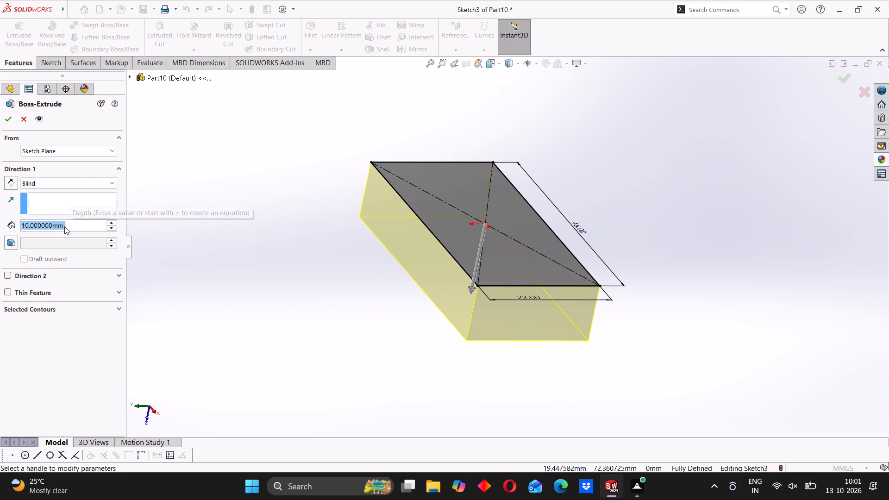
pyautogui.write('46')
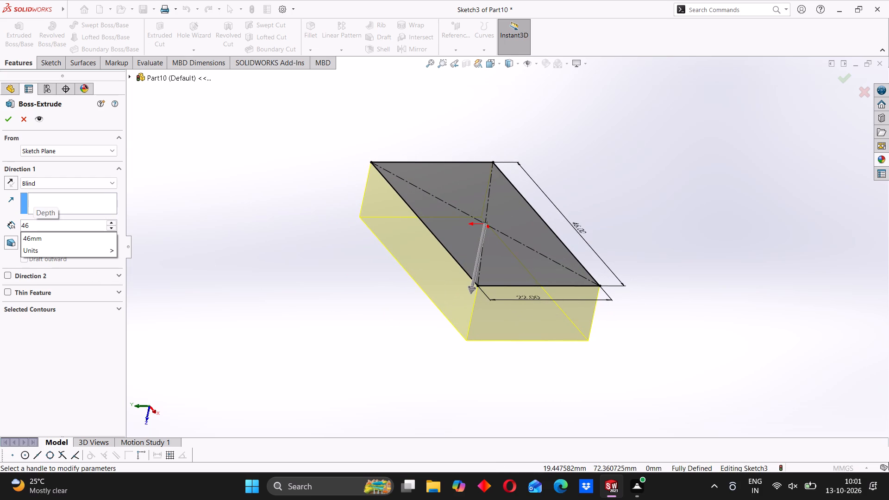
pyautogui.press('Return')
pyautogui.scroll(3, 376, 342)
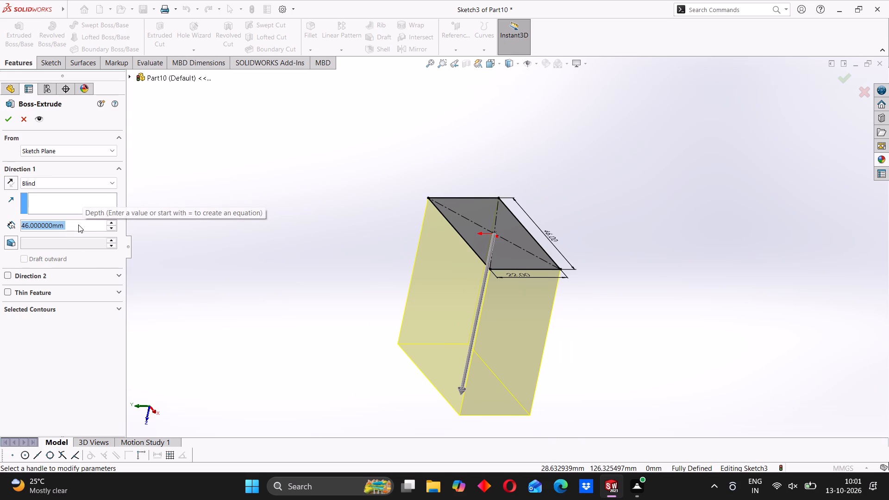
pyautogui.press('BackSpace')
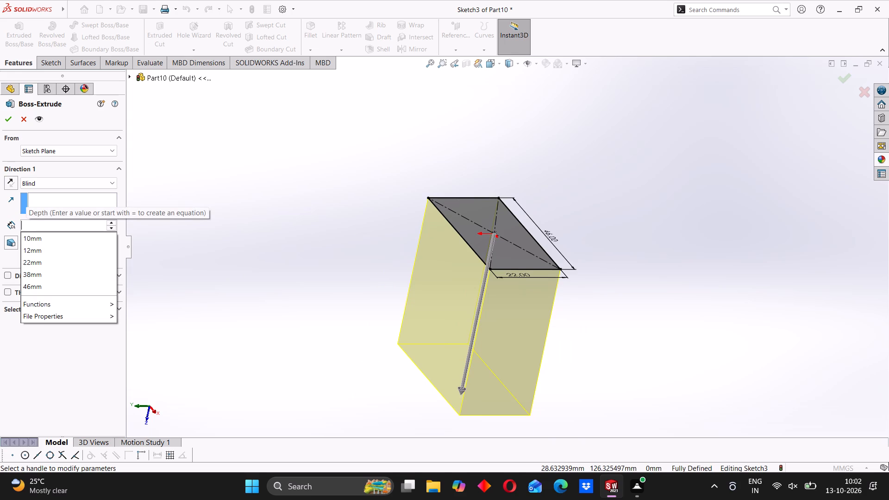
pyautogui.write('22')
pyautogui.press('Return')
pyautogui.moveTo(505, 311); pyautogui.dragTo(366, 284, button='middle')
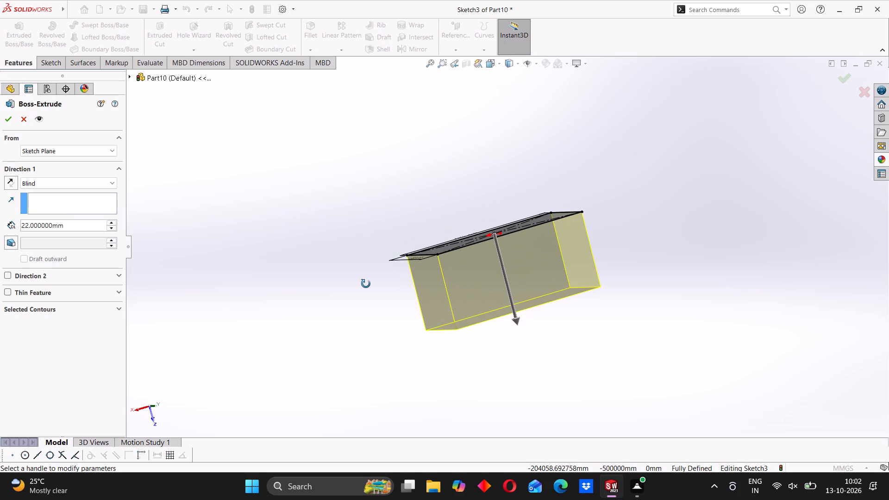
pyautogui.moveTo(366, 284); pyautogui.dragTo(374, 285, button='middle')
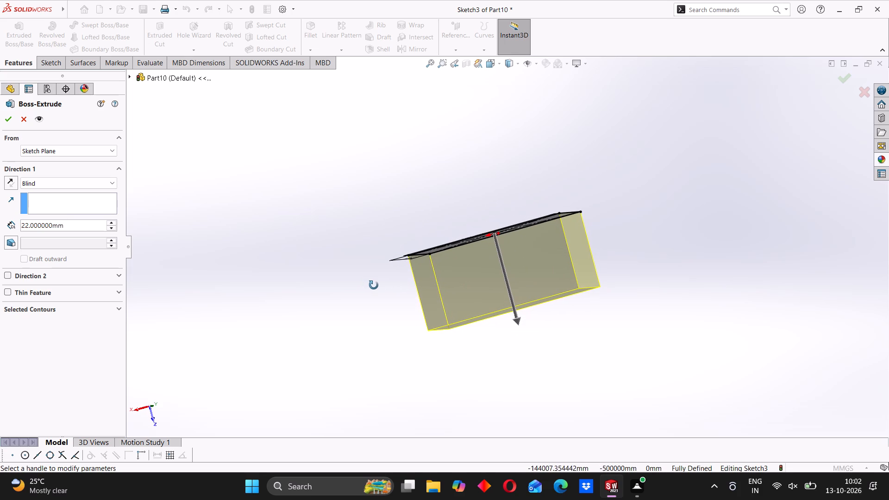
pyautogui.moveTo(374, 285); pyautogui.dragTo(377, 296, button='middle')
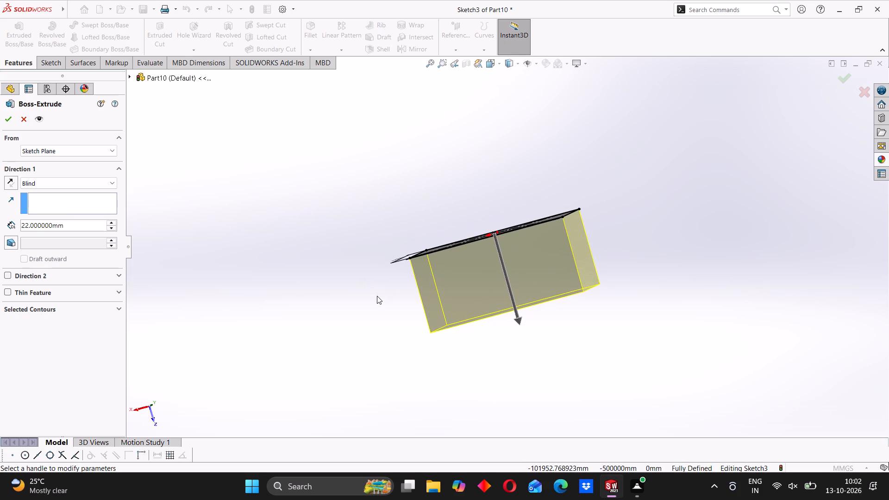
pyautogui.scroll(3, 386, 288)
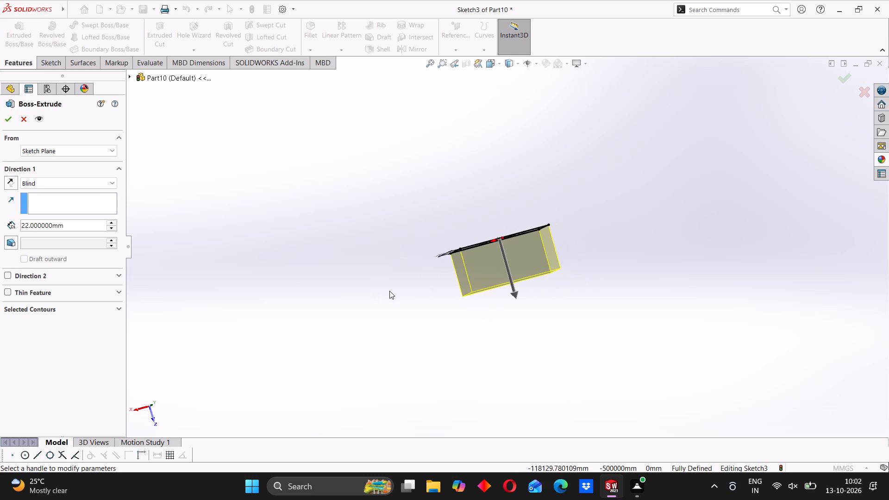
pyautogui.moveTo(389, 291); pyautogui.dragTo(473, 276, button='middle')
pyautogui.scroll(-3, 473, 256)
pyautogui.moveTo(443, 279); pyautogui.dragTo(493, 278, button='middle')
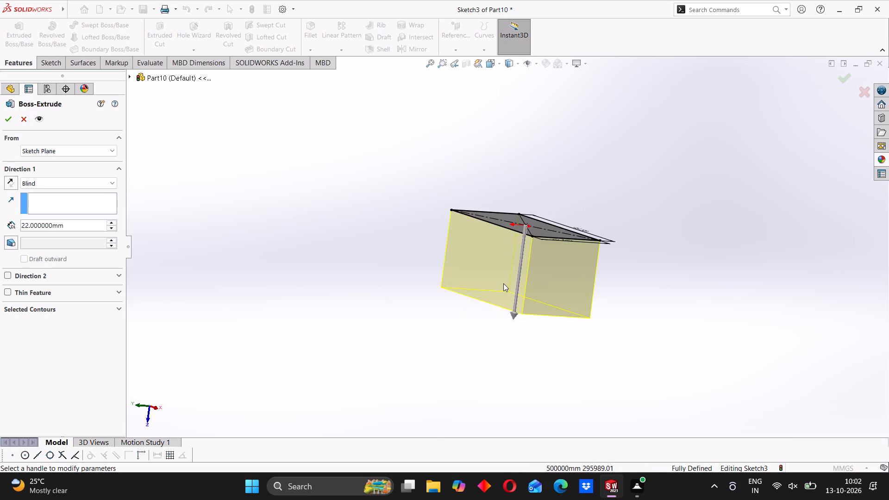
pyautogui.scroll(-1, 626, 250)
pyautogui.moveTo(626, 250); pyautogui.dragTo(573, 251, button='middle')
pyautogui.scroll(-1, 473, 234)
pyautogui.moveTo(469, 242); pyautogui.dragTo(496, 245, button='middle')
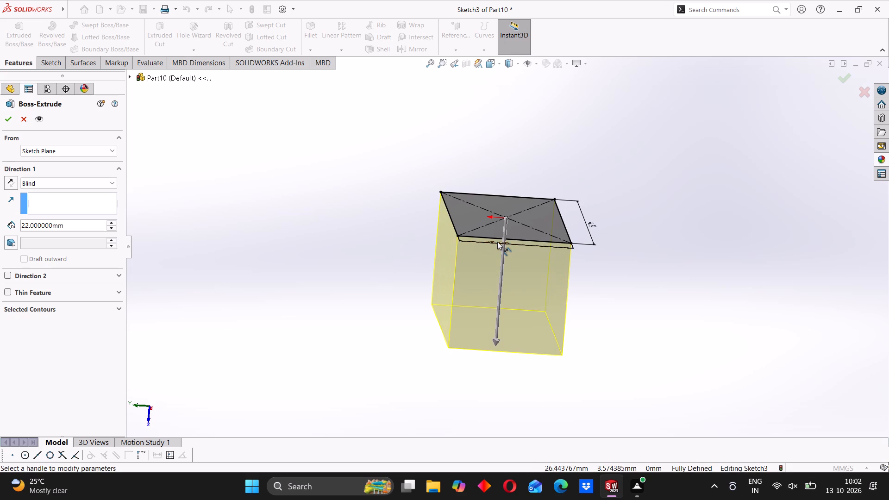
pyautogui.moveTo(563, 294); pyautogui.dragTo(527, 333, button='middle')
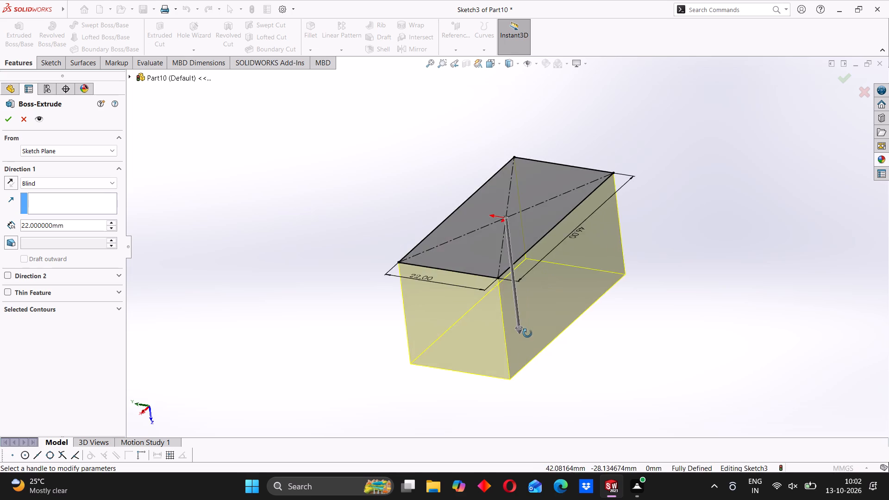
pyautogui.moveTo(527, 333); pyautogui.dragTo(533, 304, button='middle')
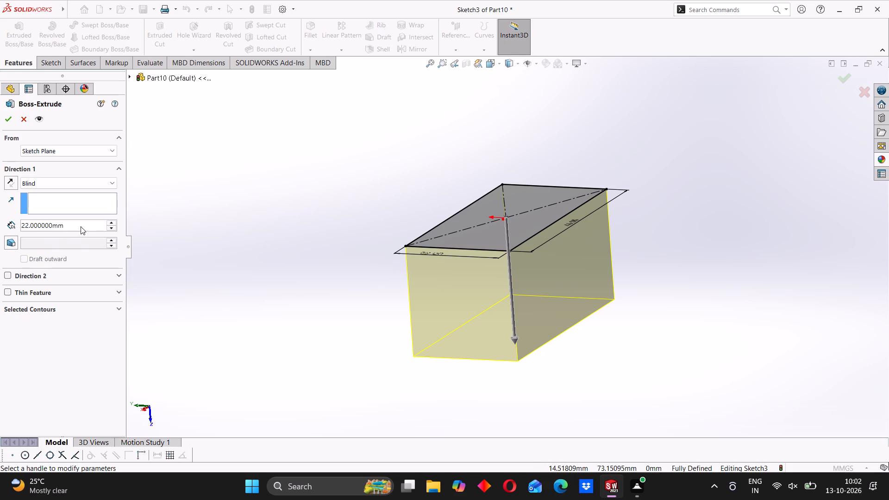
pyautogui.click(10, 122)
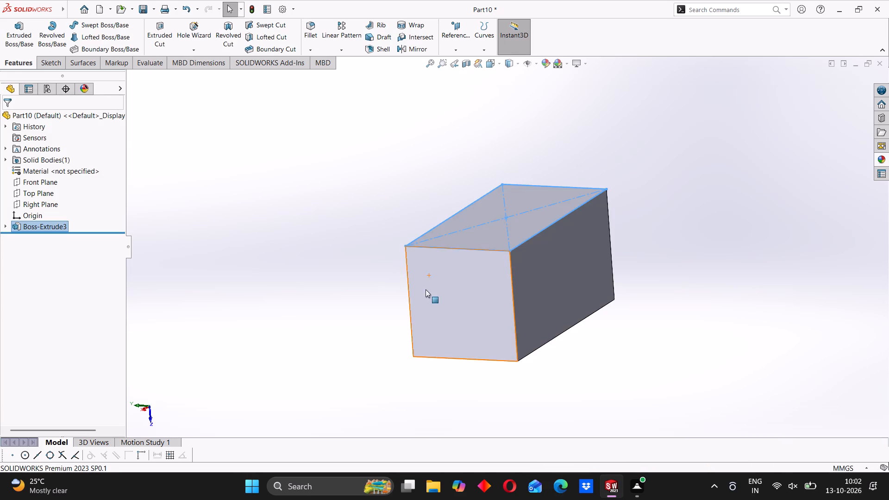
# Examine the extruded block's faces and proportions from several angles.
pyautogui.moveTo(426, 289); pyautogui.dragTo(555, 333, button='middle')
pyautogui.click(319, 203)
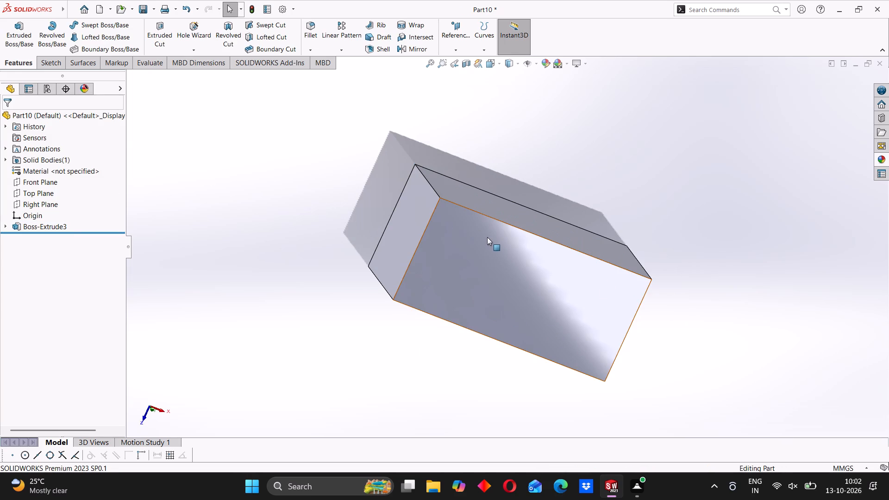
pyautogui.moveTo(491, 239); pyautogui.dragTo(417, 265, button='middle')
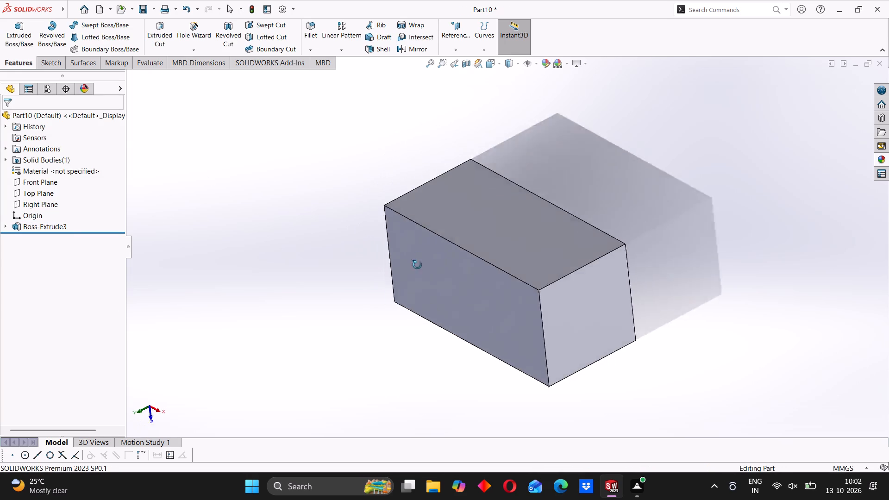
pyautogui.moveTo(417, 265); pyautogui.dragTo(406, 292, button='middle')
pyautogui.scroll(1, 407, 288)
pyautogui.moveTo(378, 294); pyautogui.dragTo(400, 264, button='middle')
pyautogui.scroll(1, 378, 294)
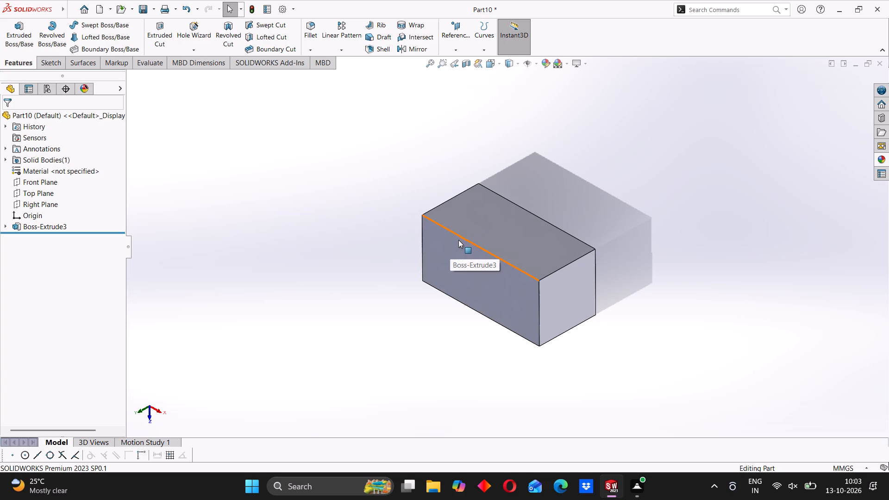
pyautogui.scroll(2, 459, 240)
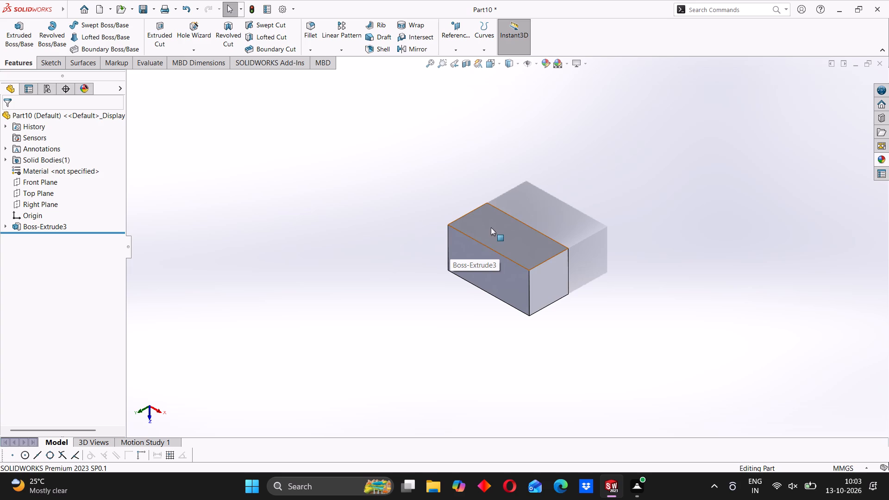
pyautogui.scroll(2, 496, 245)
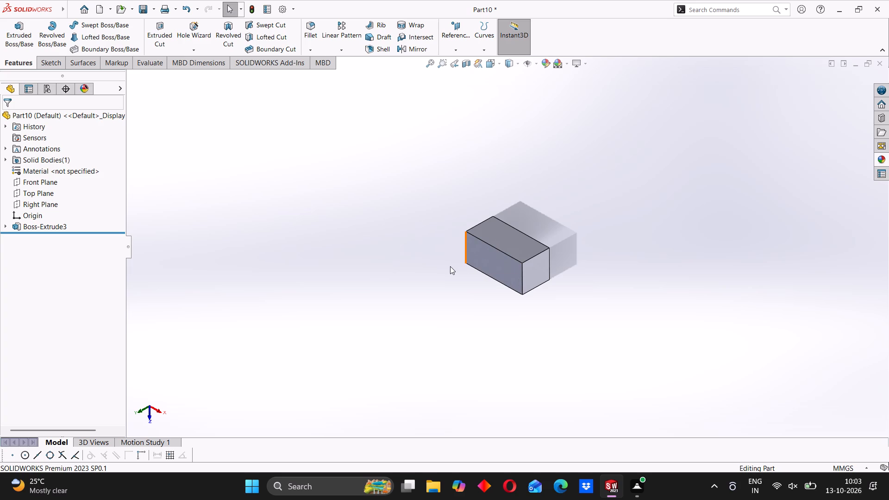
pyautogui.scroll(-3, 498, 243)
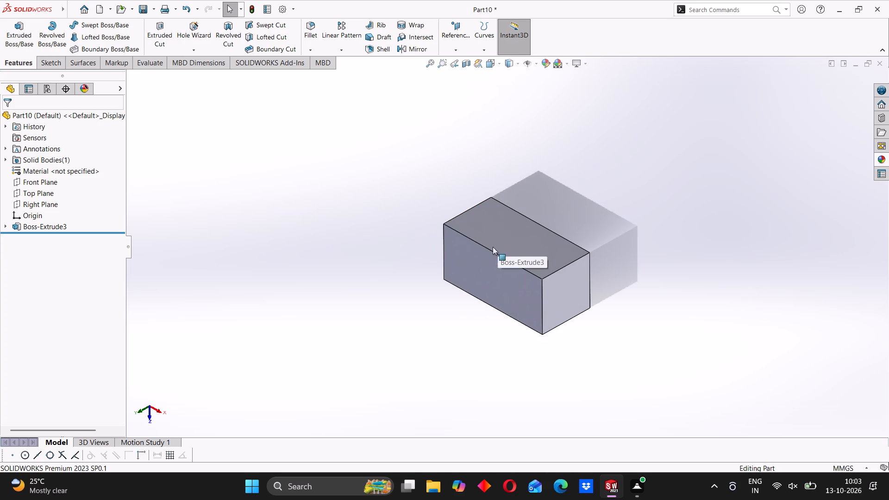
pyautogui.moveTo(475, 296); pyautogui.dragTo(506, 263, button='middle')
pyautogui.scroll(-4, 473, 254)
pyautogui.moveTo(410, 273); pyautogui.dragTo(501, 278, button='middle')
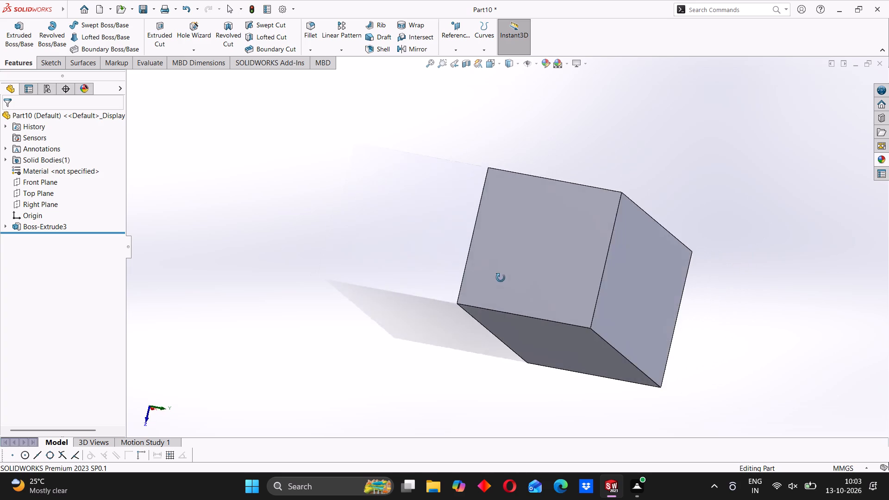
pyautogui.moveTo(501, 278); pyautogui.dragTo(521, 318, button='middle')
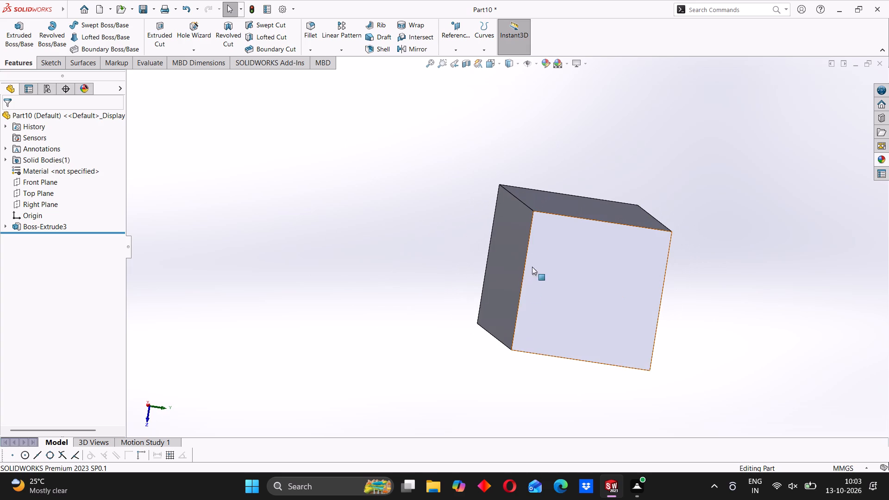
# Add a DimXpert dimension for the block's extruded depth, using the depth edge of its square end face.
pyautogui.click(59, 68)
pyautogui.click(60, 41)
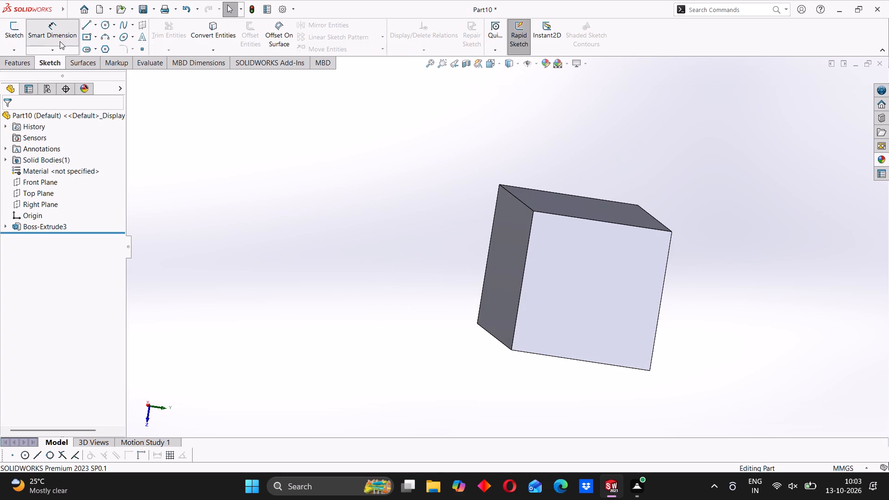
pyautogui.click(527, 260)
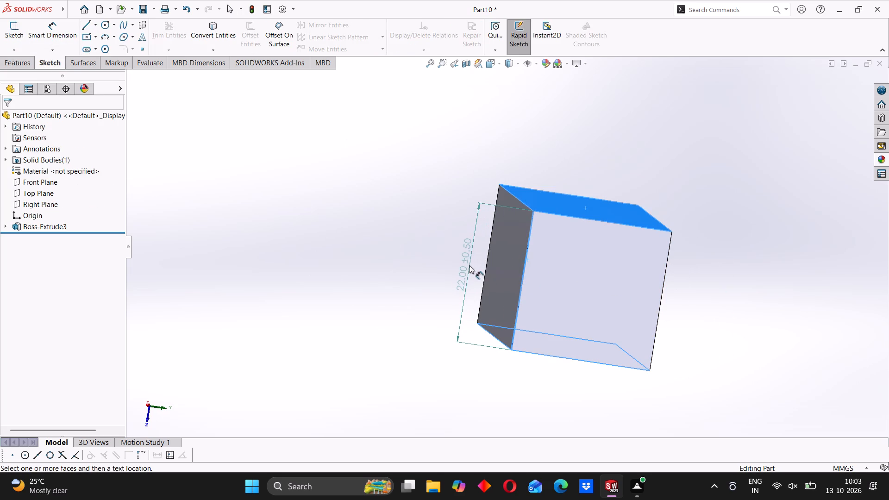
pyautogui.rightClick(463, 268)
pyautogui.click(451, 271)
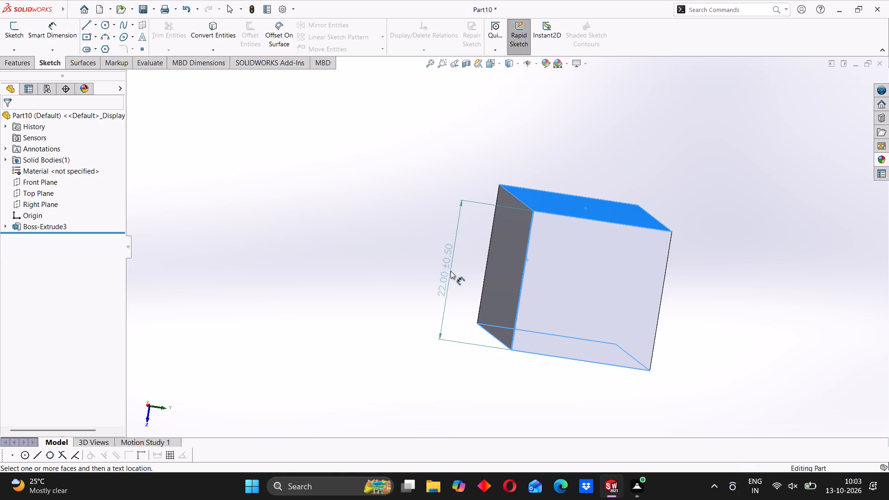
# Add a DimXpert dimension across the block's two long side faces, using the short edge of the square end face.
pyautogui.moveTo(573, 299); pyautogui.dragTo(542, 302, button='middle')
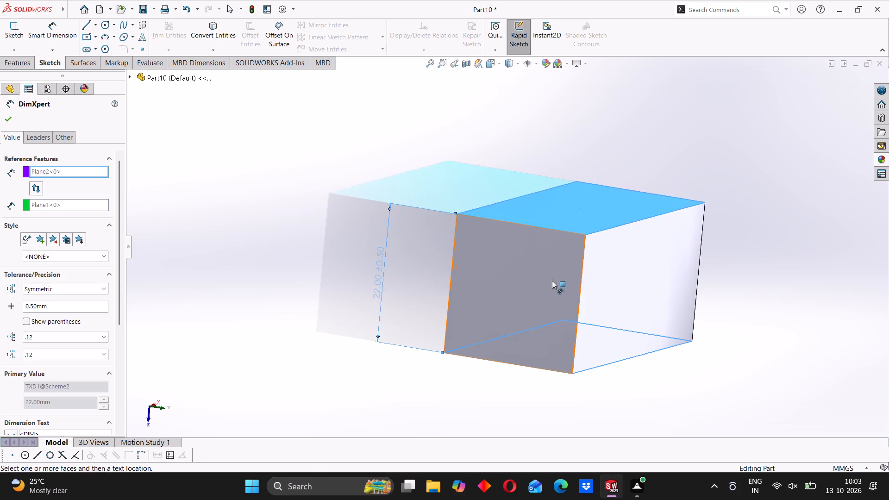
pyautogui.moveTo(553, 281); pyautogui.dragTo(573, 276, button='middle')
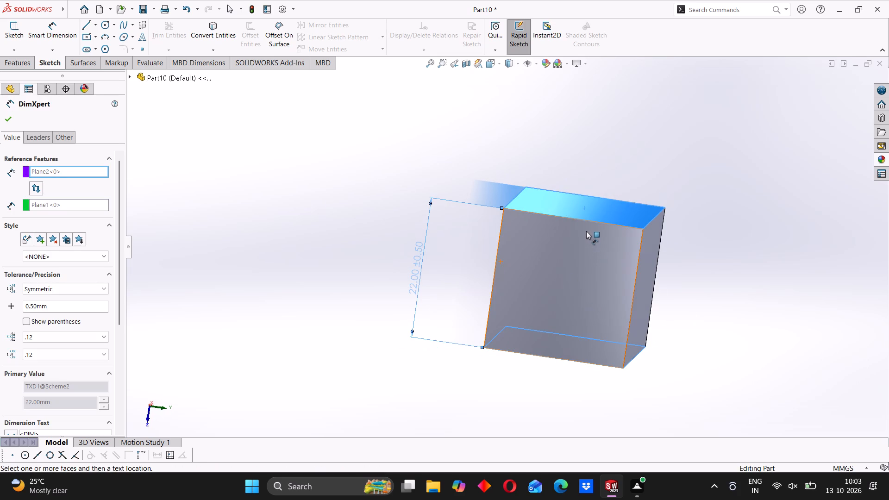
pyautogui.click(586, 221)
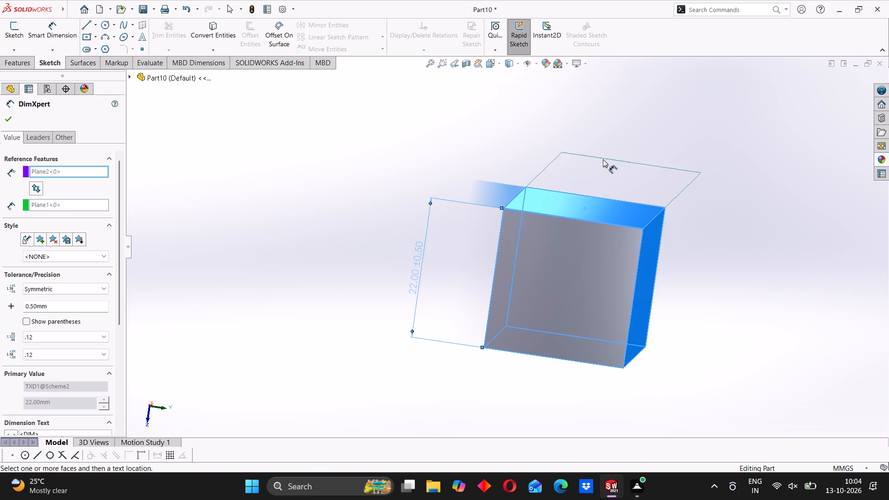
pyautogui.click(603, 160)
pyautogui.moveTo(665, 189); pyautogui.dragTo(624, 282, button='middle')
pyautogui.scroll(4, 665, 213)
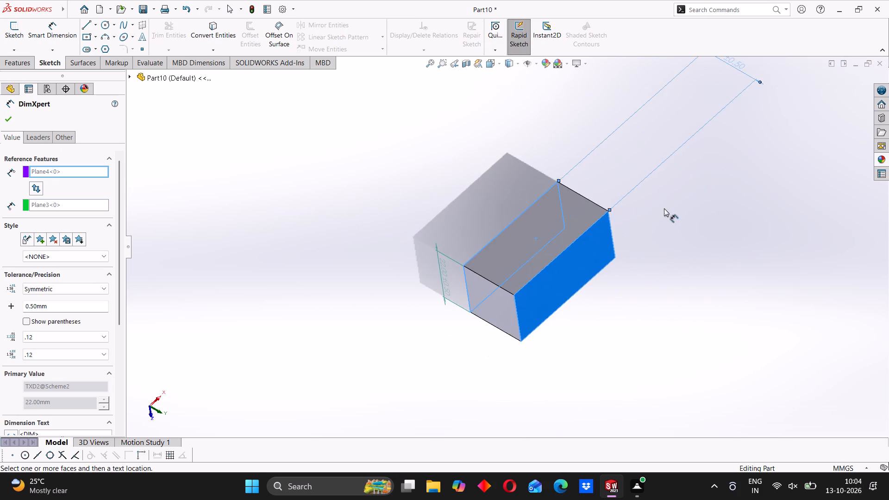
pyautogui.scroll(3, 664, 208)
pyautogui.scroll(-4, 642, 143)
pyautogui.scroll(4, 547, 199)
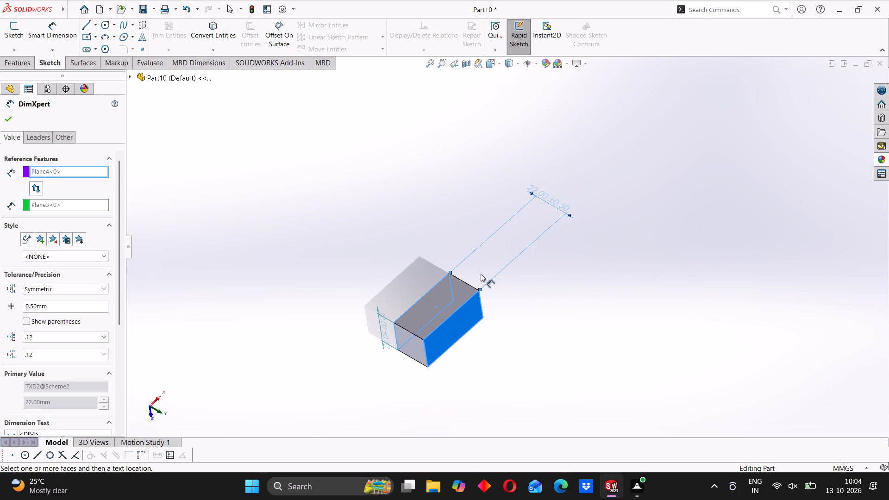
pyautogui.moveTo(477, 287); pyautogui.dragTo(504, 240, button='middle')
pyautogui.scroll(1, 454, 316)
pyautogui.moveTo(454, 316); pyautogui.dragTo(449, 303, button='middle')
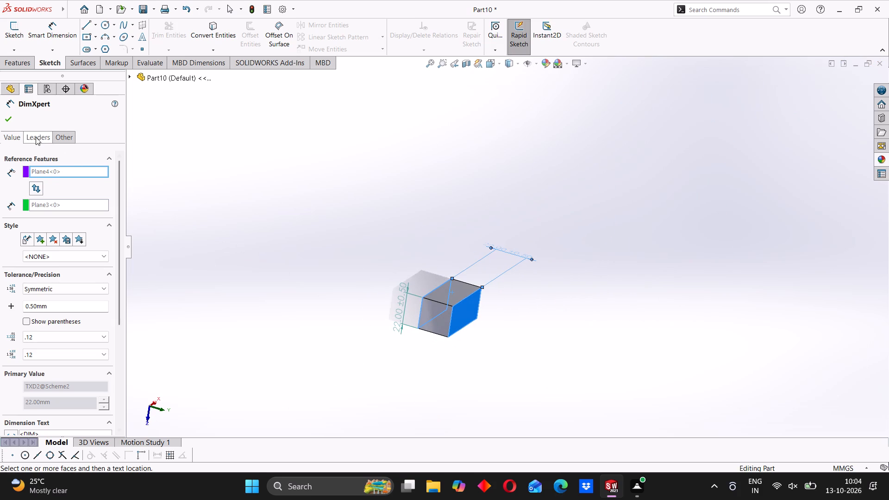
pyautogui.click(225, 179)
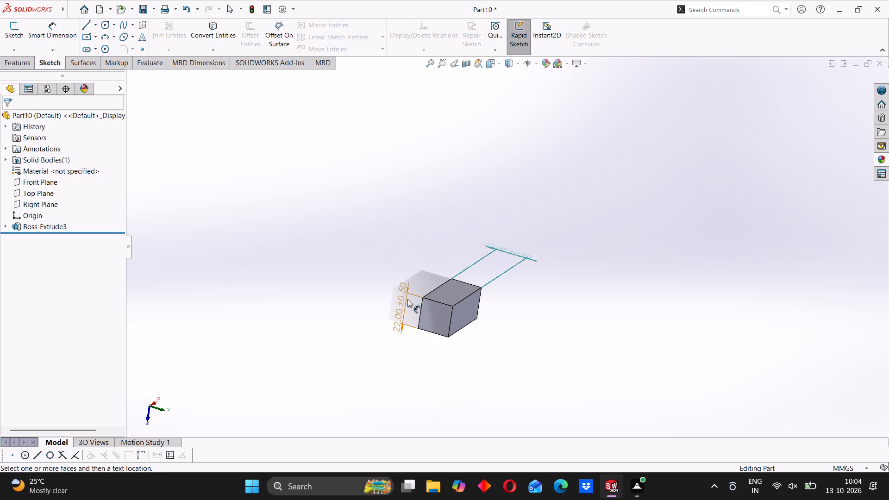
# Delete both 22 mm DimXpert dimensions from the block.
pyautogui.rightClick(407, 299)
pyautogui.click(488, 194)
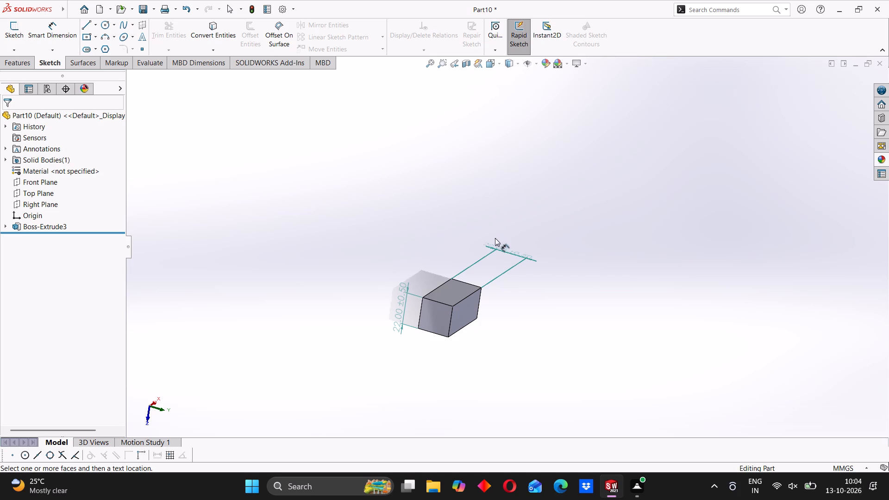
pyautogui.rightClick(505, 254)
pyautogui.click(688, 217)
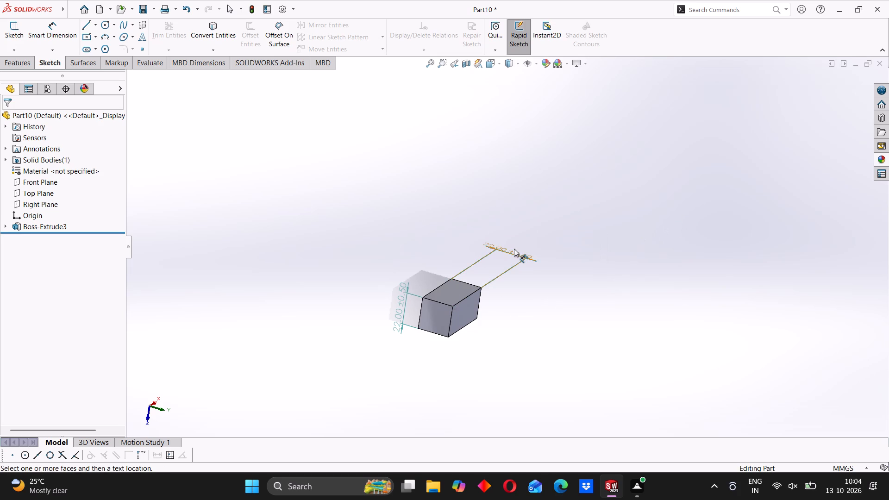
pyautogui.click(506, 250)
pyautogui.press('Delete')
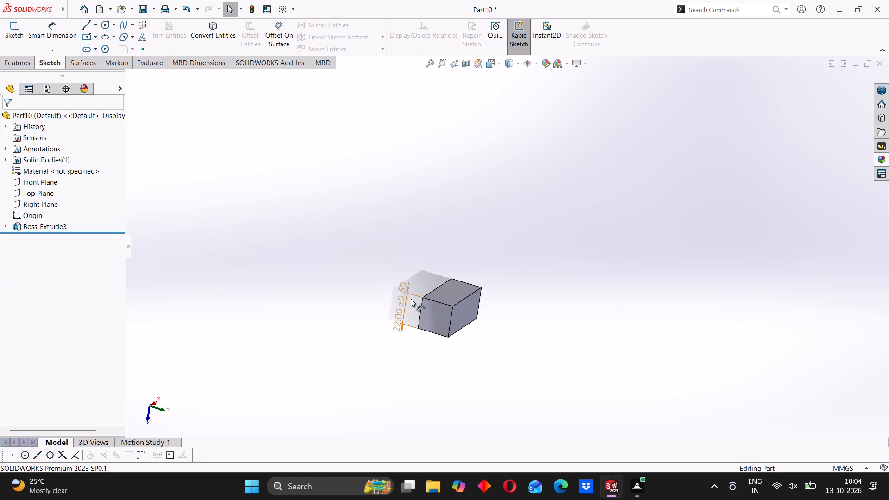
pyautogui.click(400, 301)
pyautogui.press('Delete')
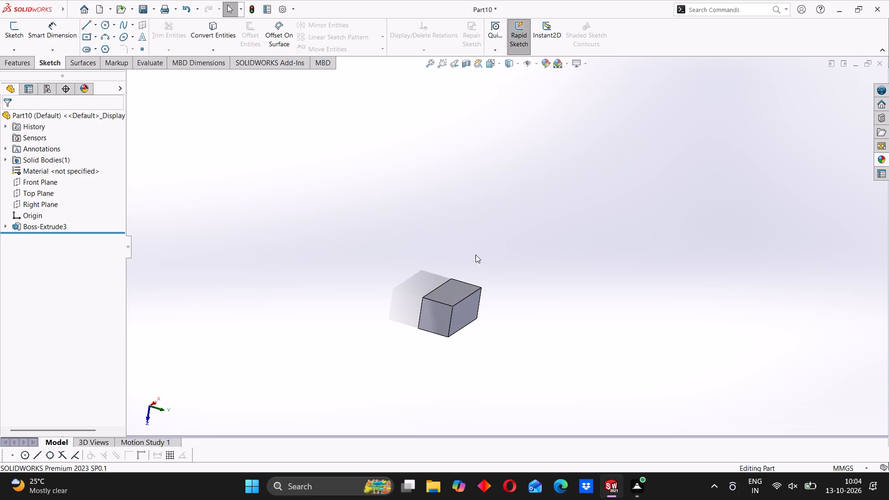
# Examine the block's long side faces and square end faces from several angles to judge its proportions.
pyautogui.moveTo(468, 307); pyautogui.dragTo(435, 287, button='middle')
pyautogui.moveTo(421, 283); pyautogui.dragTo(467, 338, button='middle')
pyautogui.moveTo(457, 273); pyautogui.dragTo(464, 364, button='middle')
pyautogui.moveTo(455, 292); pyautogui.dragTo(453, 324, button='middle')
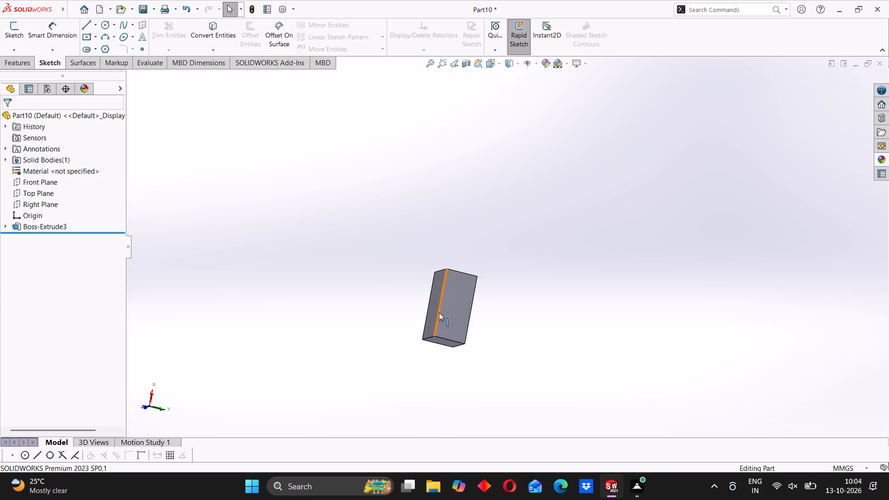
pyautogui.scroll(-1, 442, 294)
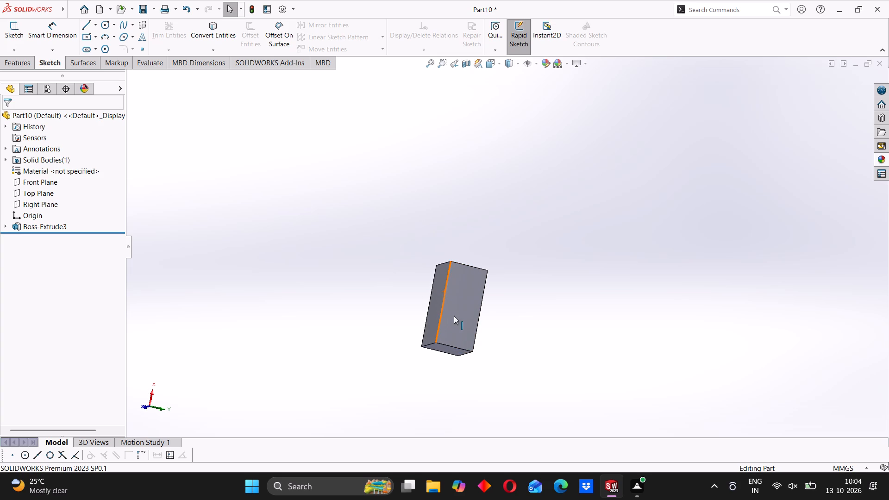
pyautogui.scroll(3, 454, 316)
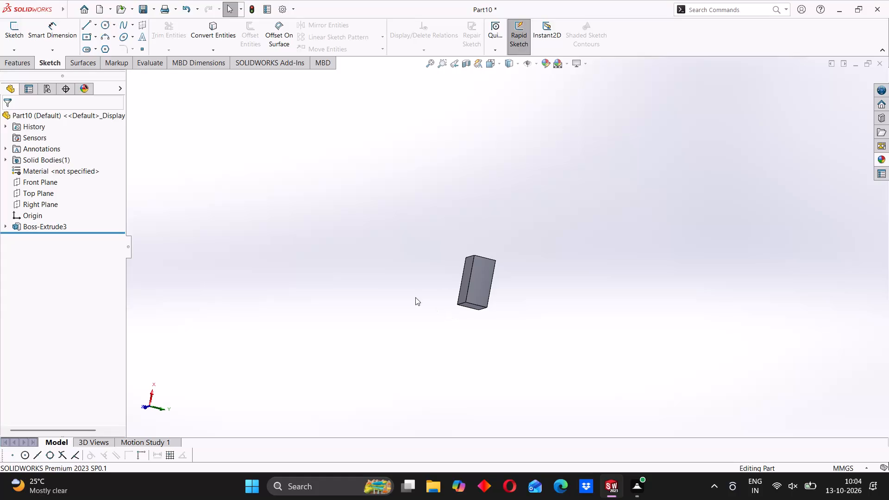
pyautogui.scroll(-2, 488, 262)
pyautogui.moveTo(493, 289); pyautogui.dragTo(474, 306, button='middle')
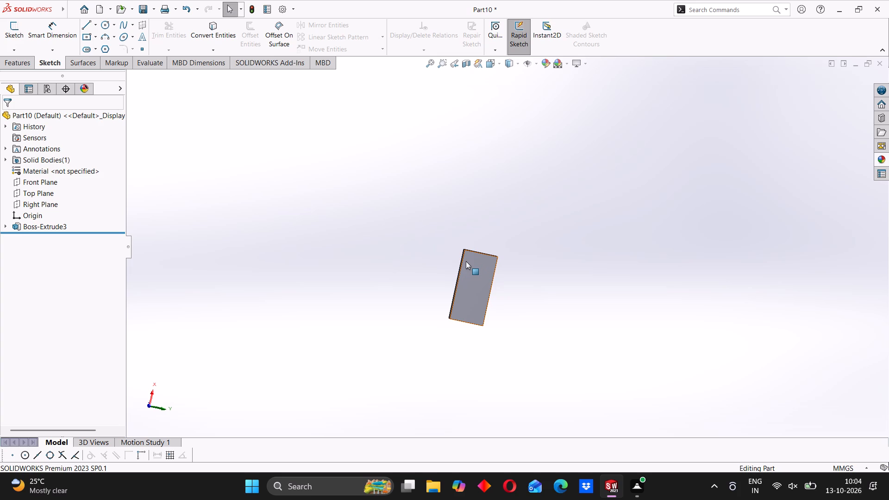
pyautogui.scroll(-1, 469, 272)
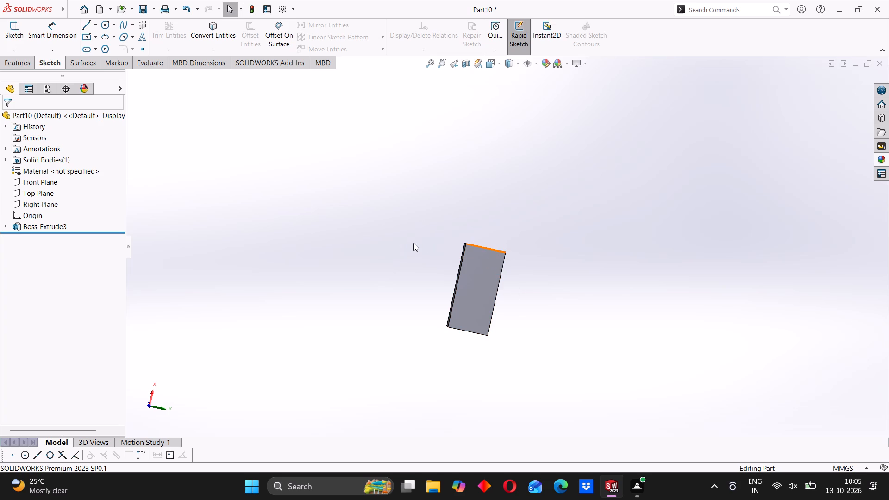
pyautogui.scroll(-2, 426, 243)
pyautogui.moveTo(534, 278); pyautogui.dragTo(495, 274, button='middle')
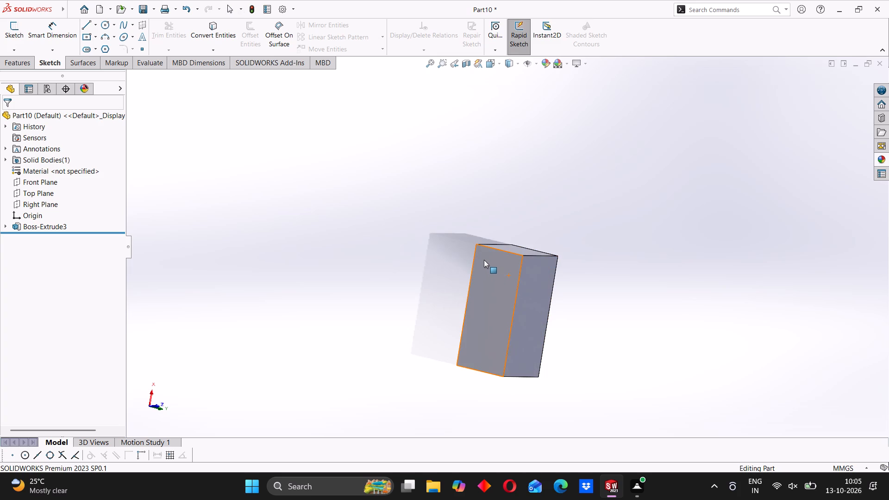
pyautogui.moveTo(526, 308); pyautogui.dragTo(498, 263, button='middle')
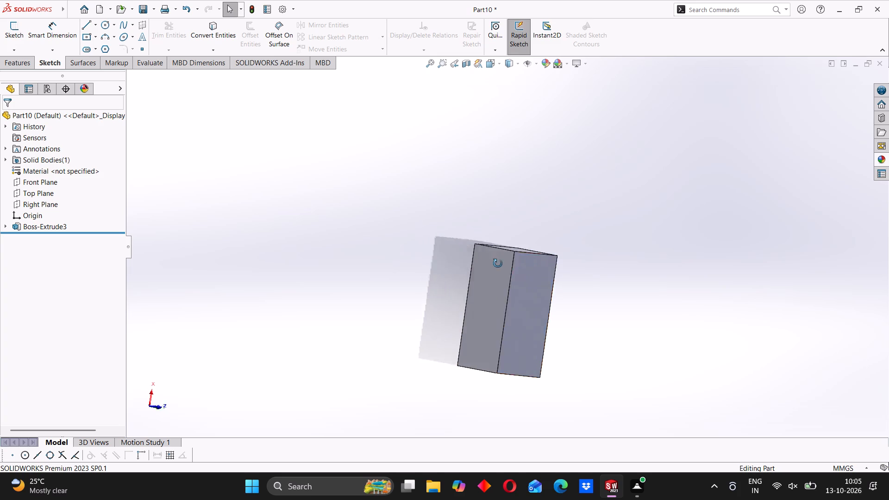
pyautogui.moveTo(498, 263); pyautogui.dragTo(498, 262, button='middle')
pyautogui.moveTo(488, 288); pyautogui.dragTo(514, 295, button='middle')
pyautogui.scroll(-2, 497, 289)
pyautogui.moveTo(481, 306); pyautogui.dragTo(501, 313, button='middle')
pyautogui.scroll(3, 498, 296)
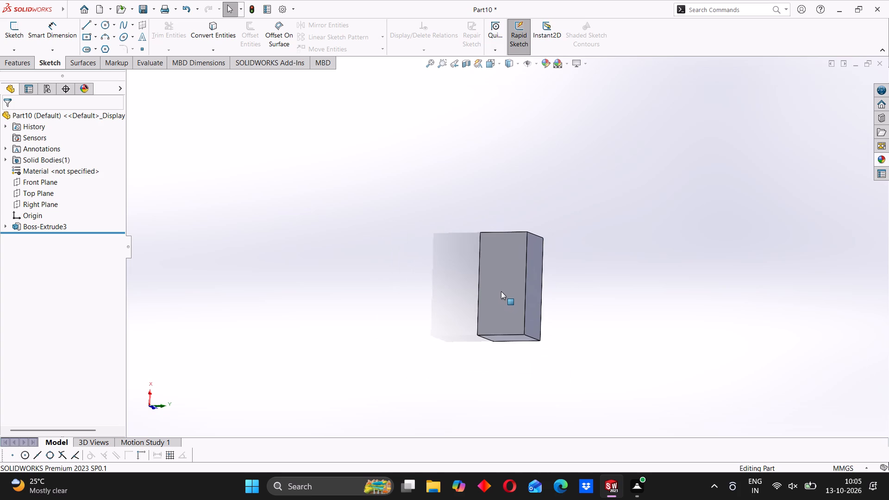
pyautogui.scroll(-1, 501, 291)
pyautogui.scroll(1, 499, 292)
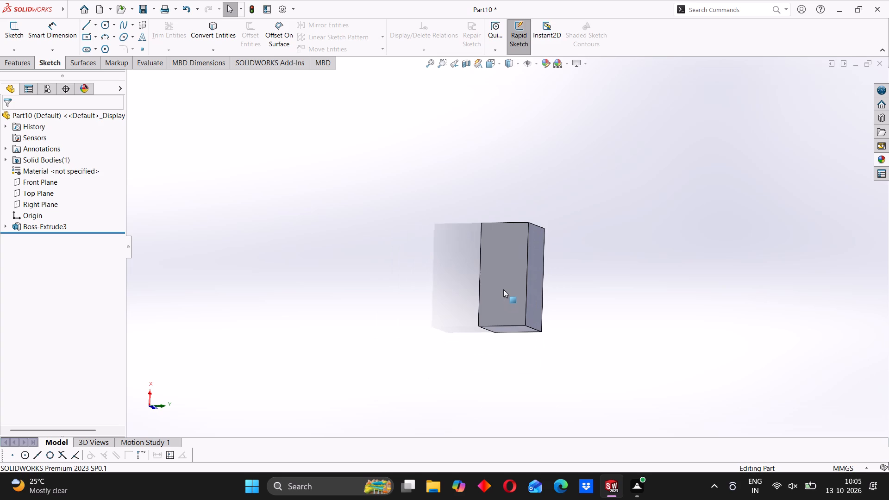
pyautogui.moveTo(505, 291); pyautogui.dragTo(535, 339, button='middle')
pyautogui.moveTo(551, 248); pyautogui.dragTo(518, 281, button='middle')
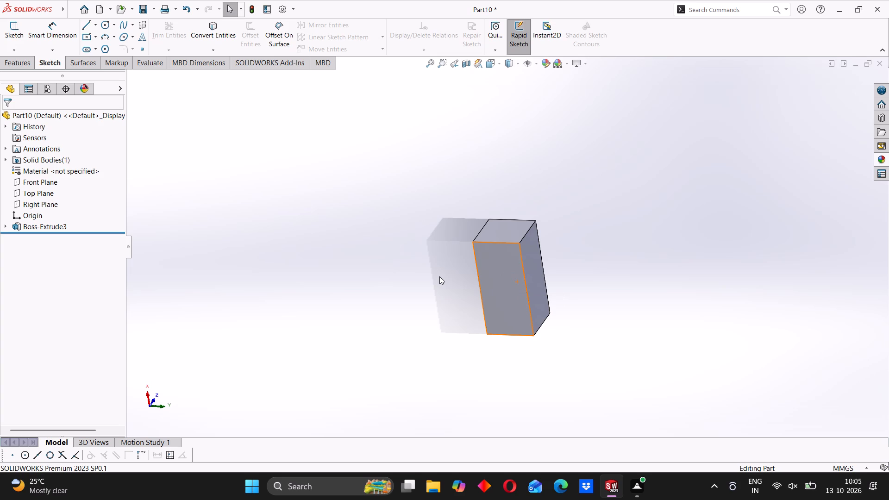
pyautogui.scroll(-1, 492, 269)
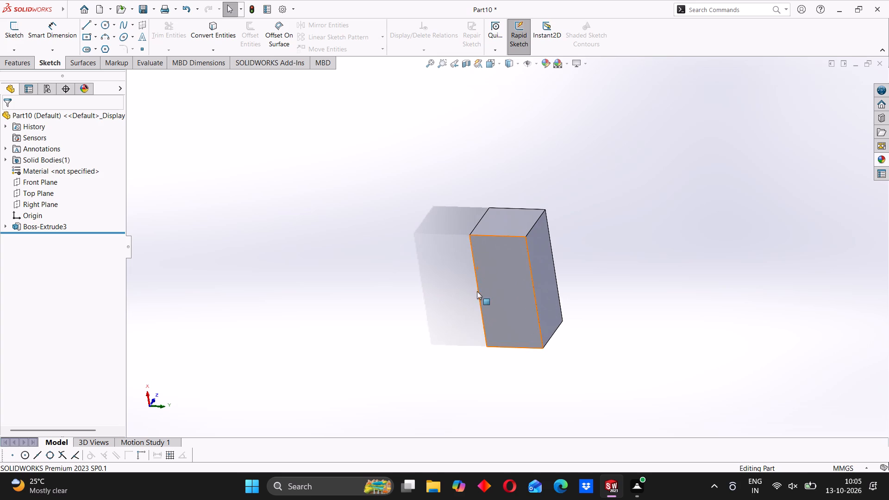
pyautogui.moveTo(477, 292); pyautogui.dragTo(482, 284, button='middle')
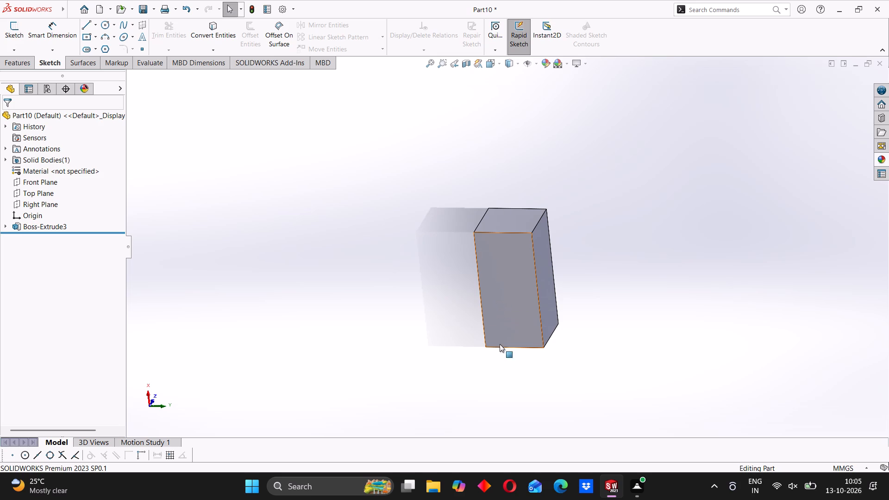
pyautogui.scroll(-2, 515, 315)
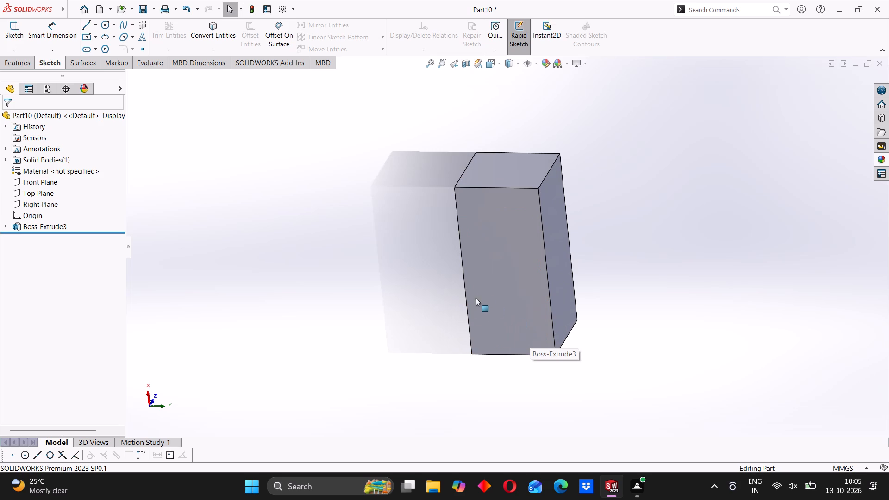
pyautogui.moveTo(472, 302); pyautogui.dragTo(490, 261, button='middle')
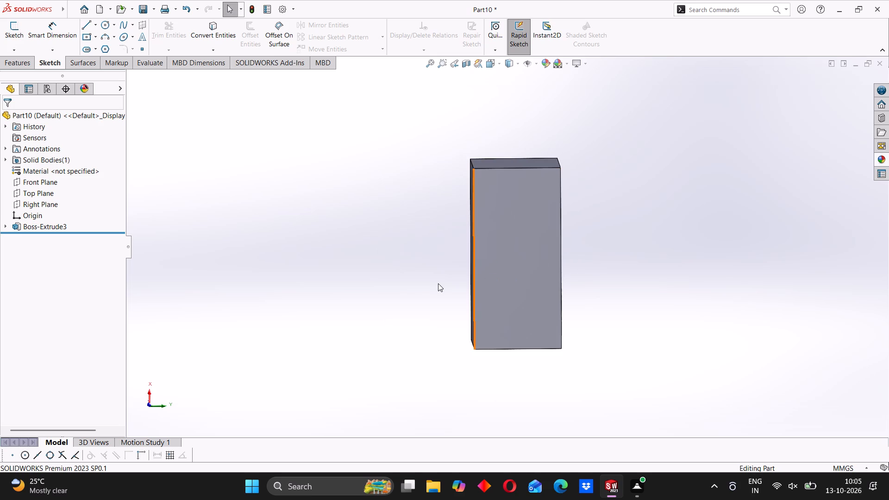
pyautogui.moveTo(443, 279); pyautogui.dragTo(474, 278, button='middle')
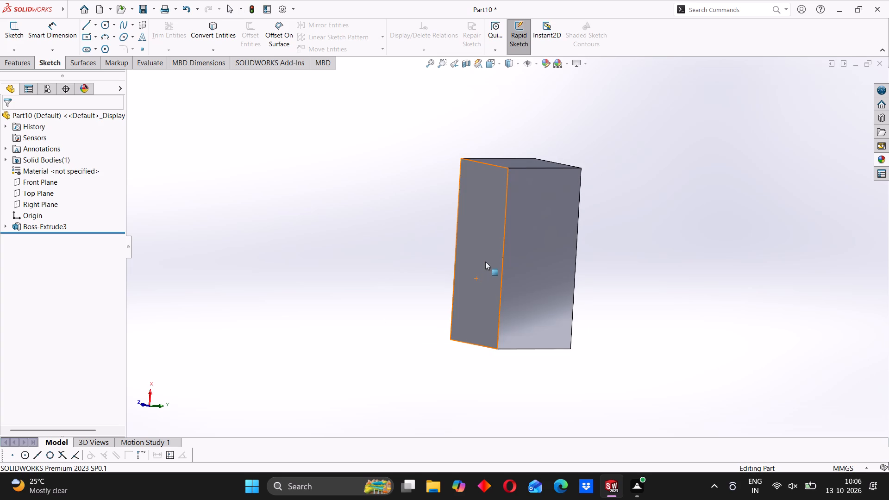
pyautogui.moveTo(628, 211); pyautogui.dragTo(575, 245, button='middle')
pyautogui.moveTo(468, 253); pyautogui.dragTo(467, 243, button='middle')
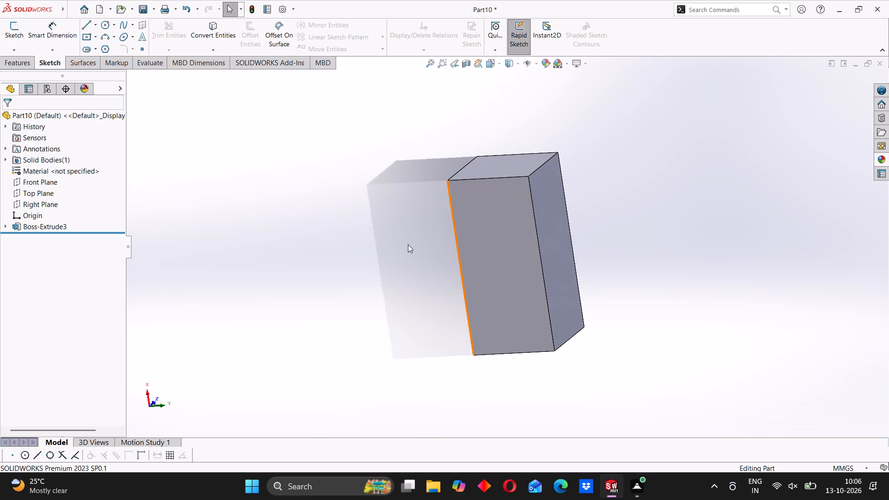
pyautogui.scroll(-1, 413, 245)
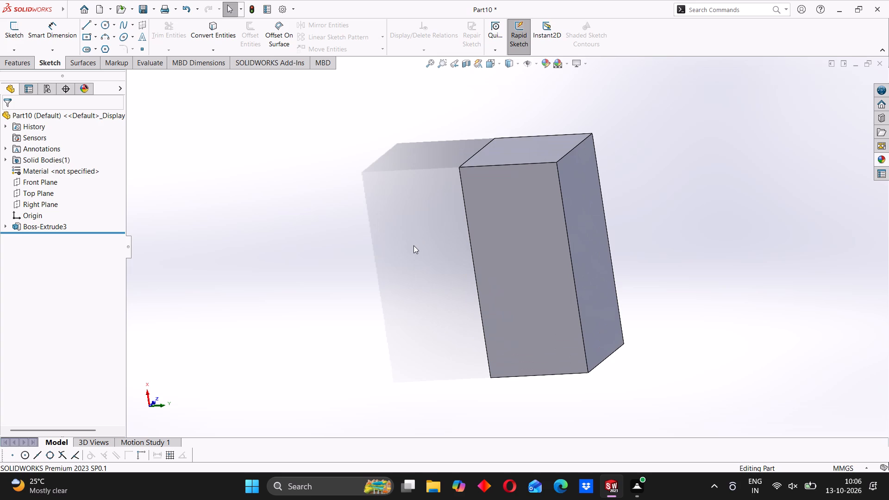
pyautogui.scroll(-1, 431, 234)
pyautogui.moveTo(442, 262); pyautogui.dragTo(516, 259, button='middle')
pyautogui.moveTo(559, 232); pyautogui.dragTo(533, 280, button='middle')
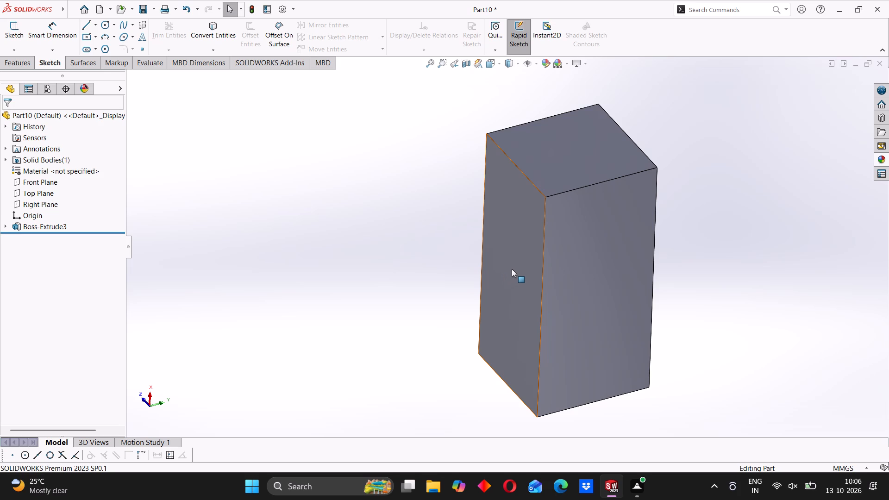
pyautogui.scroll(-2, 573, 243)
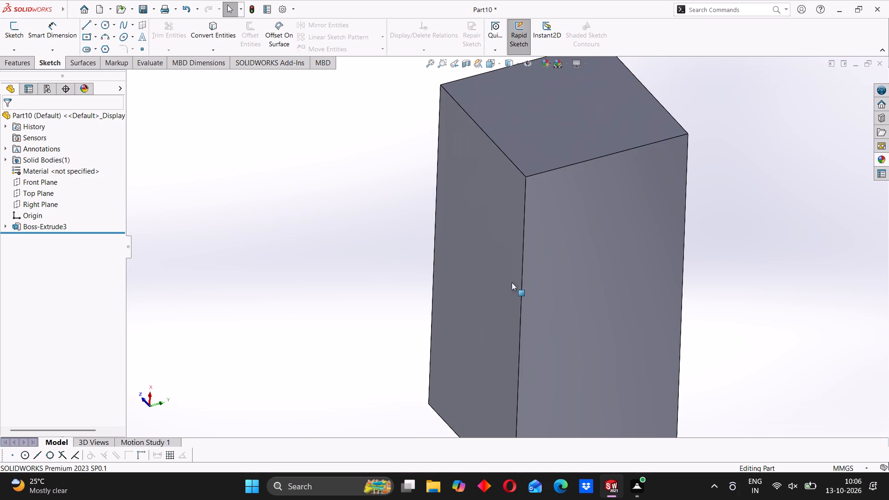
pyautogui.moveTo(498, 292); pyautogui.dragTo(527, 271, button='middle')
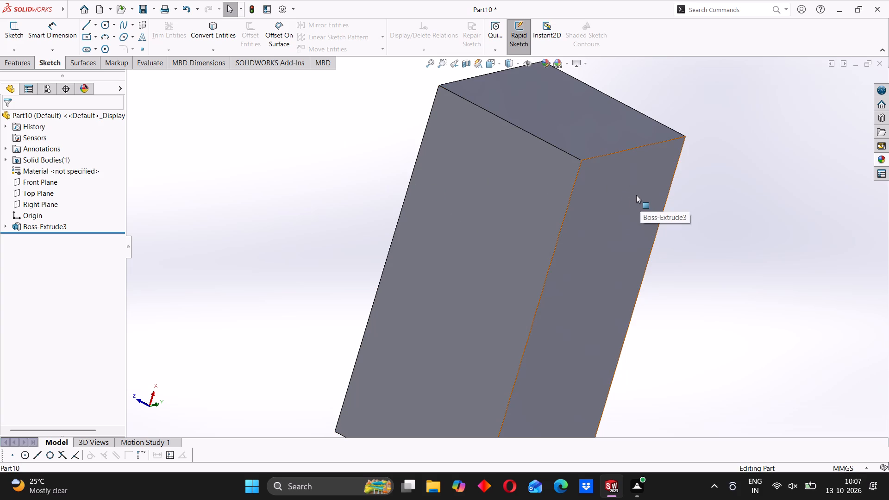
pyautogui.scroll(4, 589, 256)
pyautogui.moveTo(570, 258); pyautogui.dragTo(536, 260, button='middle')
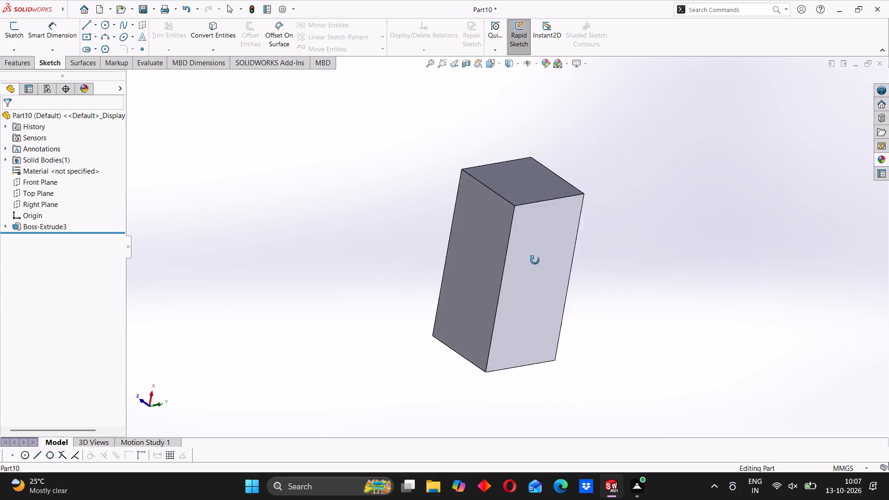
# Edit the block's boss extrusion, changing its end condition to Mid Plane and its depth to 46 mm.
pyautogui.click(2, 224)
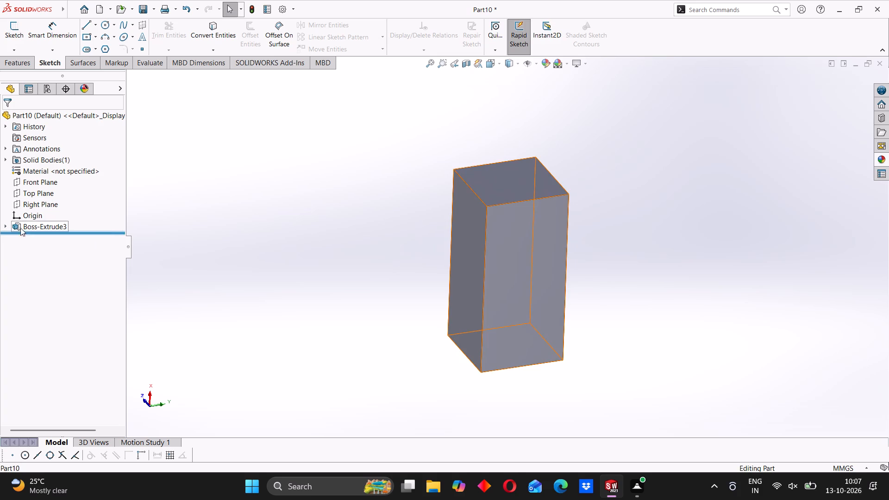
pyautogui.click(11, 230)
pyautogui.click(0, 184)
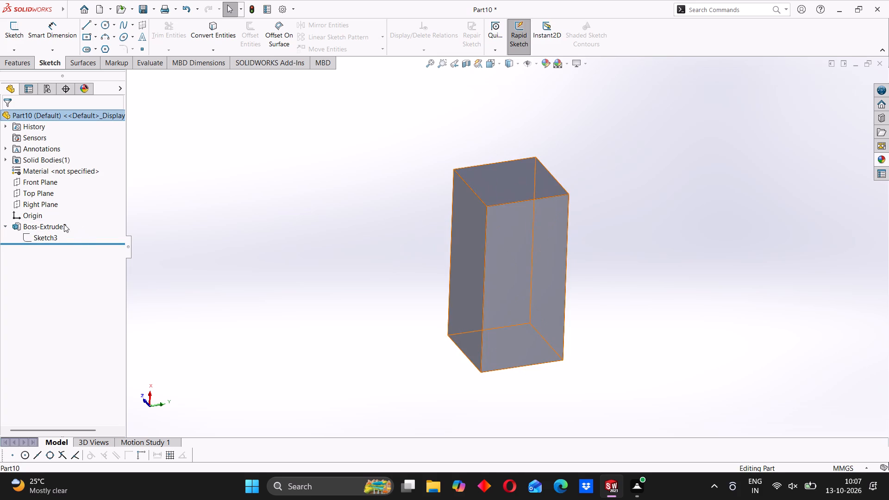
pyautogui.rightClick(50, 224)
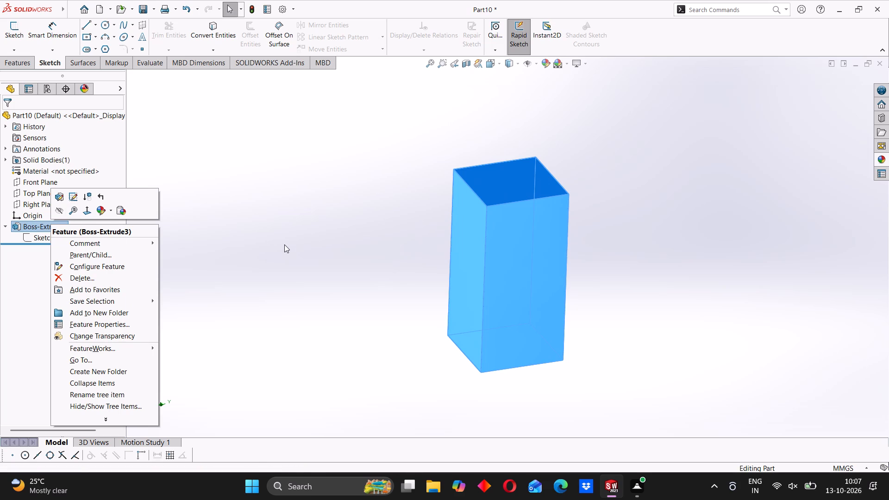
pyautogui.click(285, 244)
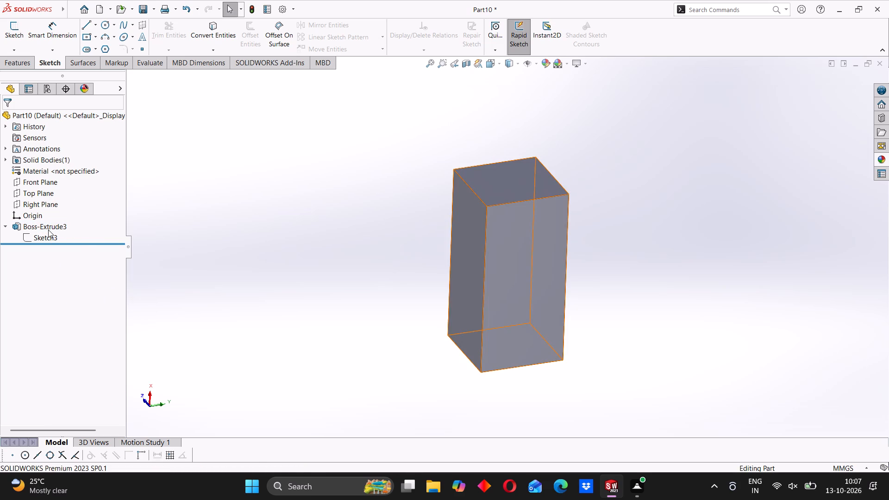
pyautogui.rightClick(48, 230)
pyautogui.click(56, 208)
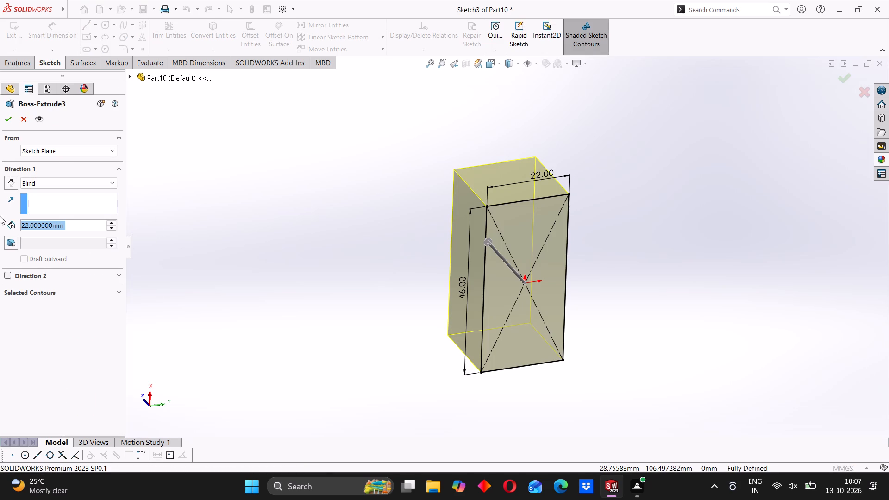
pyautogui.click(68, 185)
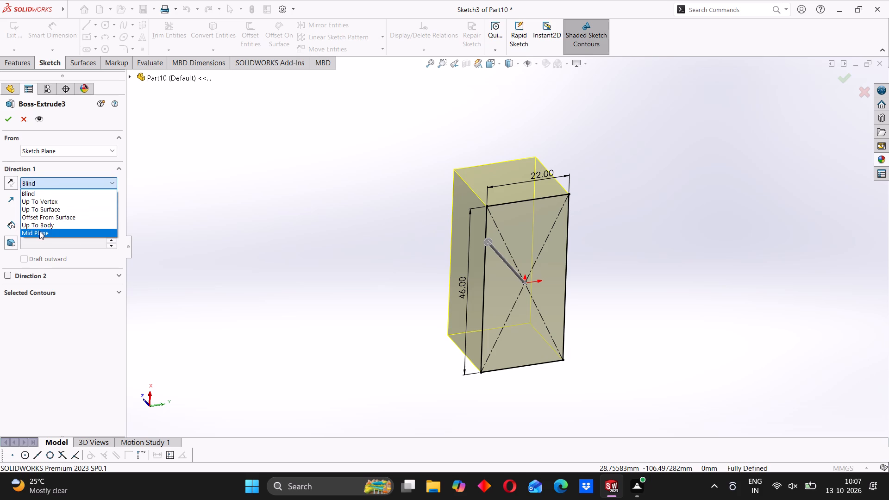
pyautogui.click(39, 231)
pyautogui.write('46')
pyautogui.press('Return')
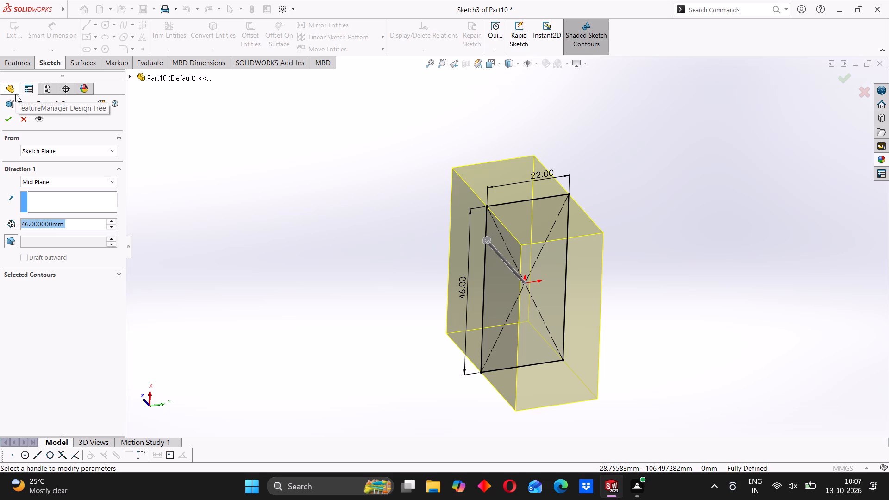
pyautogui.click(4, 117)
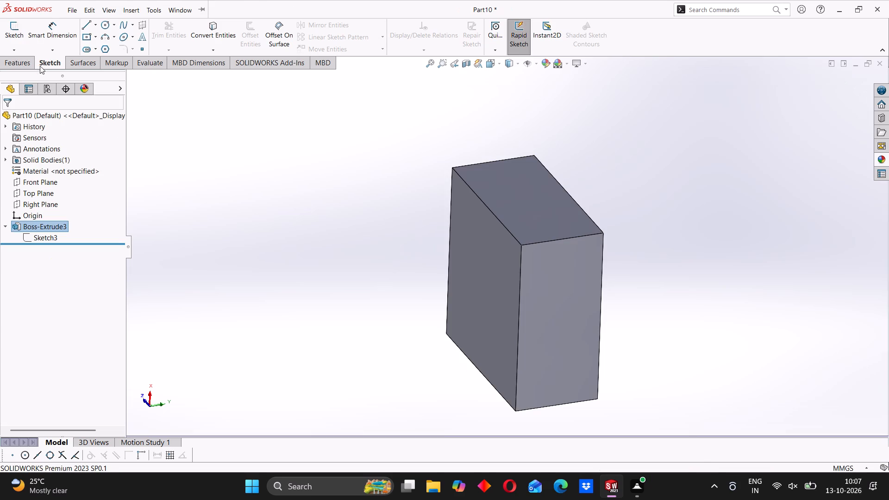
pyautogui.click(325, 177)
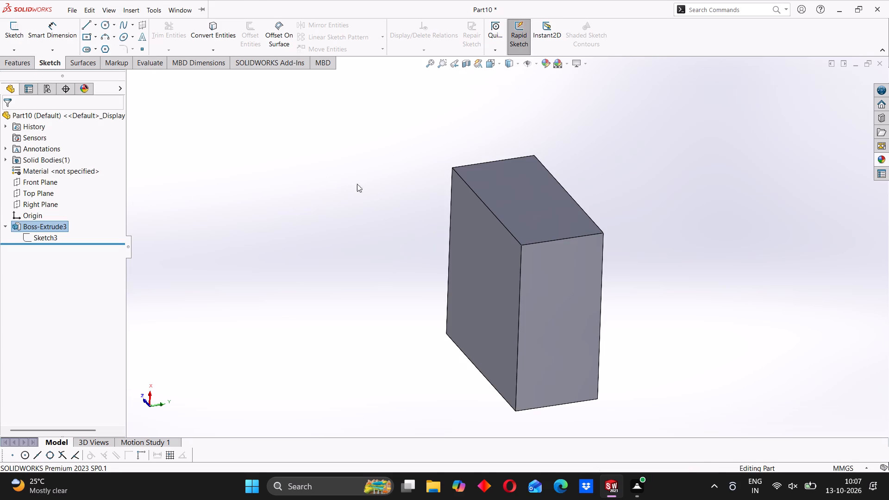
pyautogui.moveTo(466, 215); pyautogui.dragTo(477, 225, button='middle')
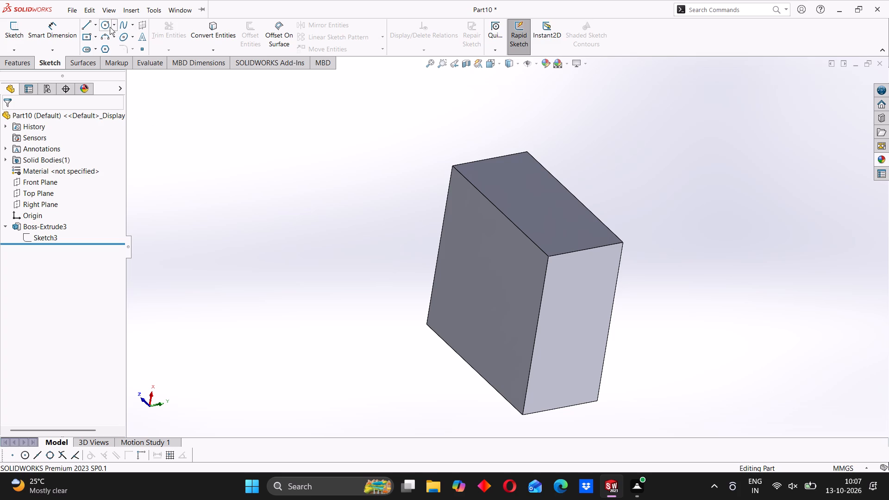
# Examine the reworked block from several angles, comparing its large square faces with its narrow side faces.
pyautogui.moveTo(387, 216); pyautogui.dragTo(448, 179, button='middle')
pyautogui.moveTo(354, 187); pyautogui.dragTo(310, 162, button='middle')
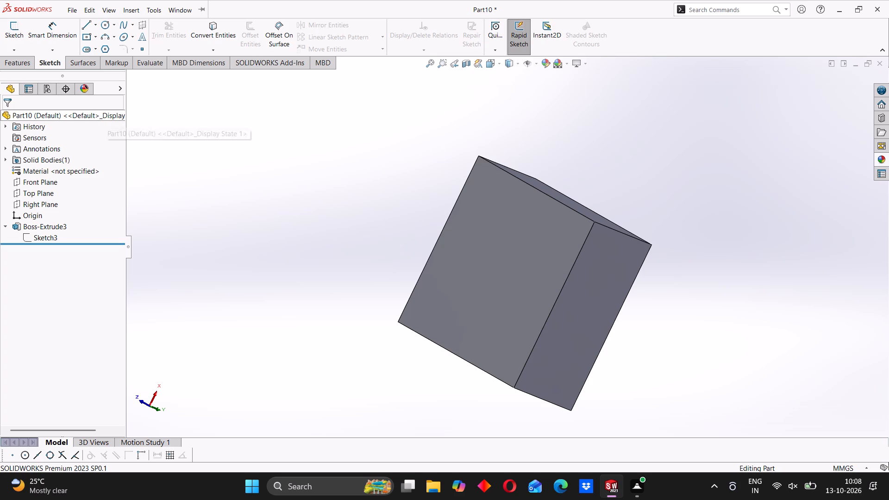
pyautogui.scroll(-2, 473, 238)
pyautogui.moveTo(361, 257); pyautogui.dragTo(446, 267, button='middle')
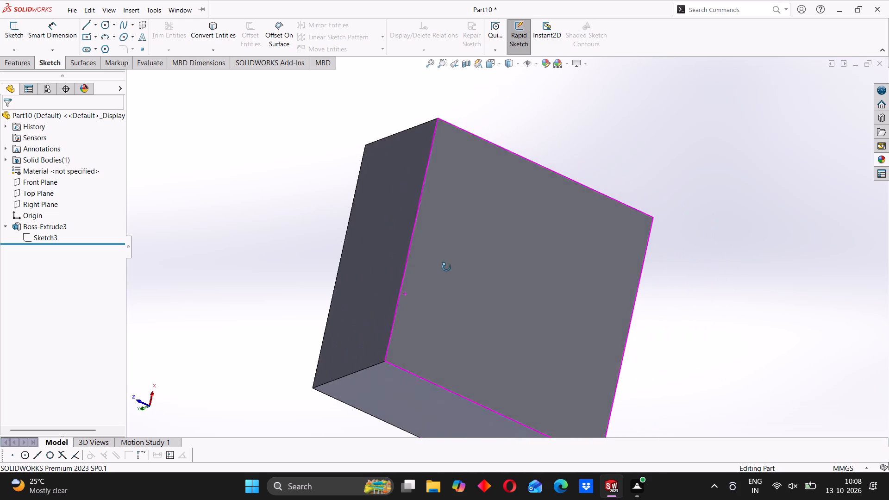
pyautogui.moveTo(446, 267); pyautogui.dragTo(450, 331, button='middle')
pyautogui.scroll(-2, 436, 212)
pyautogui.moveTo(430, 218); pyautogui.dragTo(354, 246, button='middle')
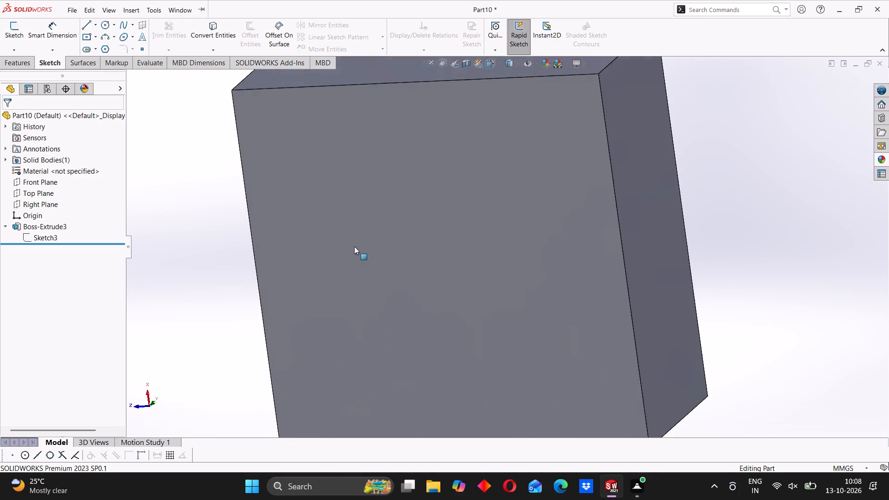
pyautogui.moveTo(354, 246); pyautogui.dragTo(361, 245, button='middle')
pyautogui.scroll(5, 357, 247)
pyautogui.moveTo(526, 218); pyautogui.dragTo(442, 294, button='middle')
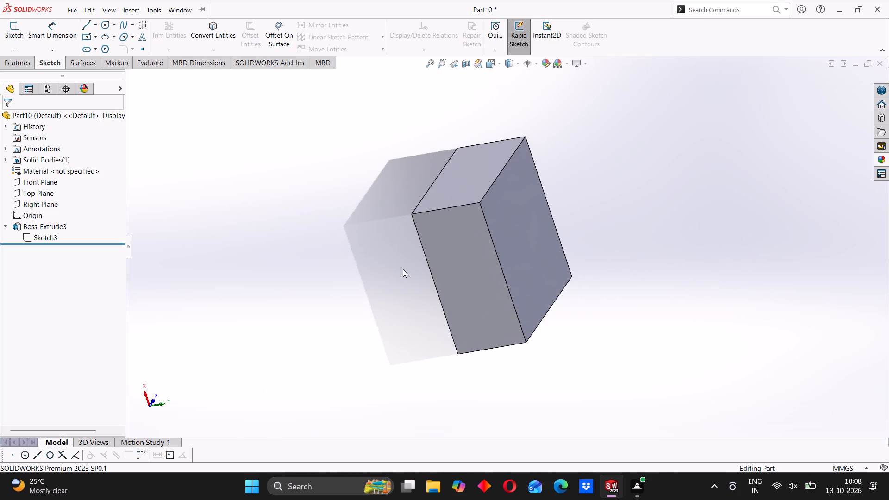
pyautogui.moveTo(403, 269); pyautogui.dragTo(434, 277, button='middle')
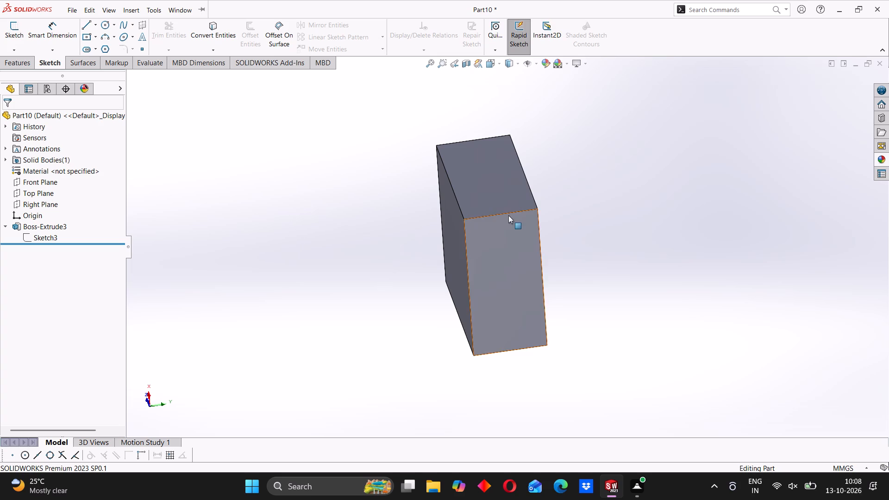
pyautogui.scroll(-2, 507, 214)
pyautogui.moveTo(458, 253); pyautogui.dragTo(492, 248, button='middle')
pyautogui.scroll(5, 480, 248)
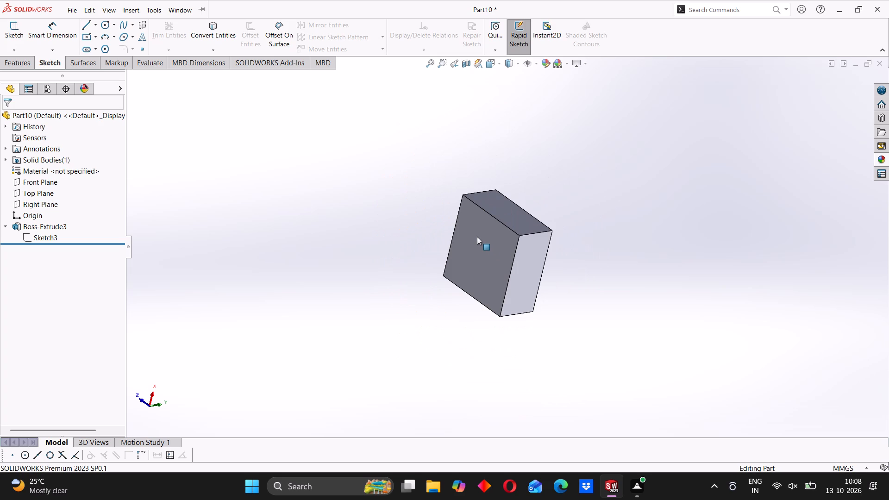
pyautogui.moveTo(488, 249); pyautogui.dragTo(495, 276, button='middle')
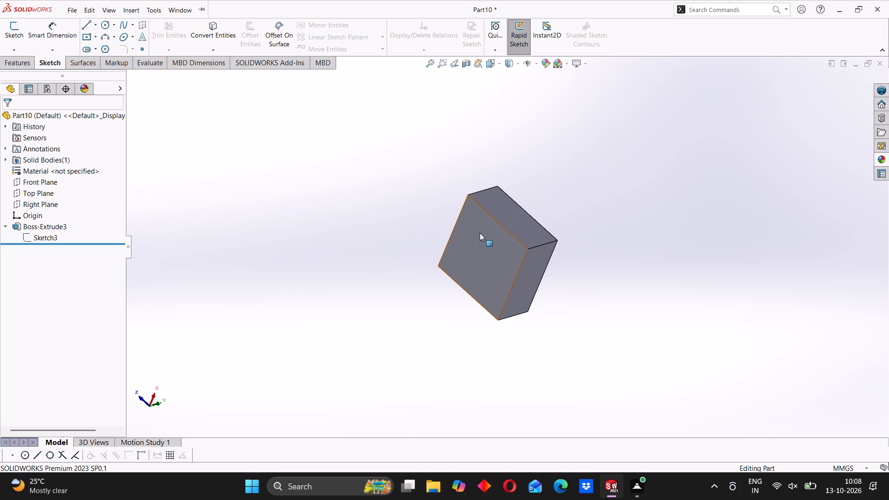
pyautogui.scroll(-2, 480, 230)
pyautogui.moveTo(448, 273); pyautogui.dragTo(471, 262, button='middle')
pyautogui.moveTo(470, 263); pyautogui.dragTo(444, 287, button='middle')
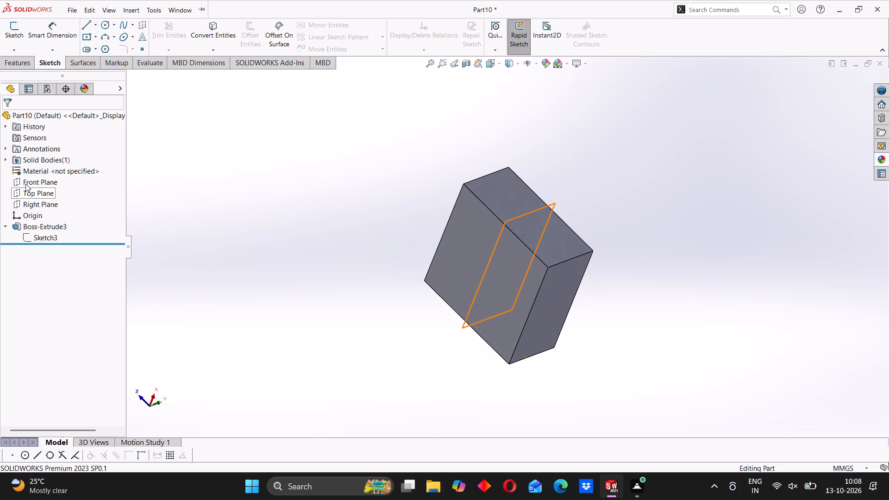
pyautogui.click(25, 184)
pyautogui.moveTo(364, 256); pyautogui.dragTo(369, 260, button='middle')
pyautogui.click(363, 252)
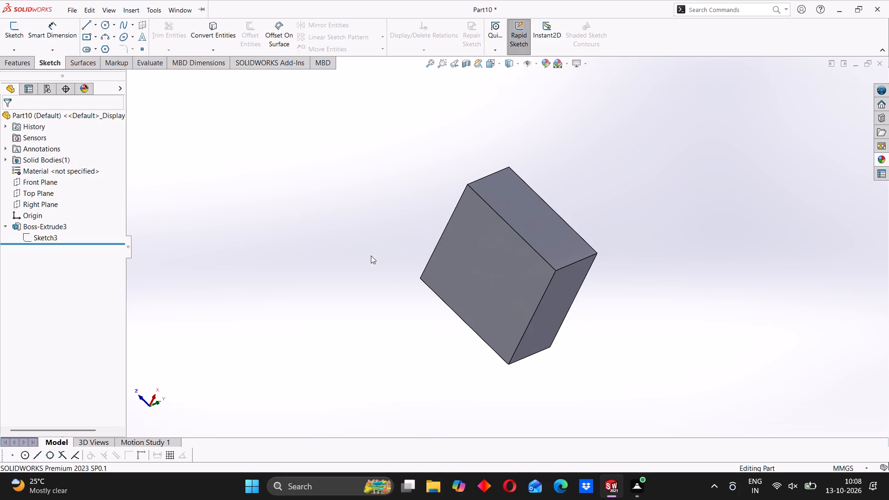
pyautogui.moveTo(376, 281); pyautogui.dragTo(397, 260, button='middle')
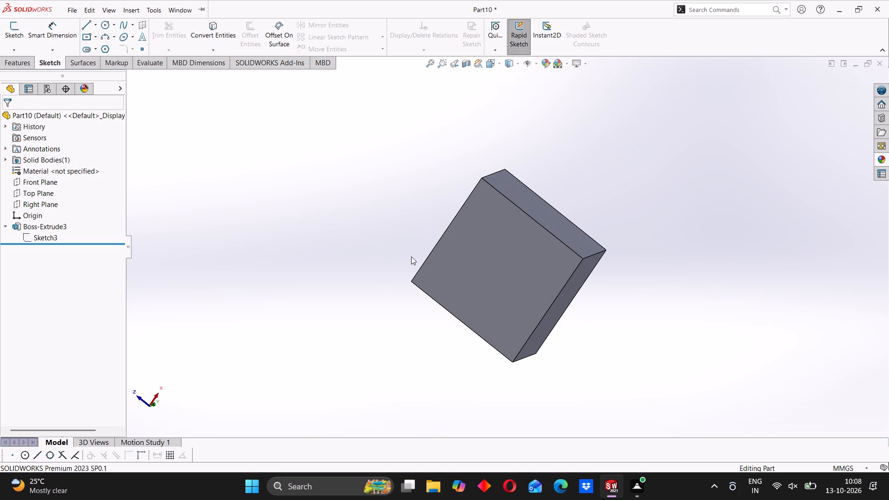
pyautogui.moveTo(502, 291); pyautogui.dragTo(503, 230, button='middle')
pyautogui.moveTo(488, 301); pyautogui.dragTo(550, 262, button='middle')
pyautogui.moveTo(552, 263); pyautogui.dragTo(552, 265, button='middle')
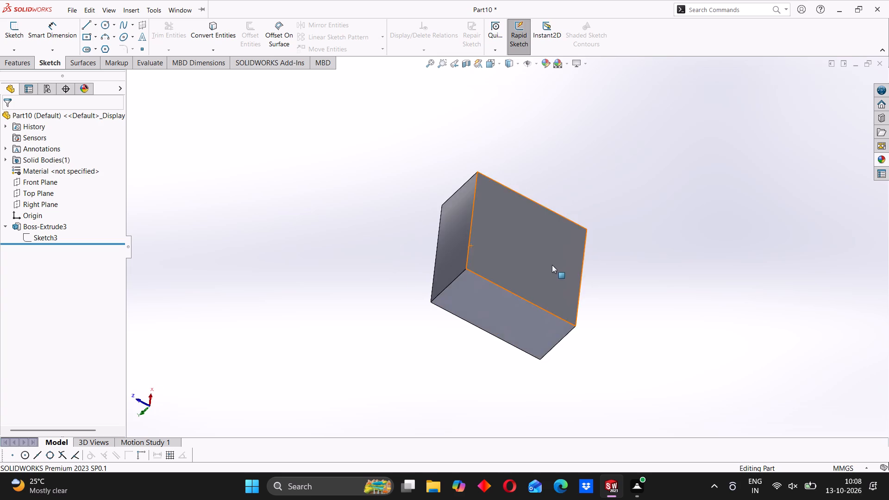
pyautogui.moveTo(552, 265); pyautogui.dragTo(495, 275, button='middle')
# Start a sketch on a 46 × 22 mm side face of the block and draw a circle about 17 mm in diameter centred on the origin.
pyautogui.click(565, 296)
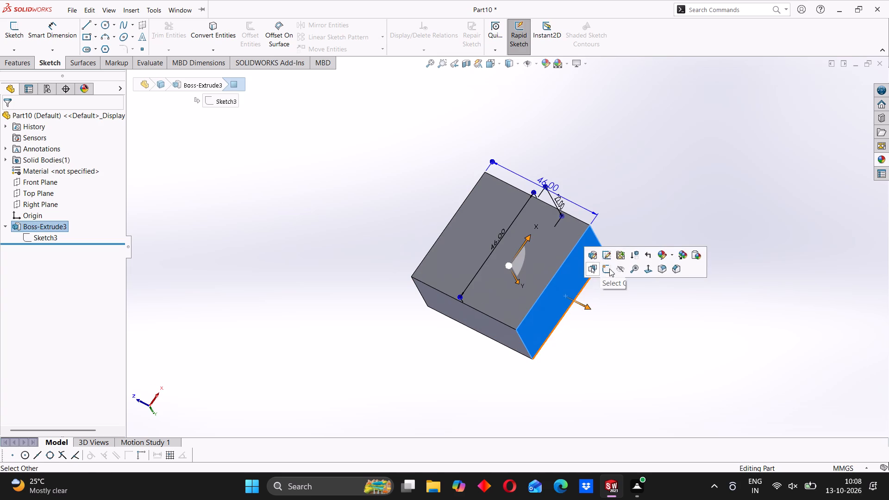
pyautogui.click(609, 269)
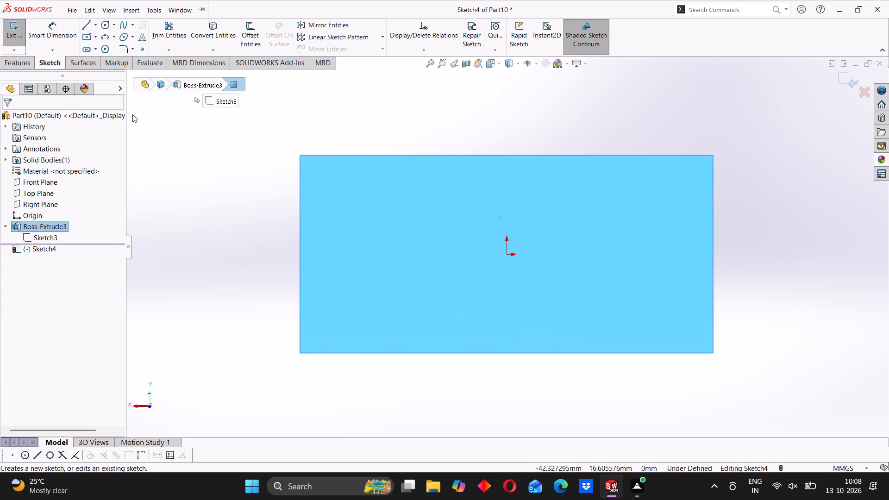
pyautogui.click(104, 26)
pyautogui.click(508, 255)
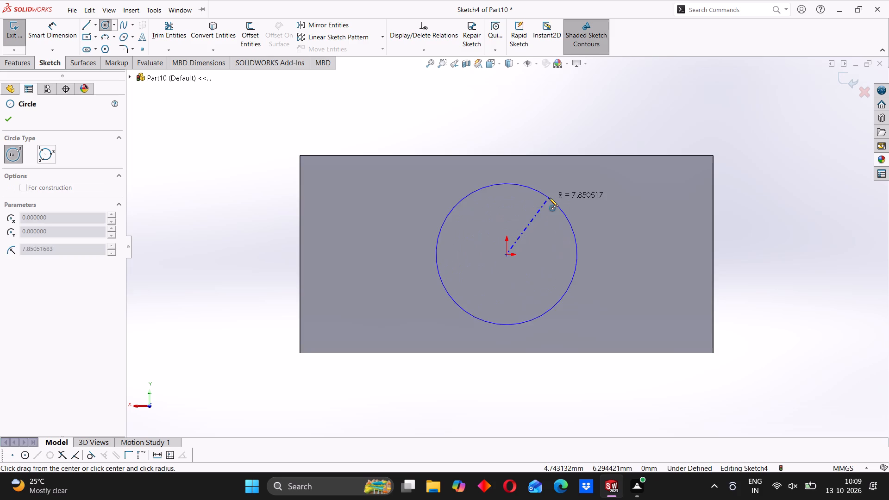
pyautogui.click(553, 193)
# Dimension the circle on the block's side face with a diameter of 16 mm.
pyautogui.click(61, 33)
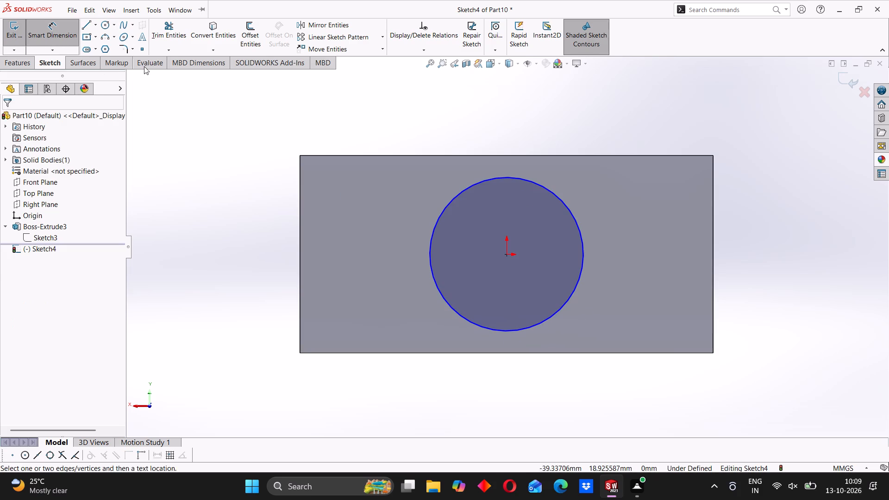
pyautogui.click(486, 183)
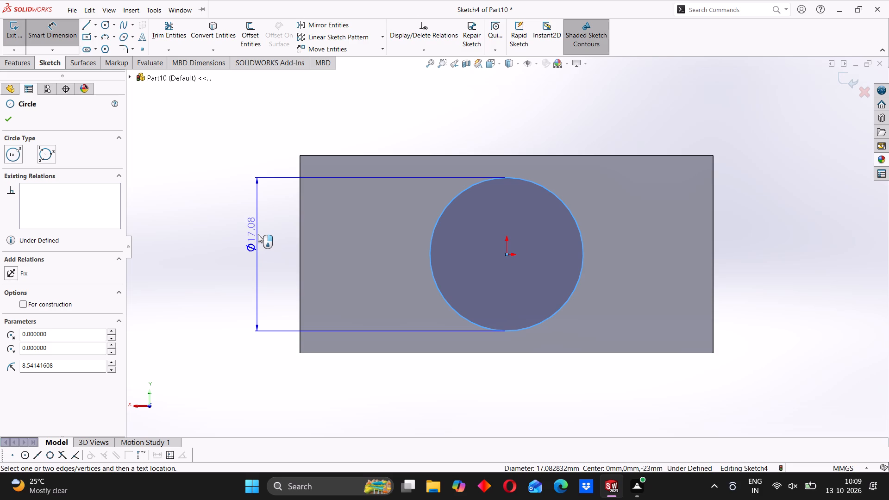
pyautogui.click(258, 234)
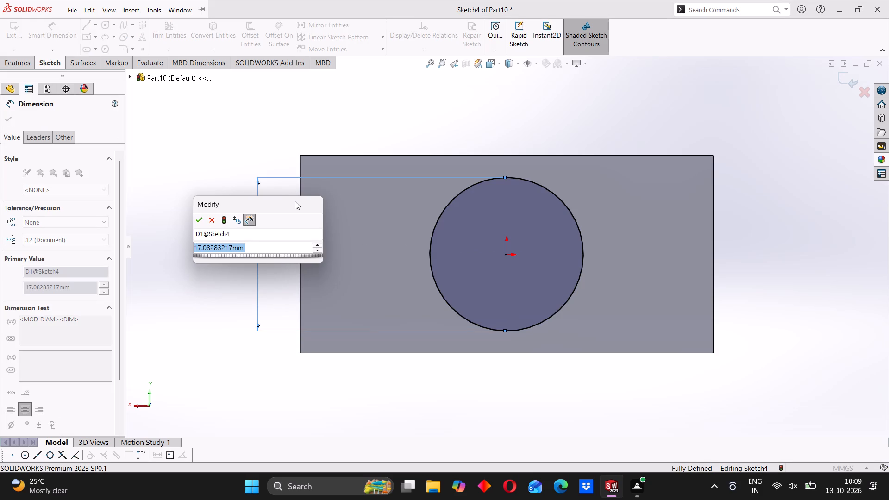
pyautogui.write('16')
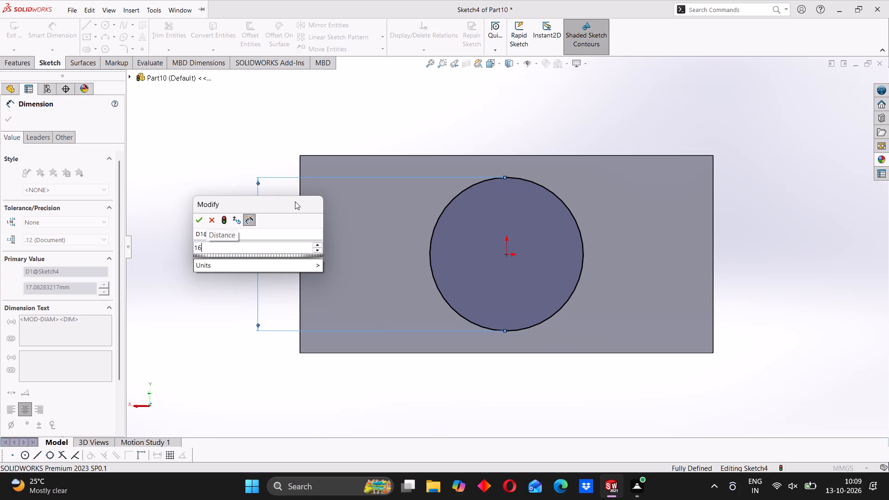
pyautogui.press('Return')
pyautogui.click(233, 202)
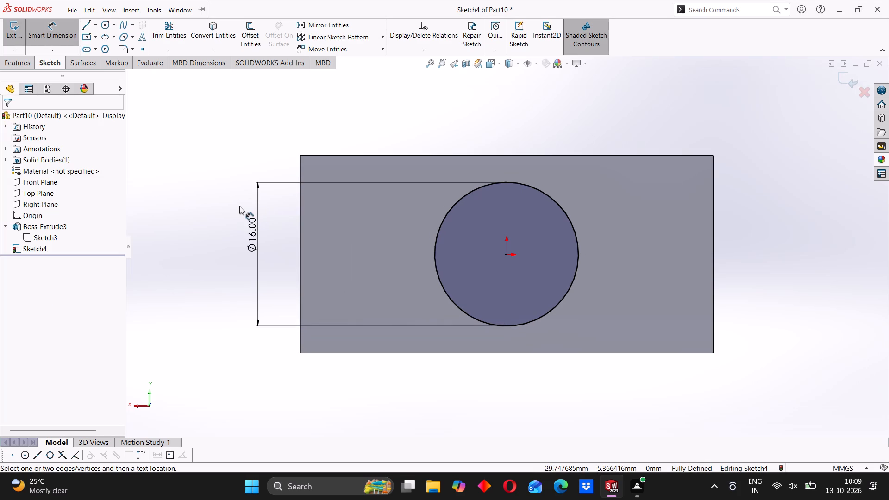
# Extrude the 16 mm circle outward from the block's side face as a blind boss 12 mm deep, merged with the block.
pyautogui.click(19, 64)
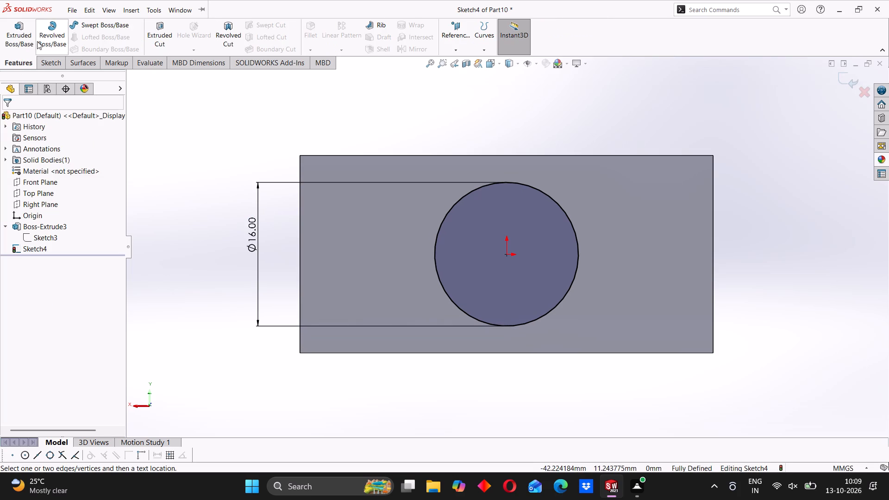
pyautogui.click(26, 39)
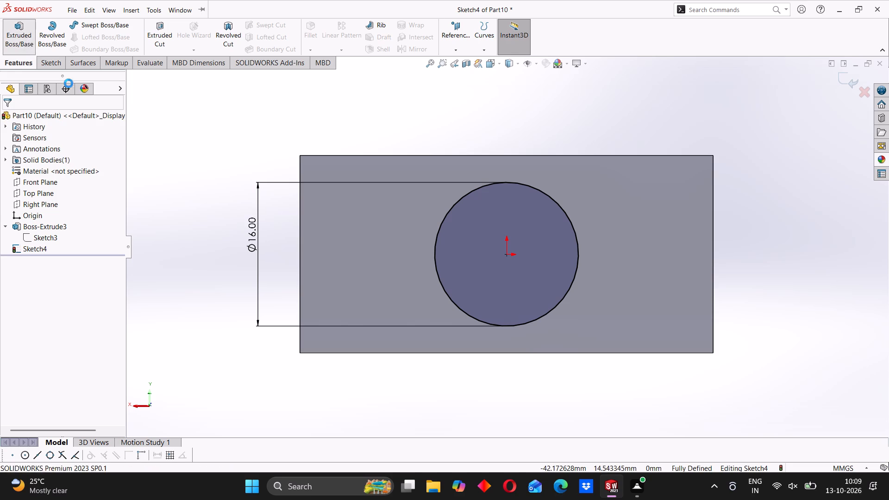
pyautogui.moveTo(422, 270); pyautogui.dragTo(495, 292, button='middle')
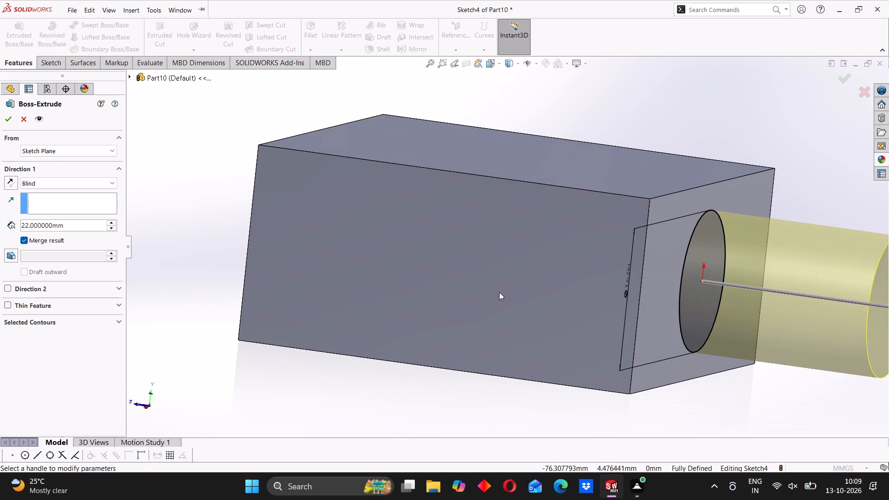
pyautogui.scroll(2, 499, 292)
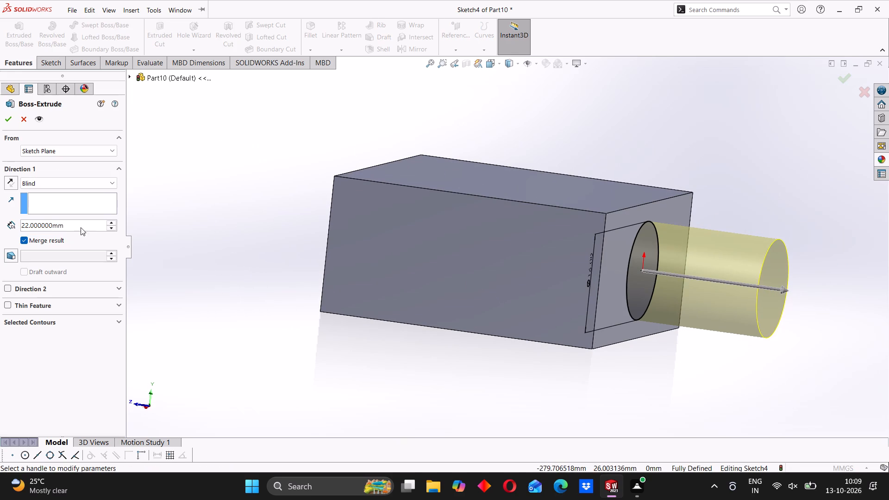
pyautogui.moveTo(63, 226); pyautogui.dragTo(15, 235)
pyautogui.write('12')
pyautogui.press('Return')
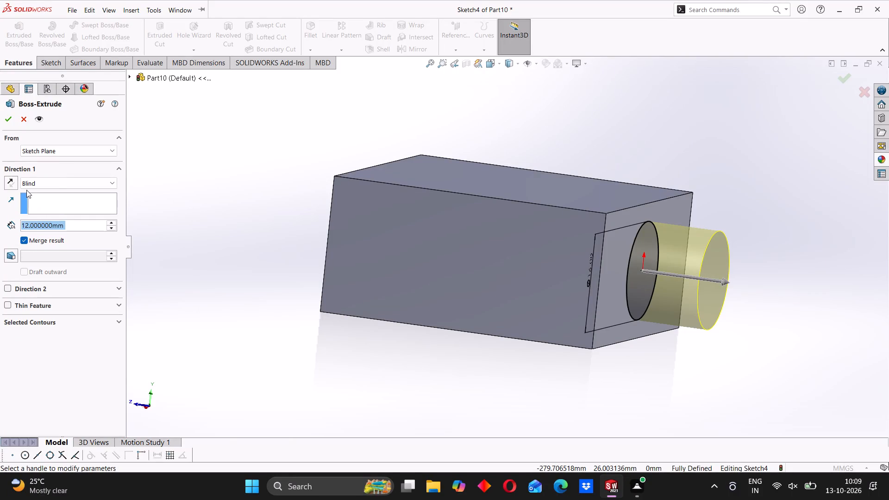
pyautogui.click(2, 119)
pyautogui.moveTo(645, 314); pyautogui.dragTo(627, 320, button='middle')
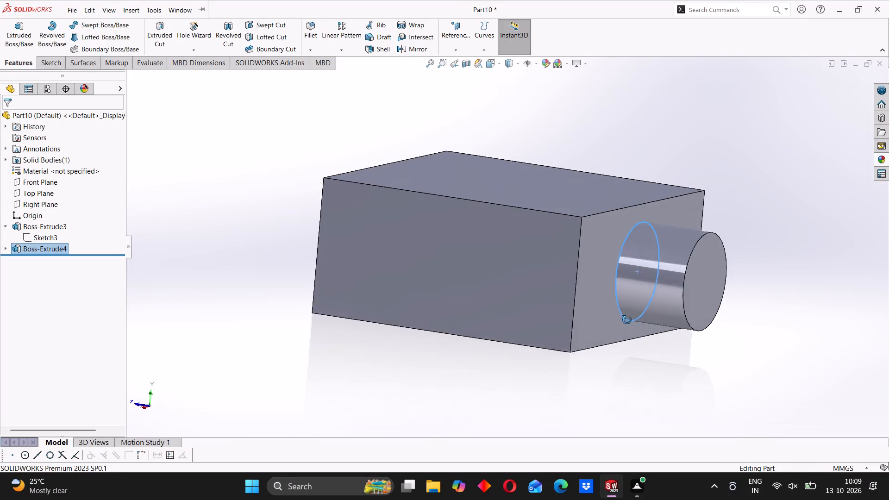
pyautogui.moveTo(627, 320); pyautogui.dragTo(618, 322, button='middle')
pyautogui.click(402, 325)
pyautogui.click(319, 362)
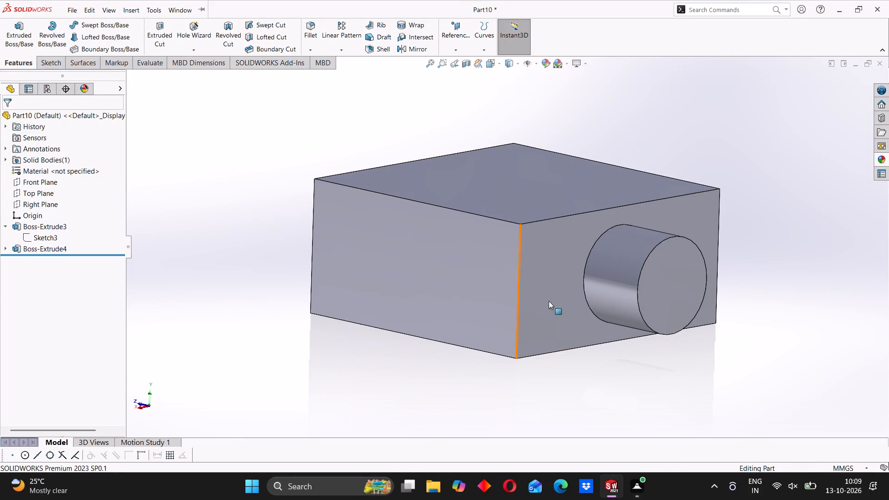
# Start a sketch on the end face of the 16 mm cylindrical boss and draw a concentric circle about 10 mm in diameter.
pyautogui.scroll(3, 576, 289)
pyautogui.moveTo(619, 313); pyautogui.dragTo(506, 300, button='middle')
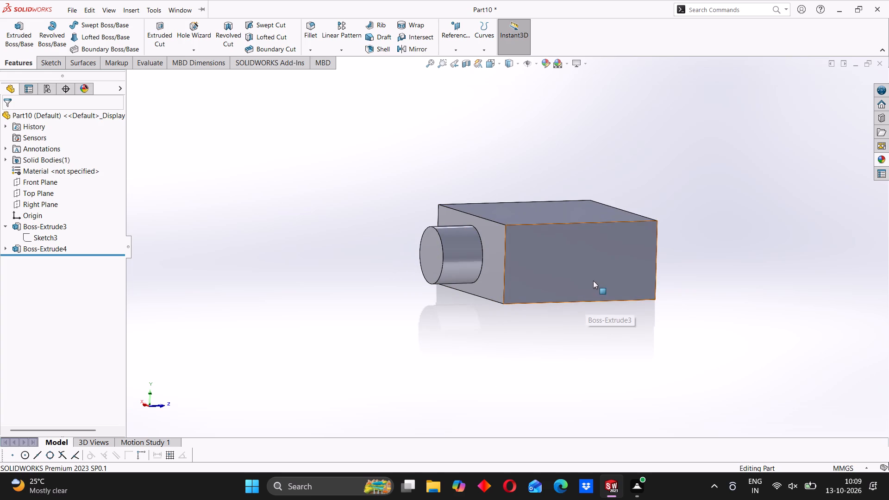
pyautogui.moveTo(449, 261); pyautogui.dragTo(461, 260, button='middle')
pyautogui.click(452, 260)
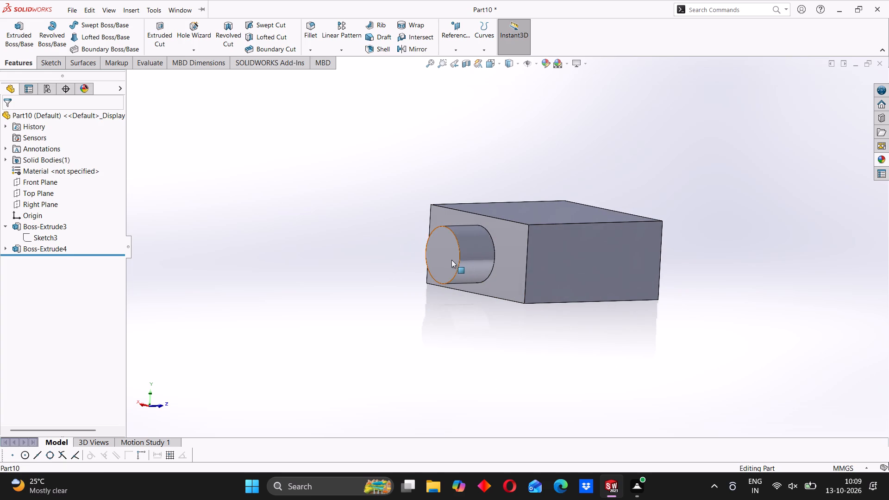
pyautogui.click(485, 289)
pyautogui.click(408, 309)
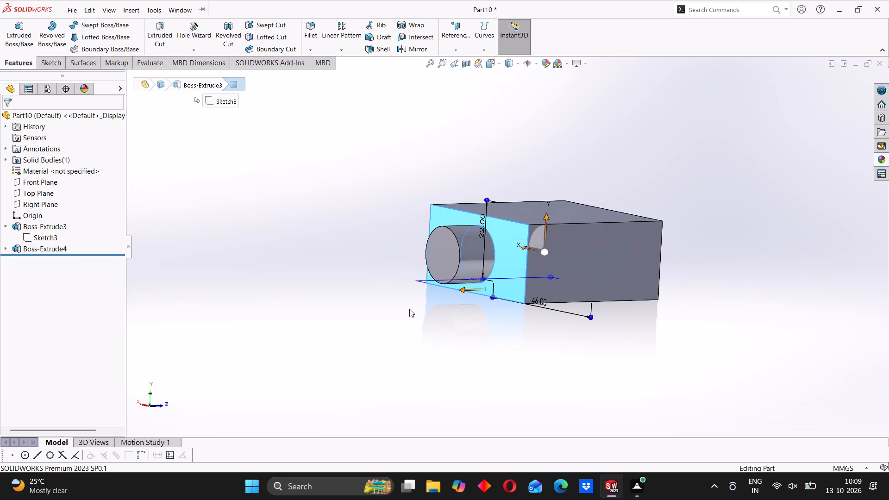
pyautogui.rightClick(438, 241)
pyautogui.click(463, 227)
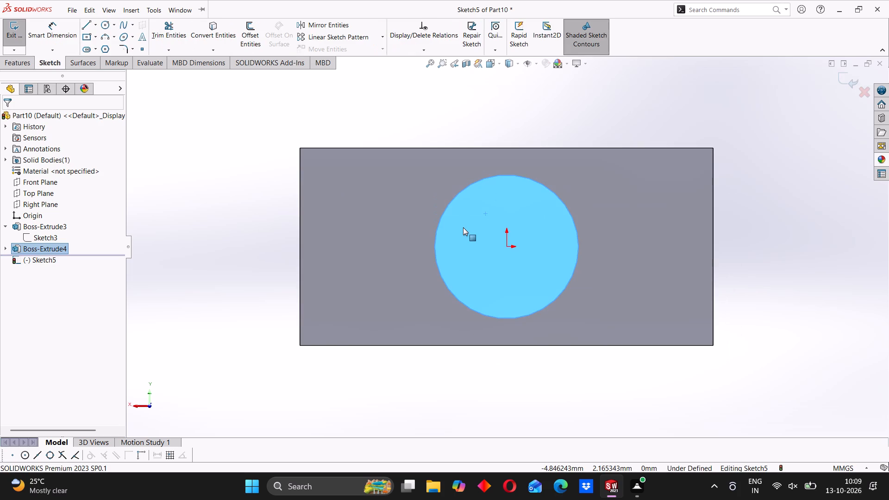
pyautogui.click(102, 24)
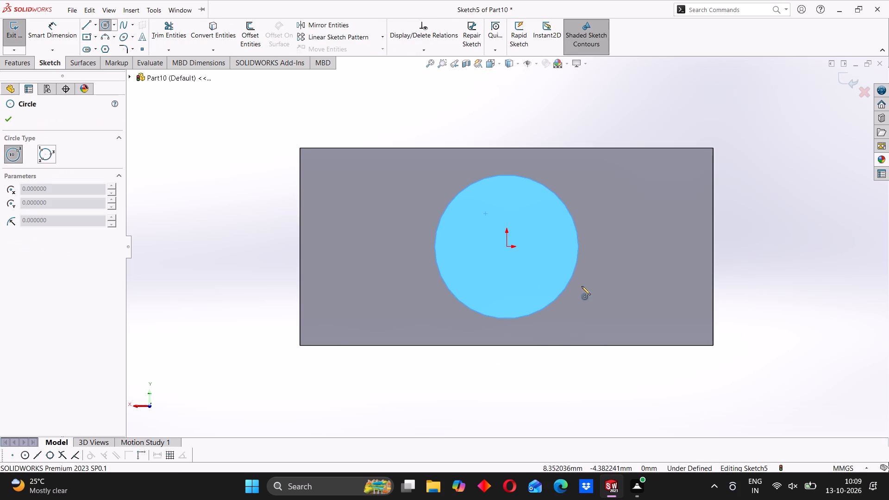
pyautogui.click(506, 245)
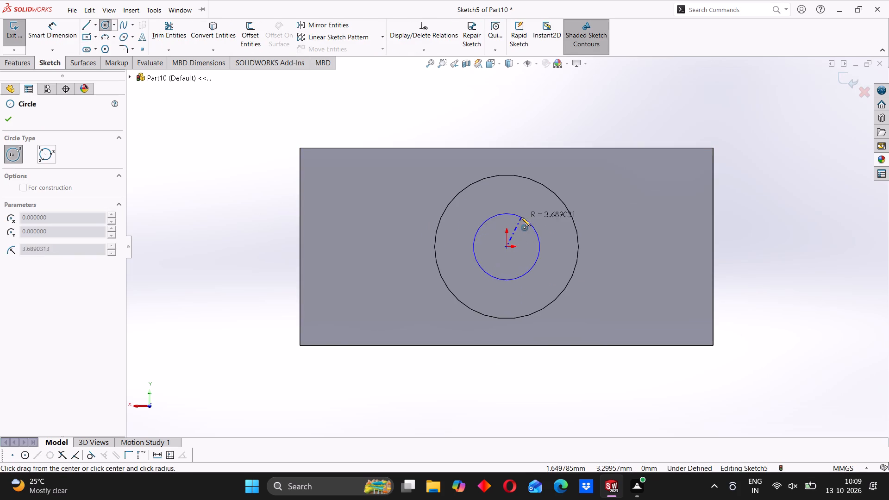
pyautogui.click(526, 206)
# Dimension the inner circle on the boss's end face with a diameter of 12 mm.
pyautogui.moveTo(45, 35); pyautogui.dragTo(52, 37)
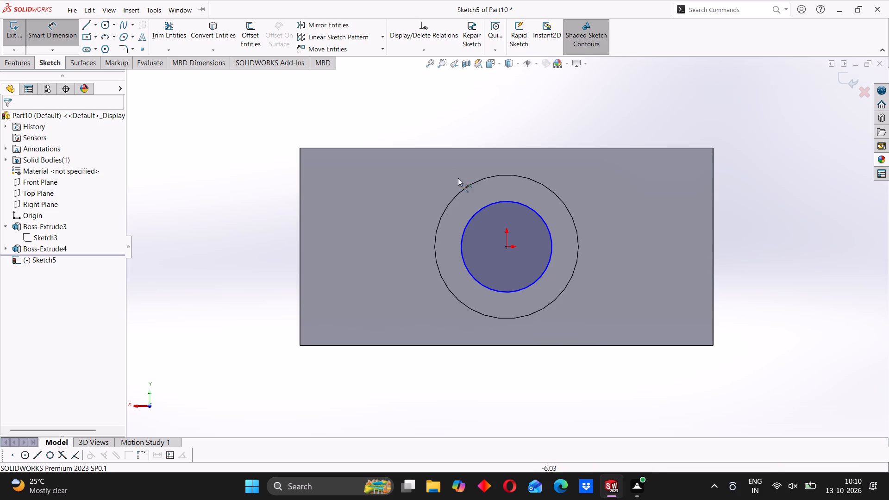
pyautogui.click(513, 200)
pyautogui.click(796, 231)
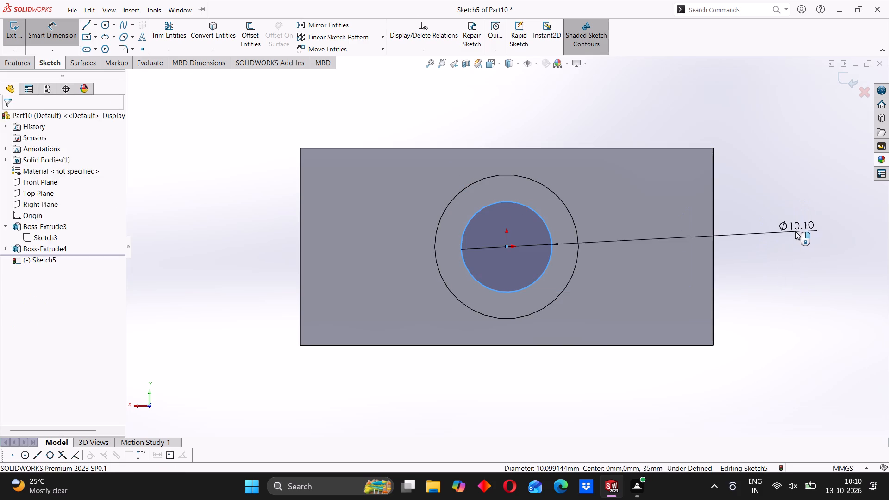
pyautogui.write('12')
pyautogui.press('Return')
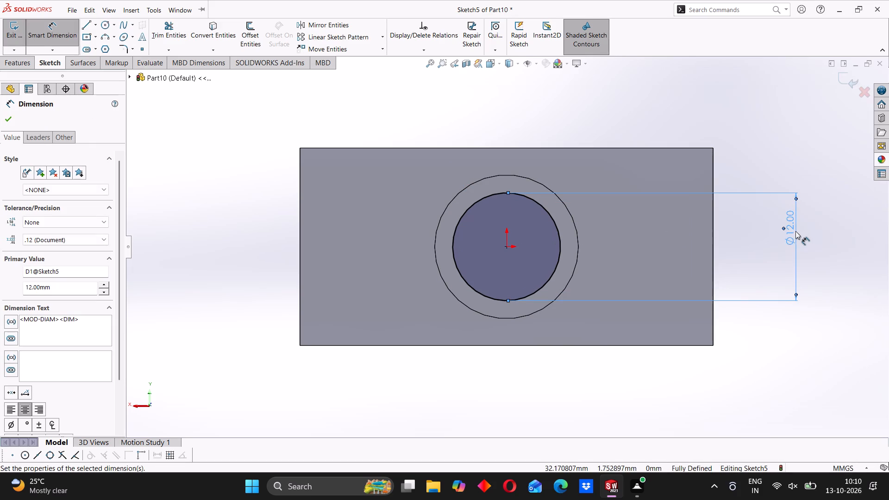
# Extrude the 12 mm circle outward from the 16 mm boss's end face as a blind boss 10 mm deep, merged with the part.
pyautogui.click(75, 37)
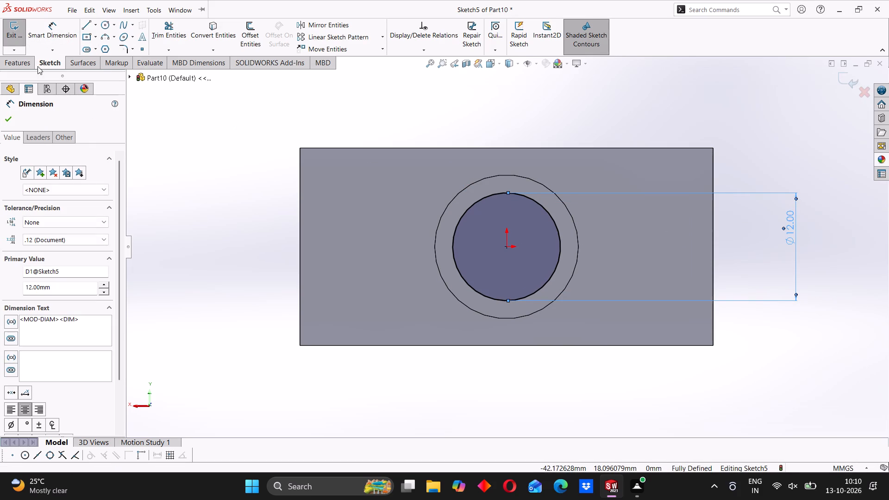
pyautogui.click(11, 61)
pyautogui.click(21, 35)
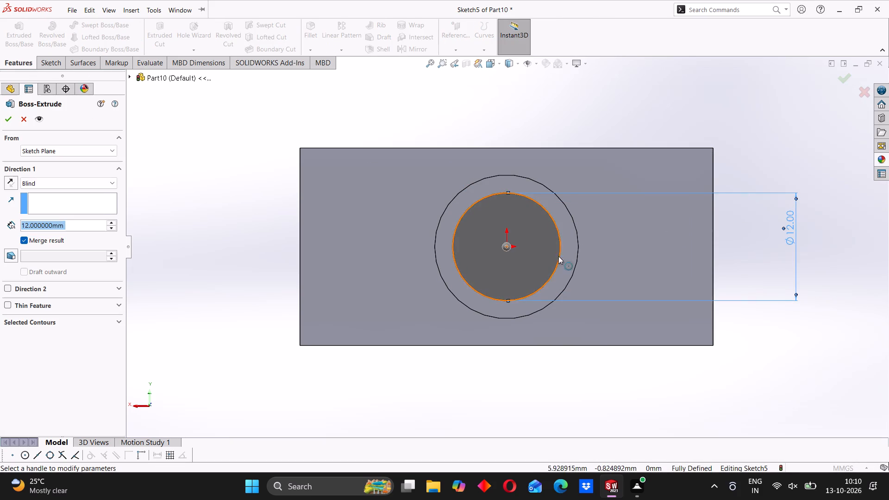
pyautogui.moveTo(555, 263); pyautogui.dragTo(501, 287, button='middle')
pyautogui.scroll(3, 367, 313)
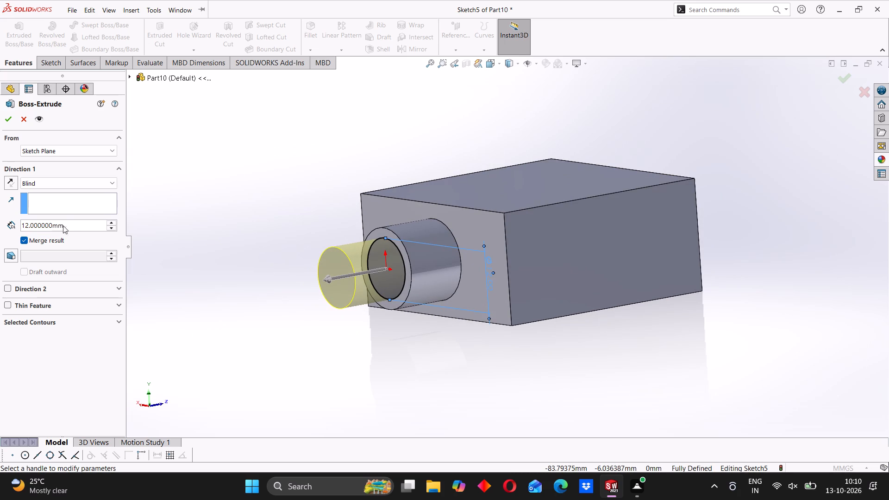
pyautogui.moveTo(67, 229); pyautogui.dragTo(31, 228)
pyautogui.write('10')
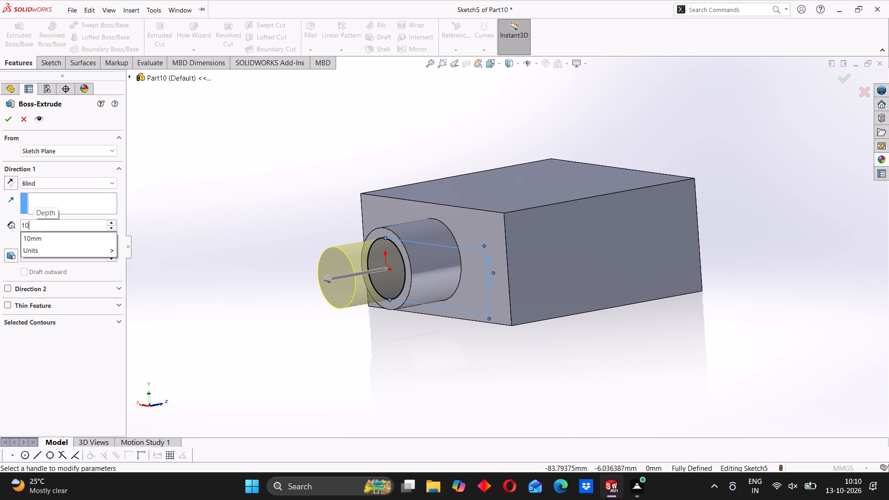
pyautogui.press('Return')
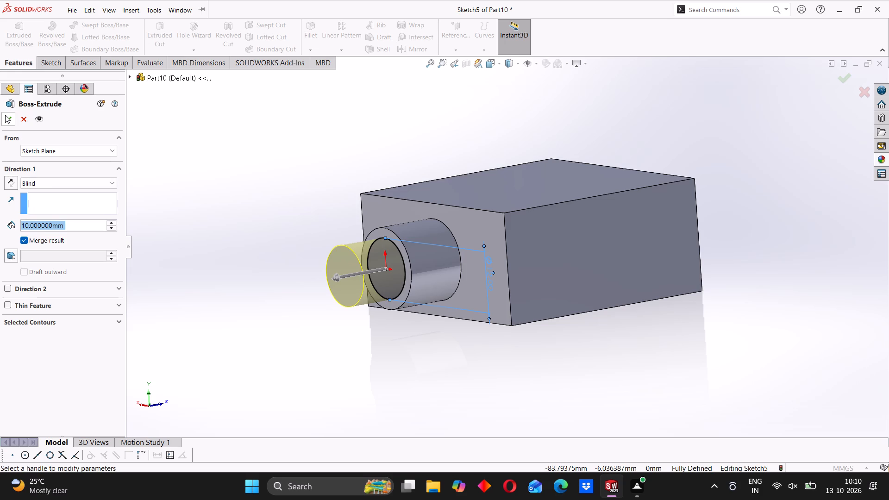
pyautogui.click(5, 115)
pyautogui.moveTo(394, 272); pyautogui.dragTo(364, 298, button='middle')
pyautogui.click(253, 262)
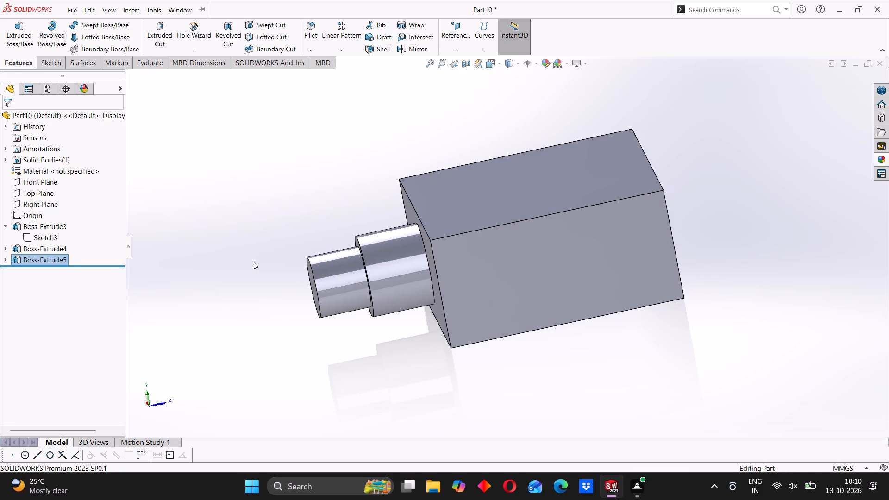
# Examine the block and its stepped cylindrical boss from several angles.
pyautogui.scroll(2, 358, 265)
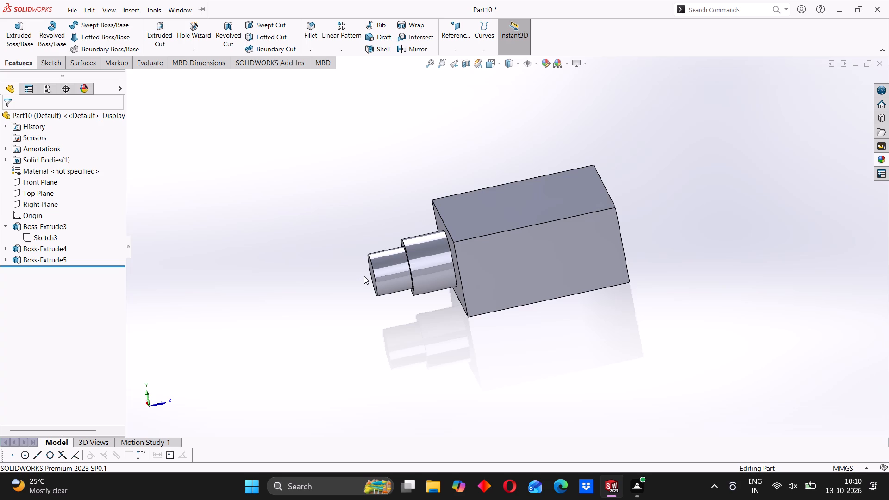
pyautogui.scroll(-3, 434, 266)
pyautogui.moveTo(402, 309); pyautogui.dragTo(473, 296, button='middle')
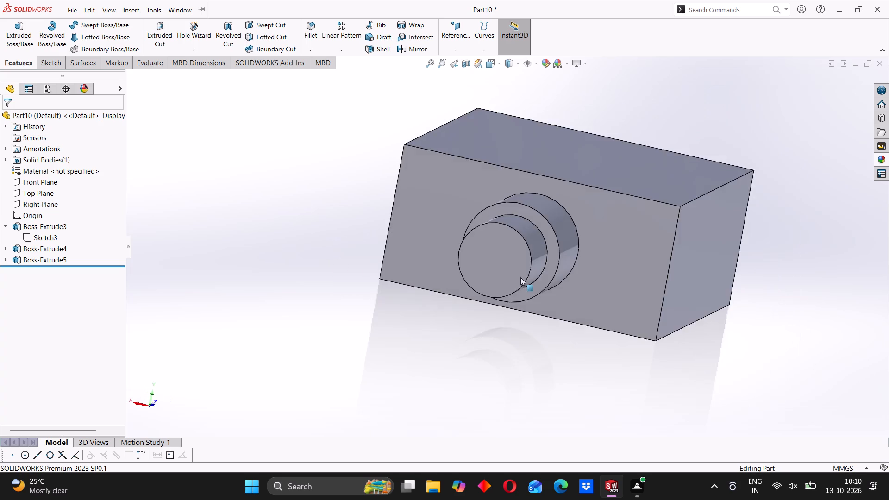
pyautogui.scroll(4, 526, 275)
pyautogui.moveTo(626, 250); pyautogui.dragTo(548, 269, button='middle')
pyautogui.moveTo(577, 238); pyautogui.dragTo(596, 285, button='middle')
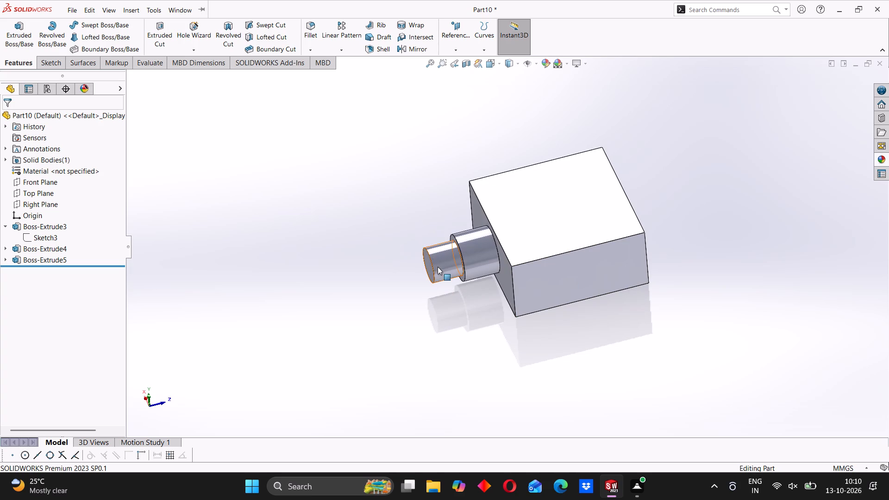
pyautogui.scroll(-1, 428, 222)
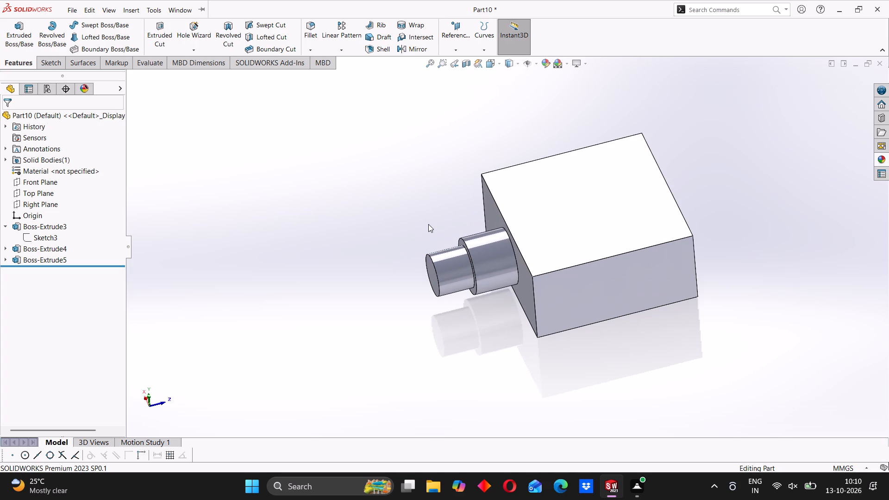
pyautogui.moveTo(434, 261); pyautogui.dragTo(474, 230, button='middle')
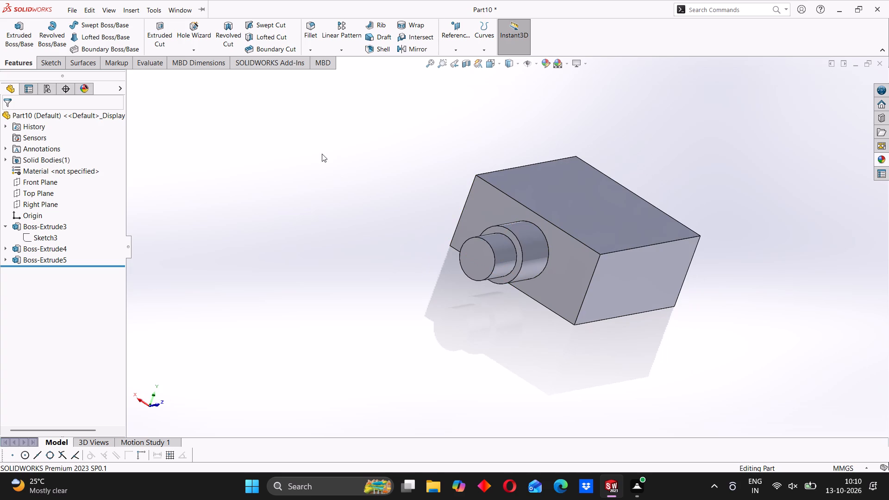
pyautogui.click(324, 149)
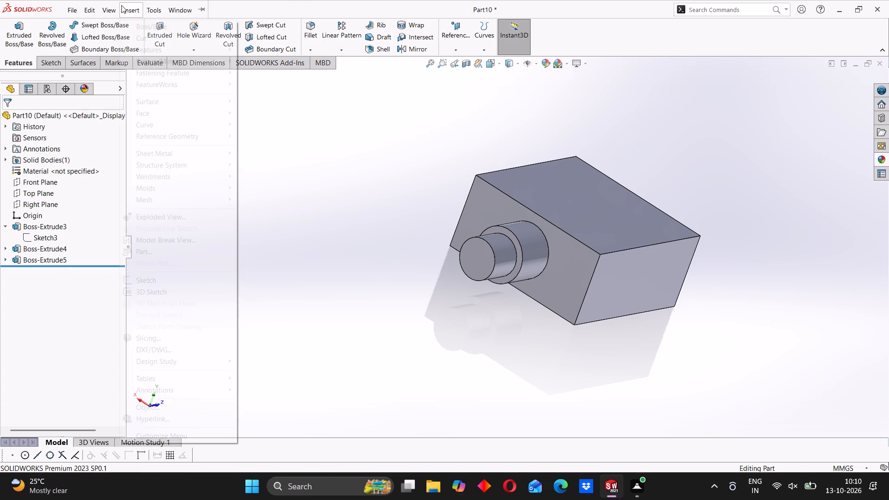
# Add a DIN M12 machine-type cosmetic thread with a blind depth of 8 mm from the 12 mm boss's outer end edge.
pyautogui.click(124, 6)
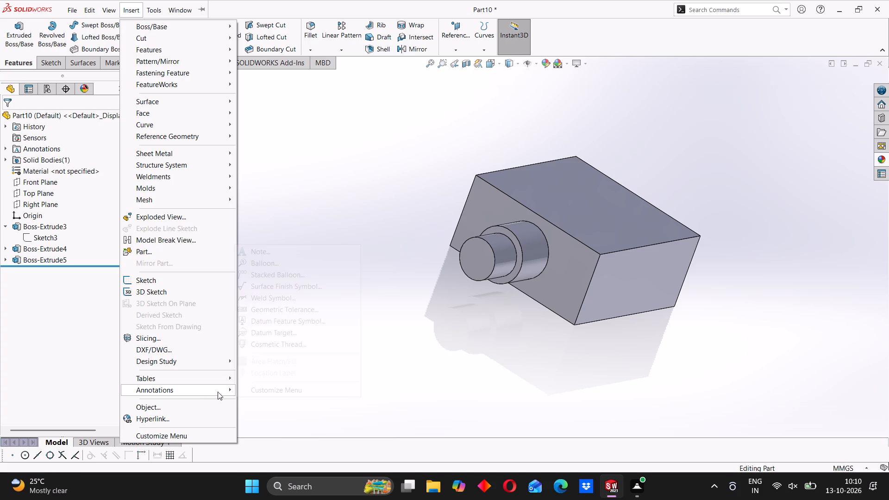
pyautogui.click(297, 347)
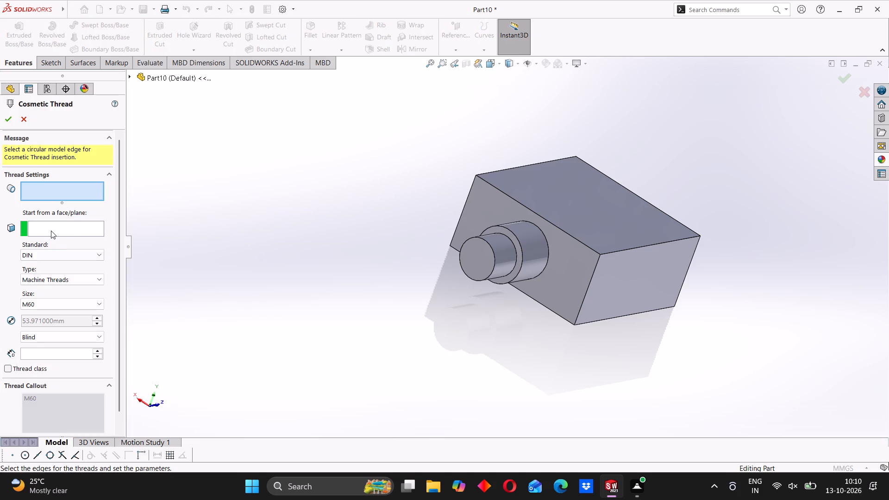
pyautogui.click(490, 247)
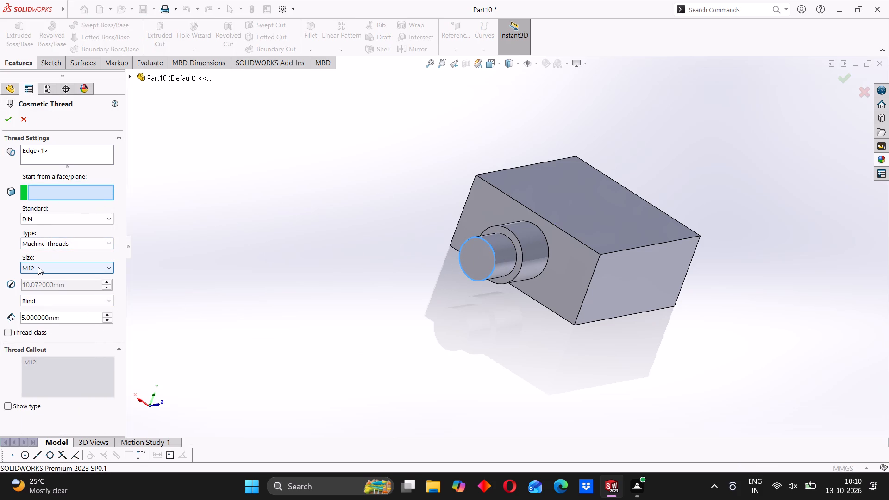
pyautogui.moveTo(59, 319); pyautogui.dragTo(23, 325)
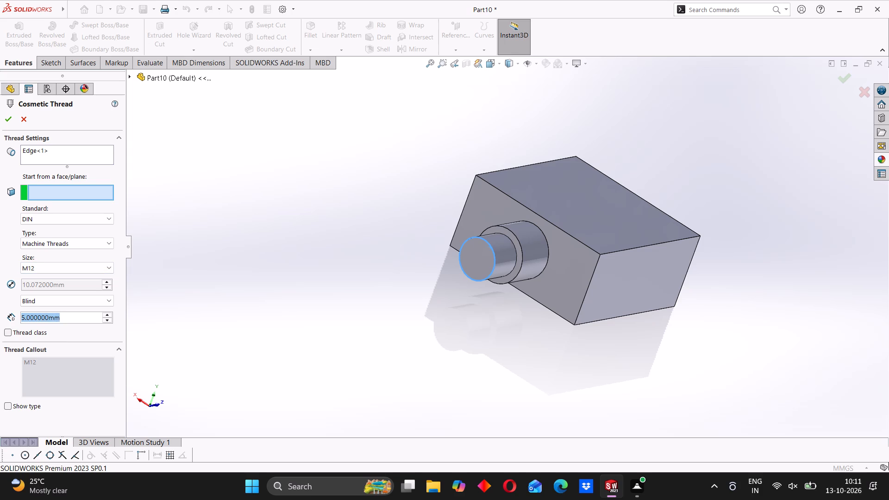
pyautogui.moveTo(23, 325); pyautogui.dragTo(22, 325)
pyautogui.press('8')
pyautogui.press('Return')
pyautogui.click(5, 122)
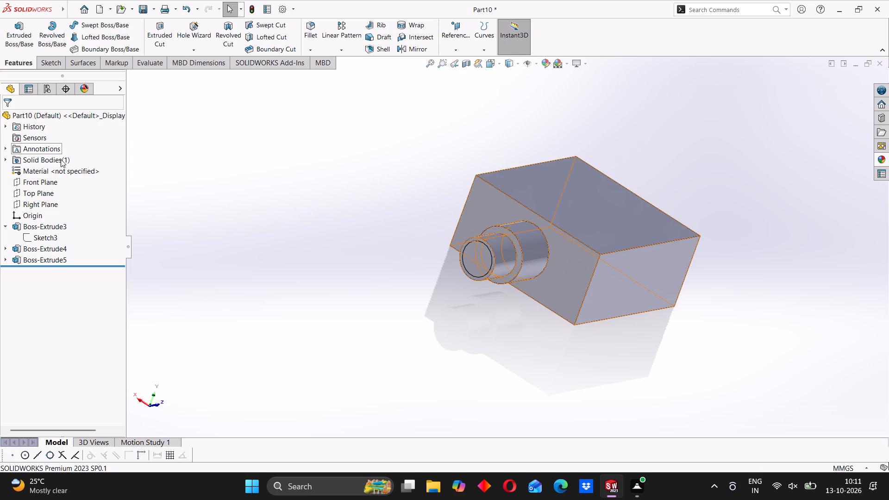
# Edit the cosmetic thread on the smaller cylinder so it starts from that cylinder's circular end face.
pyautogui.click(4, 259)
pyautogui.rightClick(38, 284)
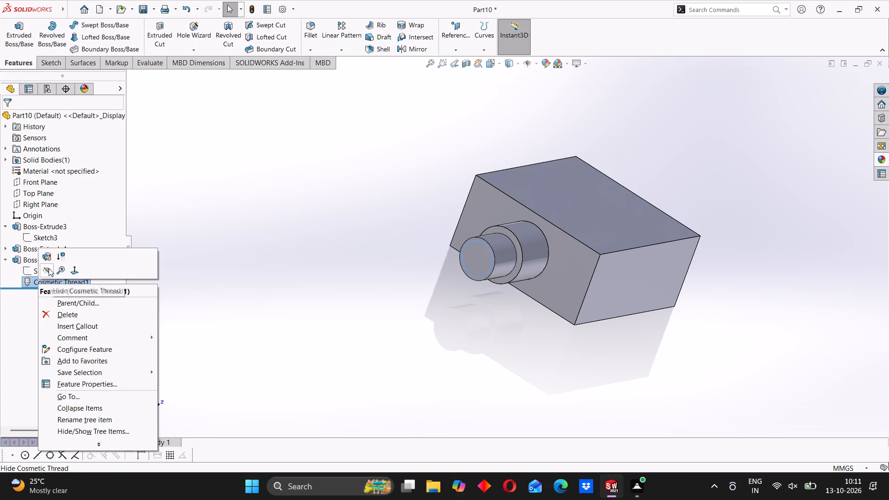
pyautogui.click(50, 259)
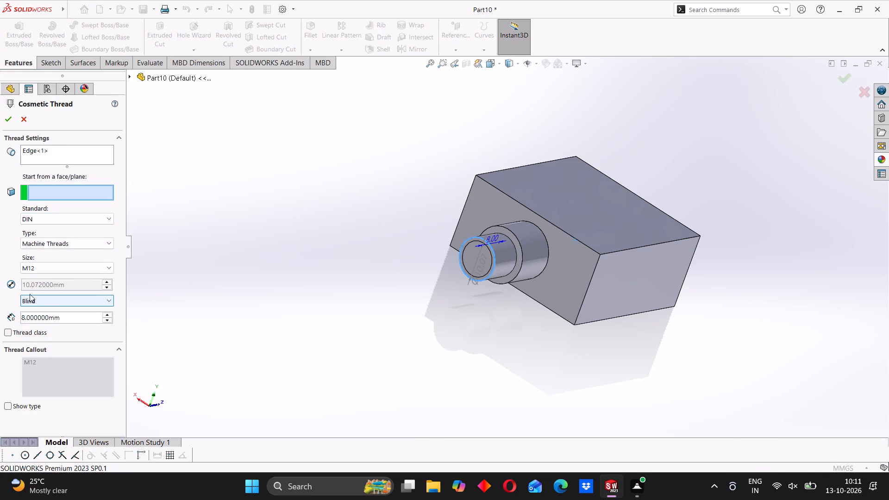
pyautogui.click(471, 254)
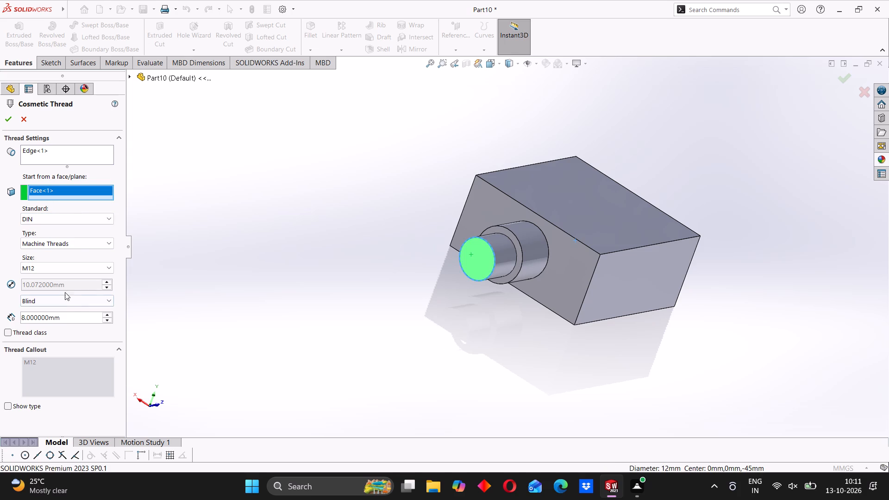
pyautogui.click(10, 121)
pyautogui.moveTo(542, 282); pyautogui.dragTo(498, 309, button='middle')
pyautogui.click(405, 321)
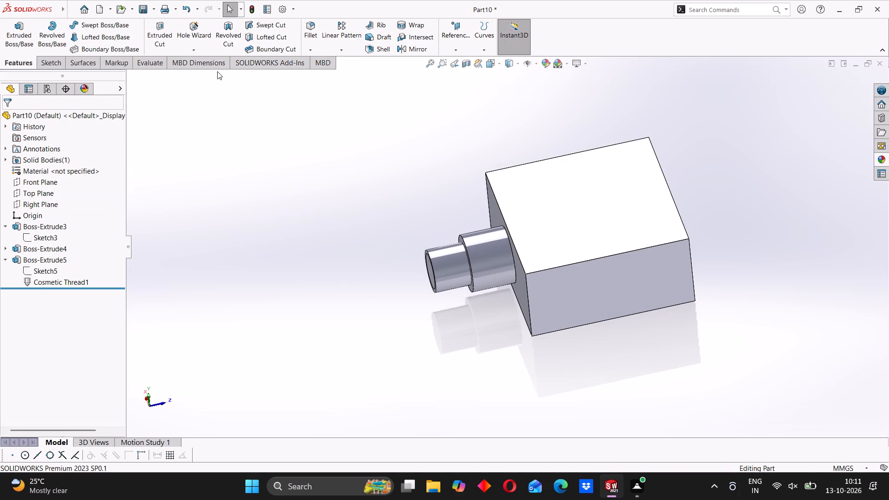
# Enable shaded cosmetic threads in the document's detailing properties.
pyautogui.click(278, 6)
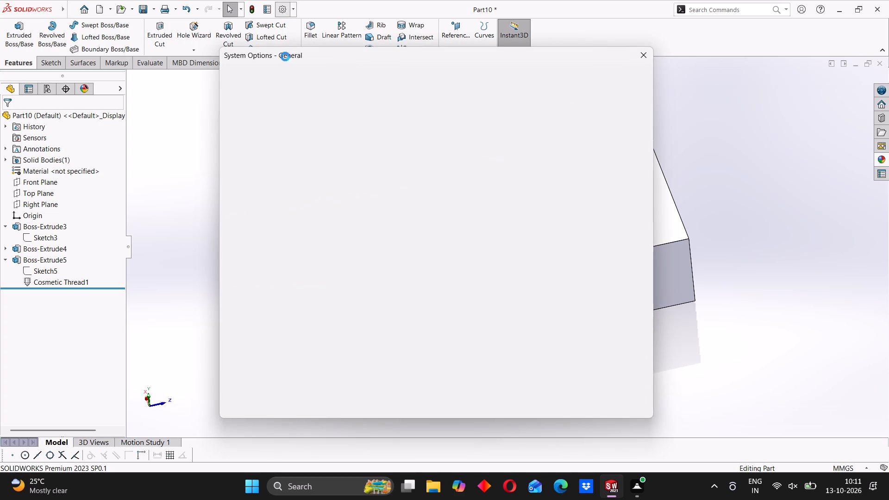
pyautogui.click(309, 75)
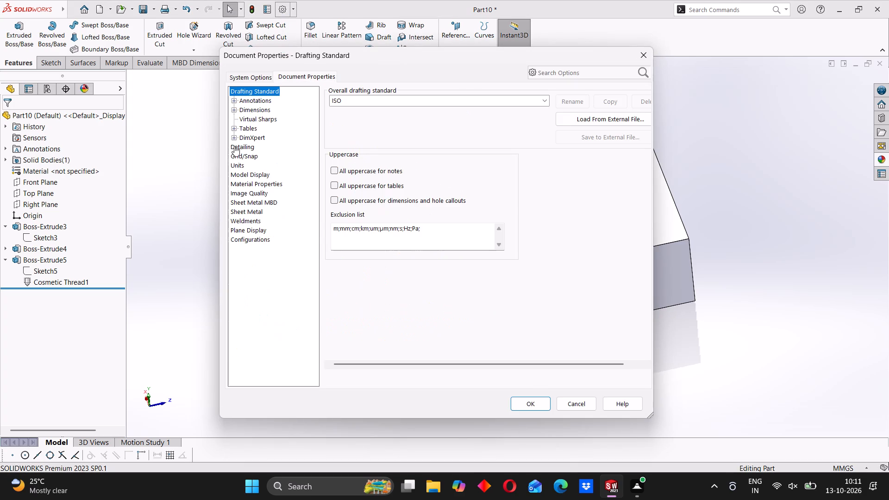
pyautogui.click(236, 145)
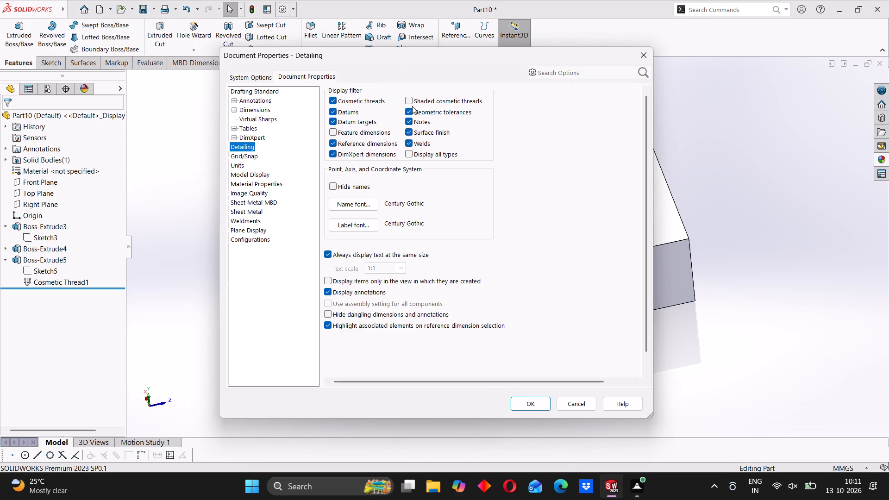
pyautogui.click(408, 100)
pyautogui.click(541, 405)
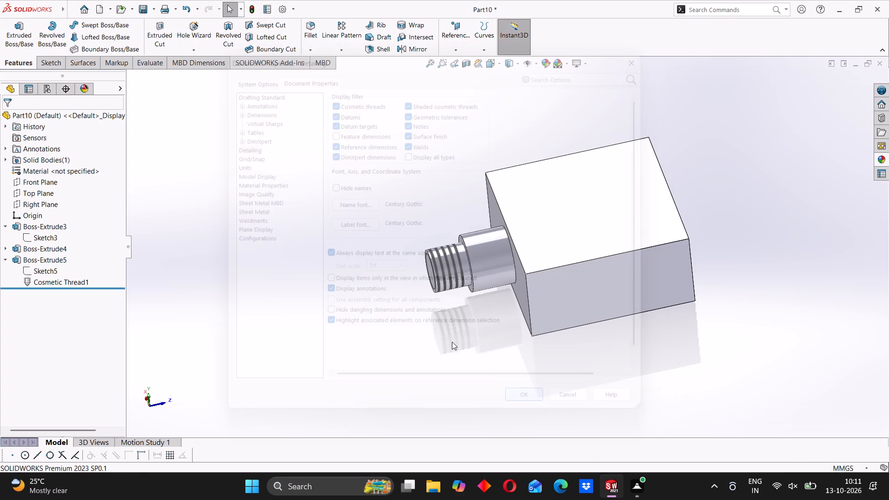
# Examine the shaded thread on the stepped shaft and the block from several angles.
pyautogui.moveTo(347, 248); pyautogui.dragTo(369, 253, button='middle')
pyautogui.click(370, 250)
pyautogui.moveTo(494, 316); pyautogui.dragTo(435, 279, button='middle')
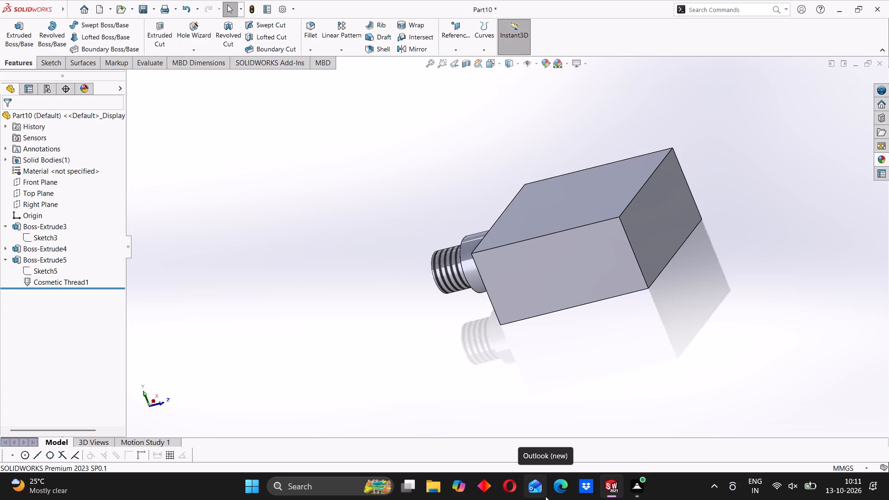
pyautogui.scroll(-3, 512, 253)
pyautogui.moveTo(501, 276); pyautogui.dragTo(516, 282, button='middle')
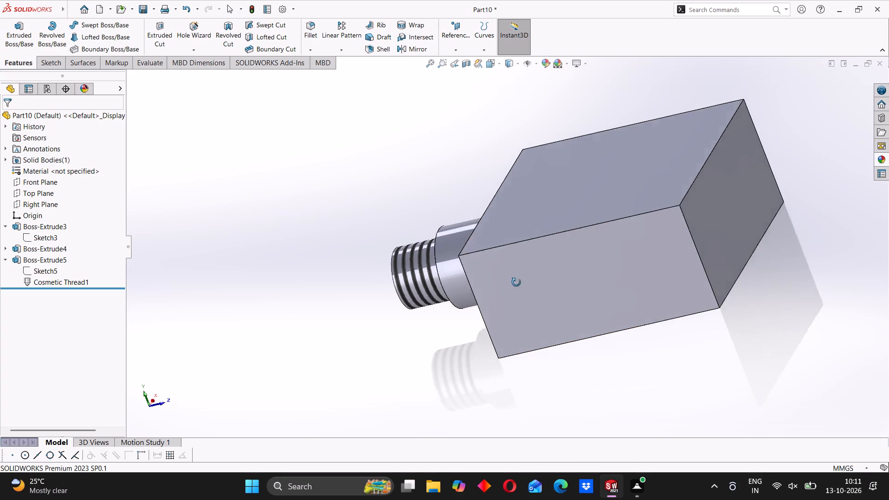
pyautogui.moveTo(516, 282); pyautogui.dragTo(521, 284, button='middle')
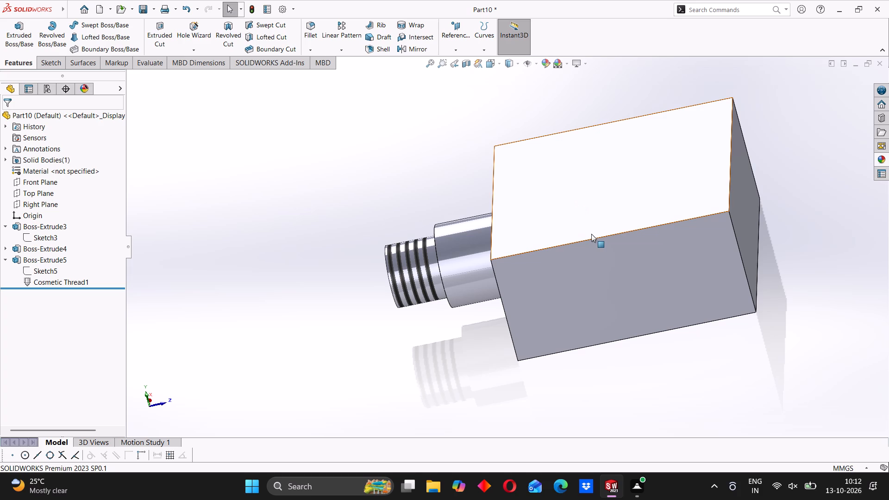
pyautogui.scroll(-1, 596, 231)
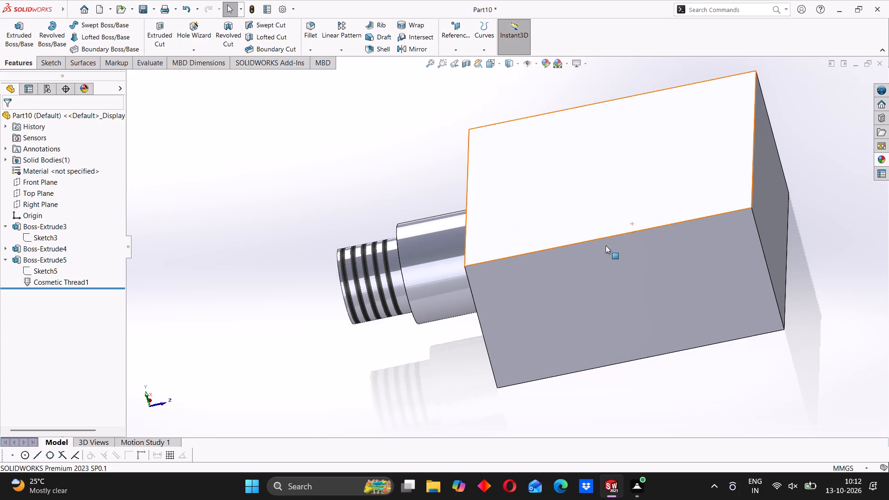
pyautogui.scroll(3, 616, 247)
pyautogui.moveTo(552, 267); pyautogui.dragTo(590, 281, button='middle')
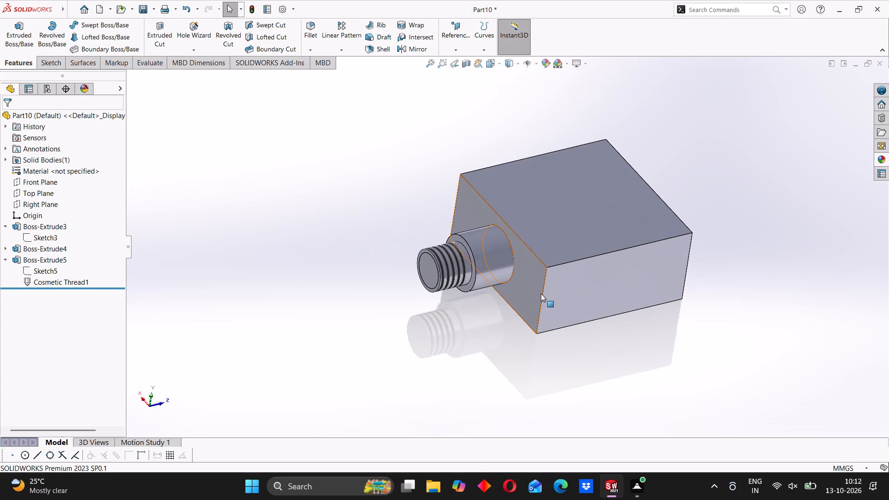
pyautogui.scroll(1, 541, 294)
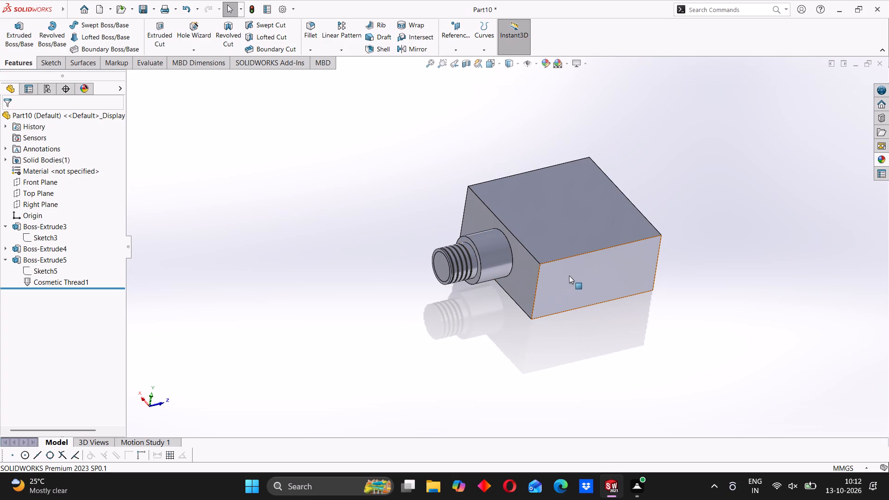
pyautogui.moveTo(631, 229); pyautogui.dragTo(584, 306, button='middle')
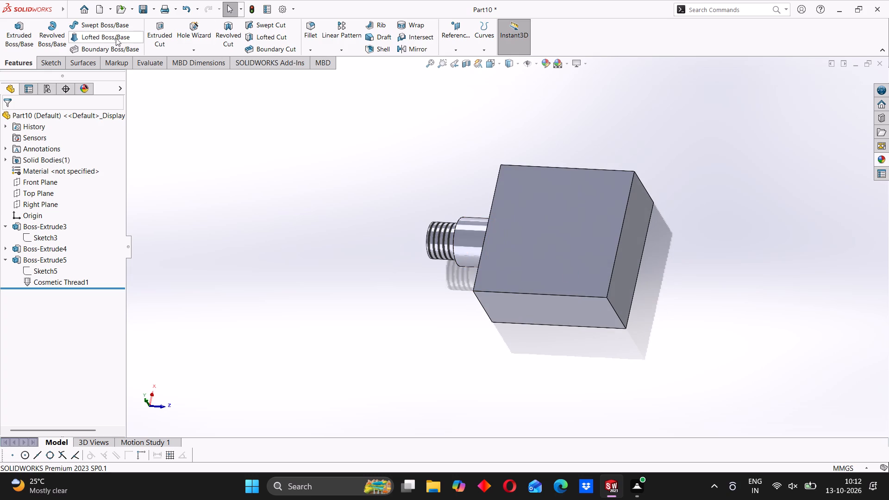
# Mirror Boss-Extrude5 and Boss-Extrude4 about the Front Plane to the opposite side of the block.
pyautogui.click(39, 59)
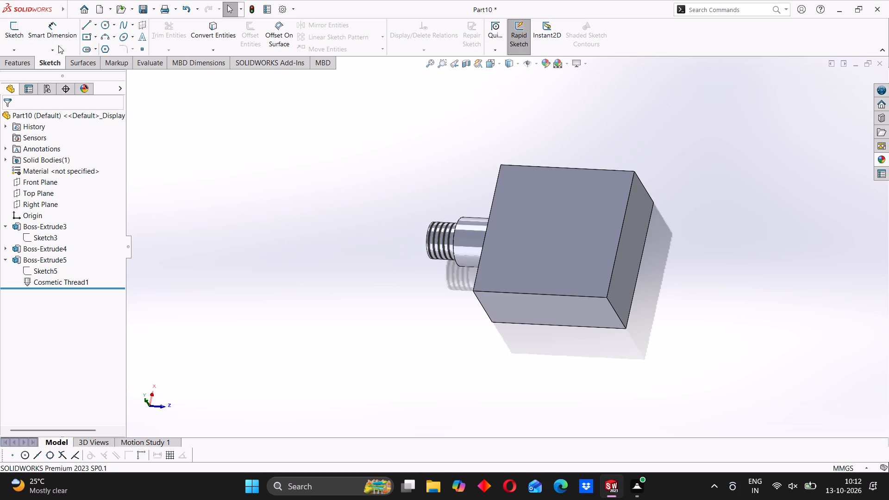
pyautogui.click(17, 61)
pyautogui.click(338, 50)
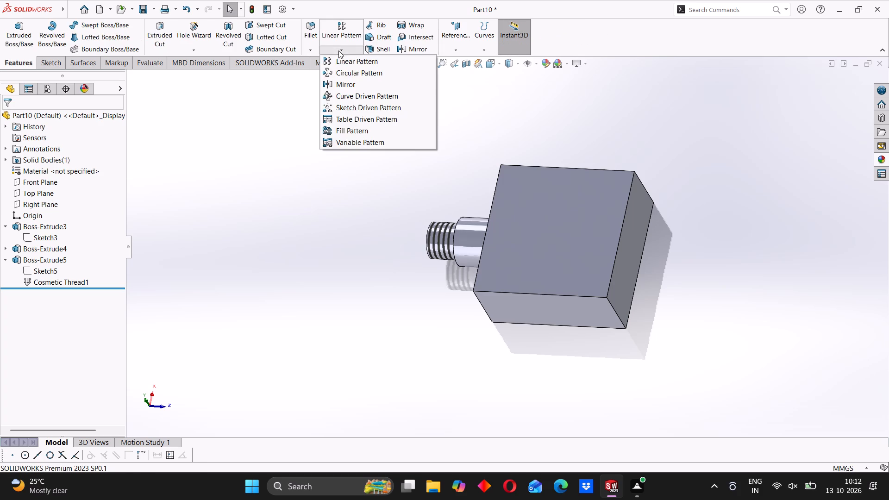
pyautogui.click(350, 84)
pyautogui.moveTo(451, 258); pyautogui.dragTo(492, 315, button='middle')
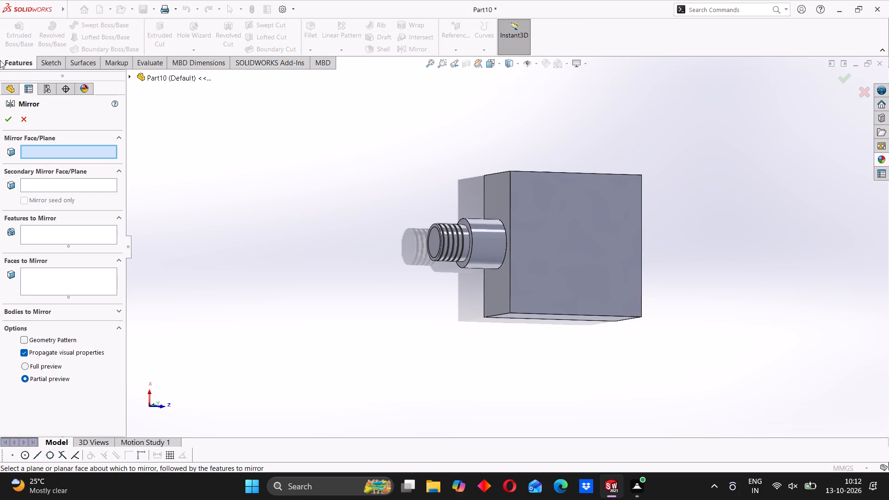
pyautogui.click(130, 78)
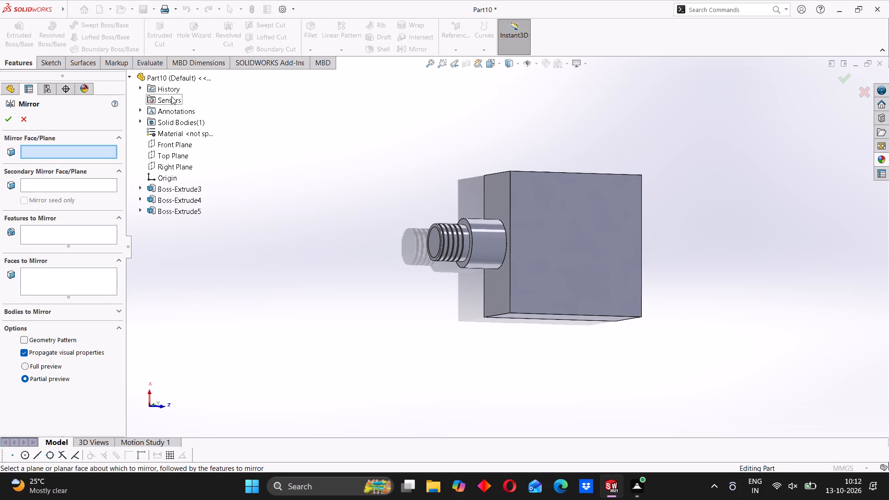
pyautogui.click(175, 146)
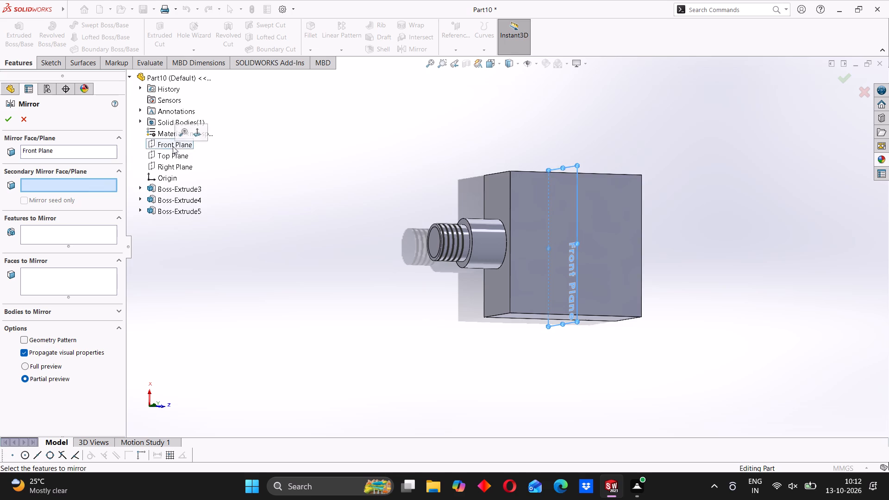
pyautogui.click(67, 233)
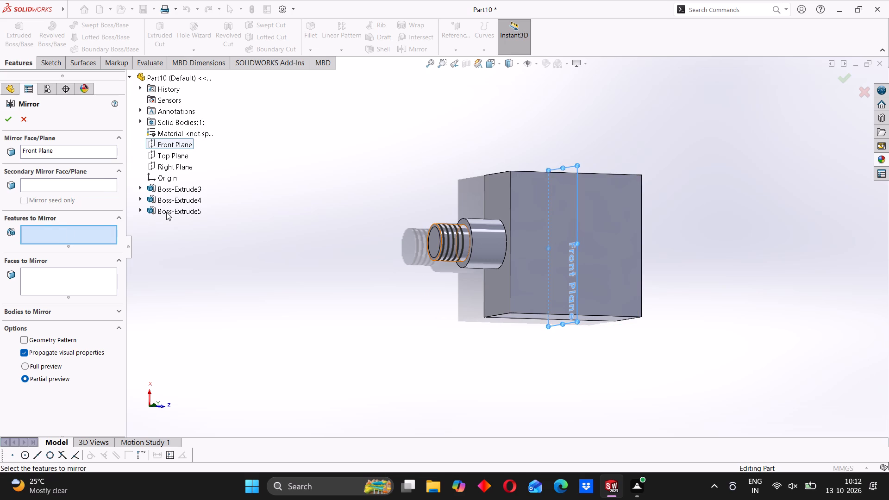
pyautogui.click(166, 212)
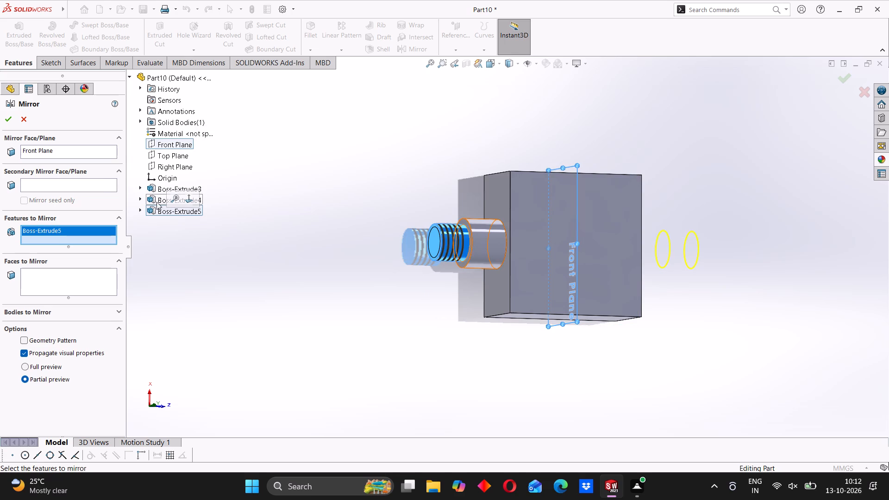
pyautogui.click(156, 201)
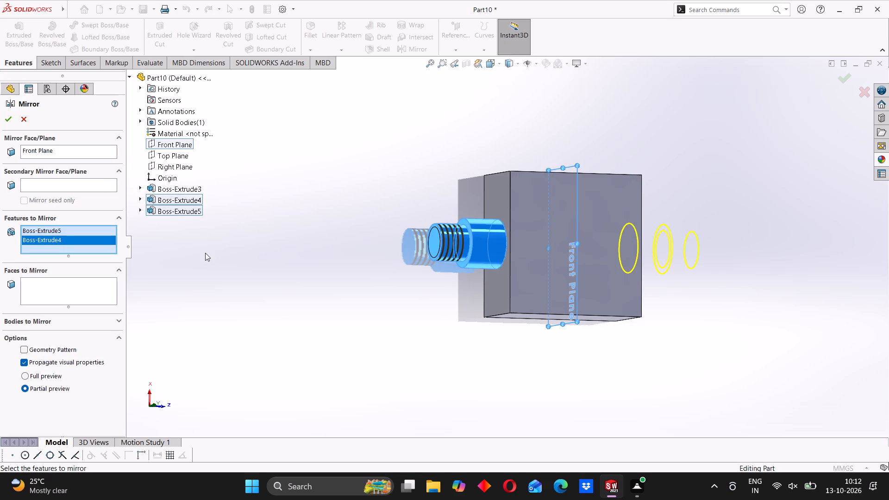
pyautogui.click(11, 123)
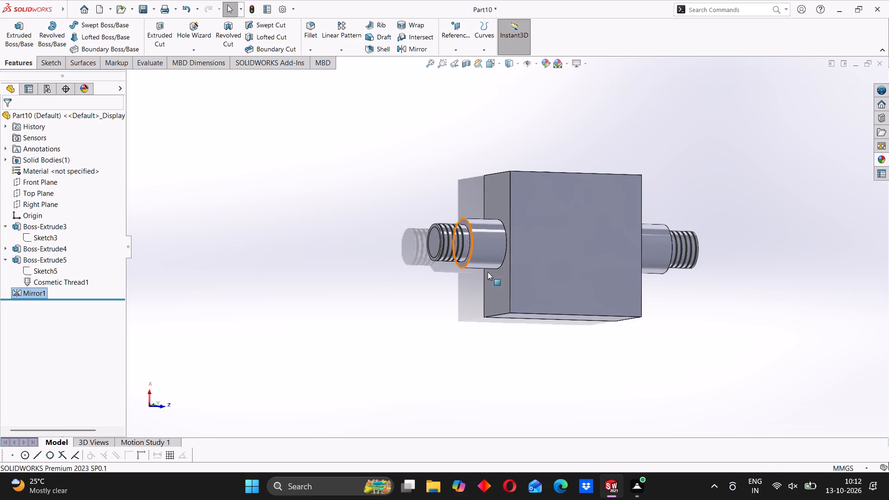
# Examine the stepped, threaded shafts on both sides of the block.
pyautogui.moveTo(491, 281); pyautogui.dragTo(478, 260, button='middle')
pyautogui.click(420, 290)
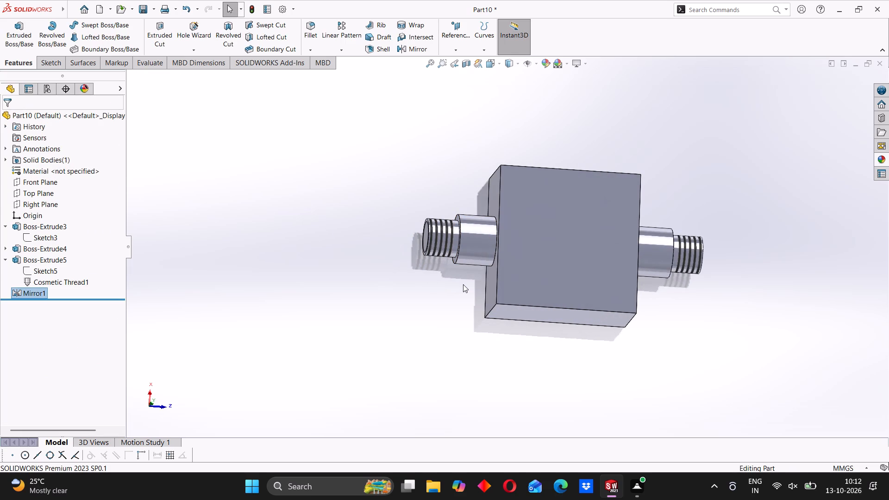
pyautogui.moveTo(554, 284); pyautogui.dragTo(552, 258, button='middle')
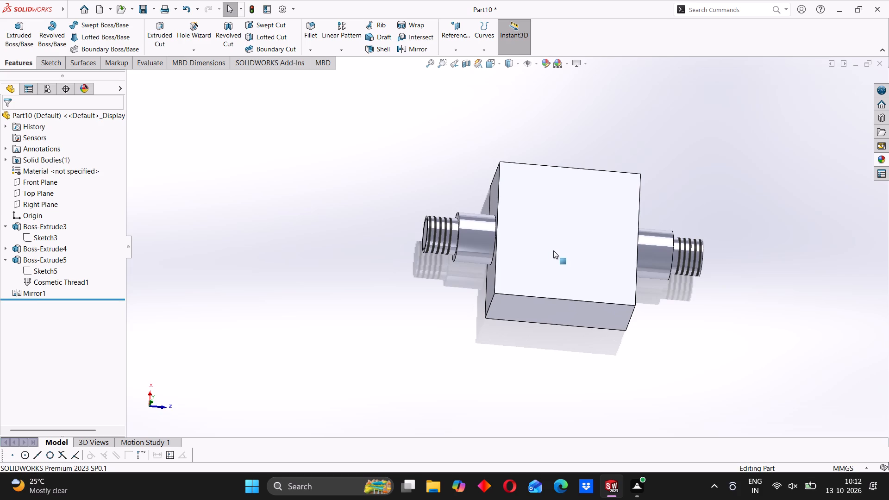
pyautogui.scroll(-3, 575, 196)
pyautogui.moveTo(521, 281); pyautogui.dragTo(534, 271, button='middle')
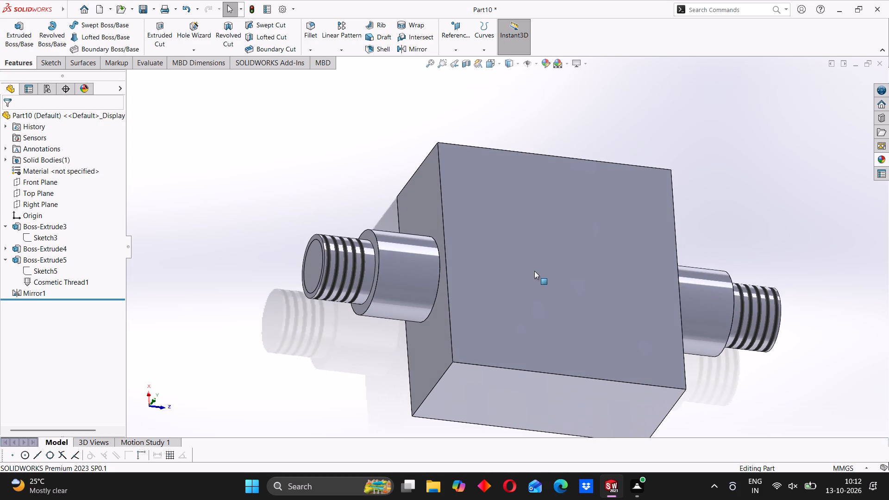
pyautogui.moveTo(539, 236); pyautogui.dragTo(541, 273, button='middle')
pyautogui.scroll(2, 541, 273)
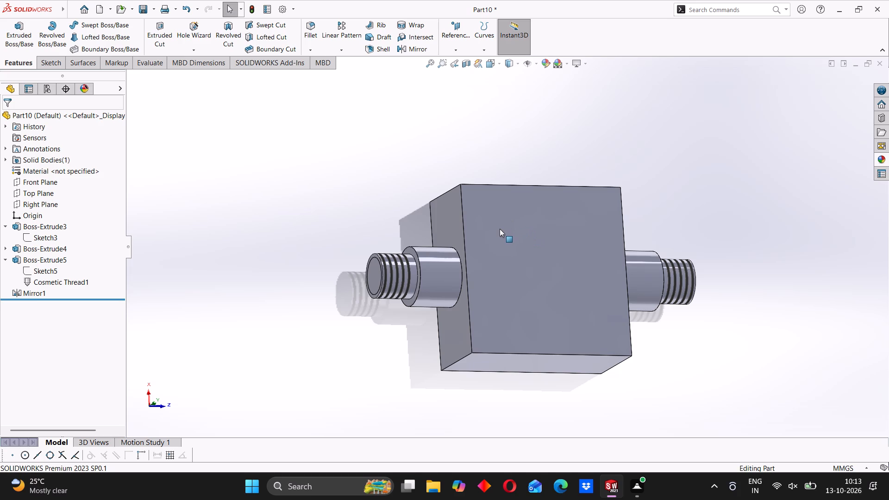
# Start a sketch on the block's large square face and draw a circle about 35 mm in diameter centred on the origin.
pyautogui.moveTo(535, 294); pyautogui.dragTo(535, 242, button='middle')
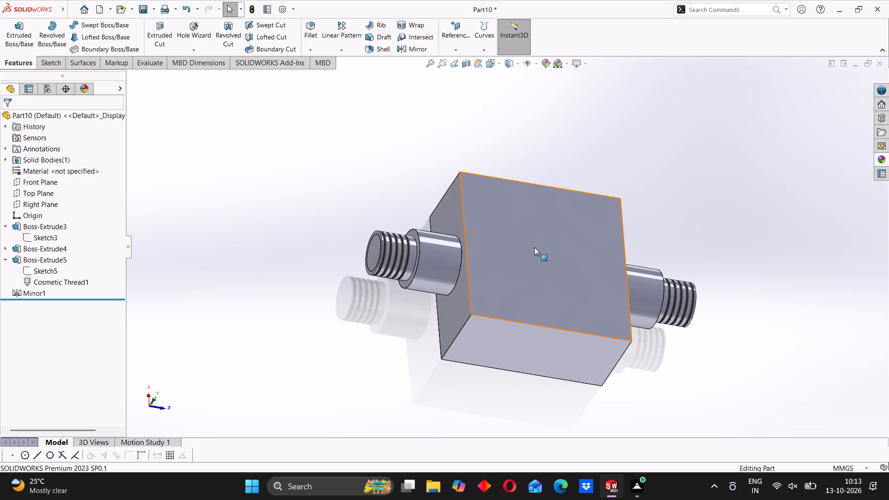
pyautogui.click(532, 252)
pyautogui.click(572, 229)
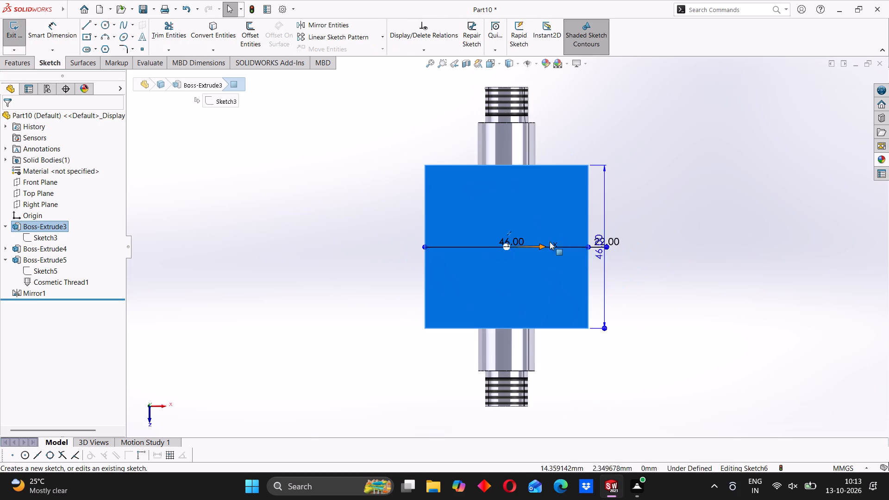
pyautogui.click(105, 28)
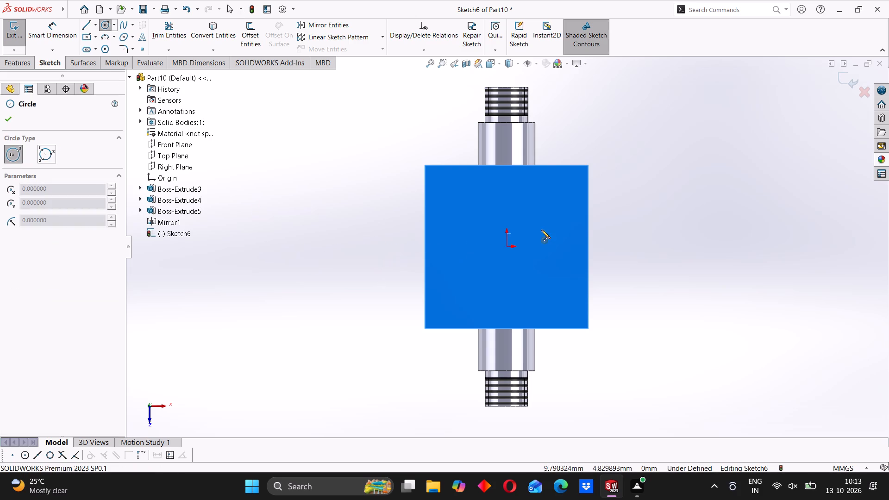
pyautogui.click(507, 247)
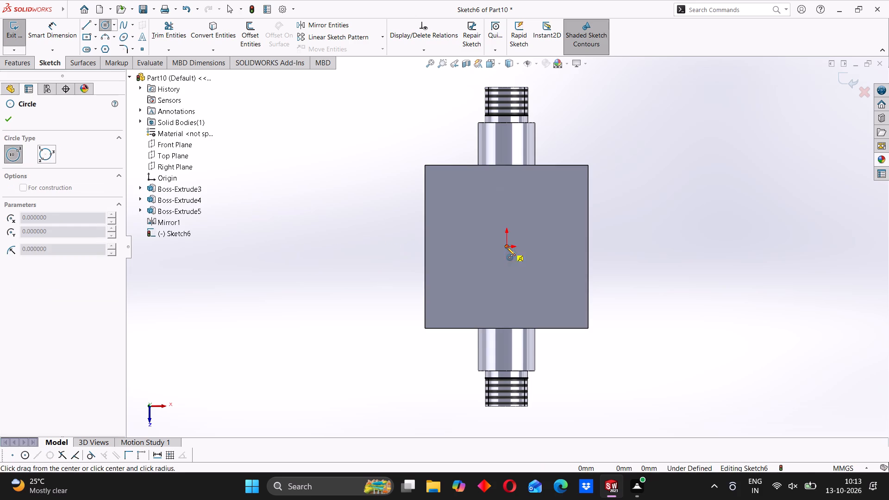
pyautogui.click(535, 191)
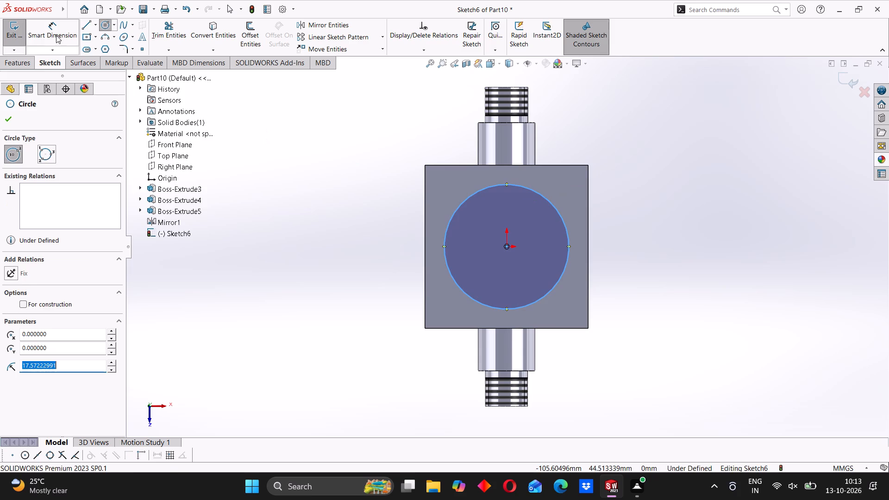
# Dimension the circle on the block's square face to a diameter of 38 mm.
pyautogui.click(56, 35)
pyautogui.click(515, 187)
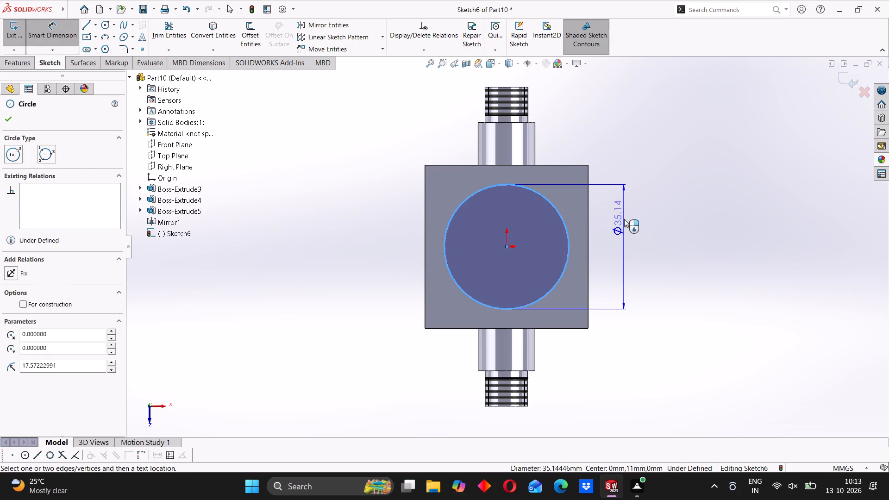
pyautogui.click(624, 219)
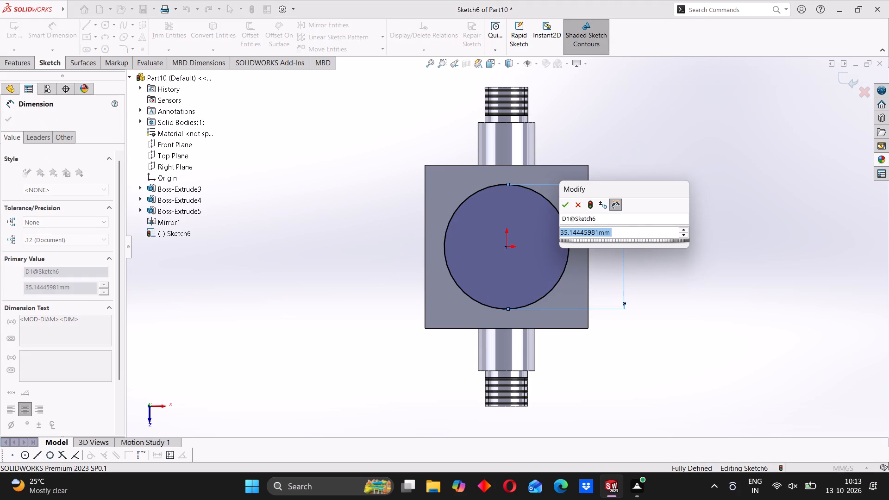
pyautogui.write('38')
pyautogui.press('Return')
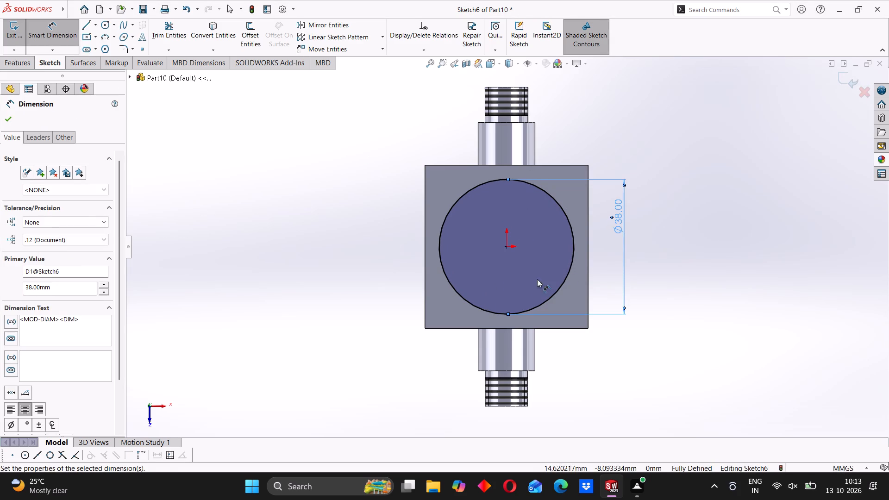
pyautogui.click(355, 292)
# Extrude the 38 mm circle outward from the block as a blind boss 4 mm deep, merged with the body.
pyautogui.click(23, 68)
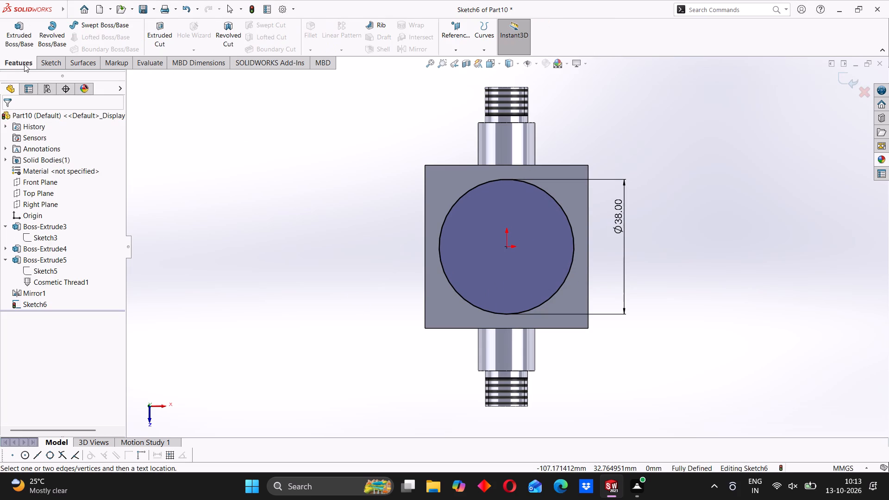
pyautogui.click(24, 35)
pyautogui.moveTo(473, 311); pyautogui.dragTo(521, 293, button='middle')
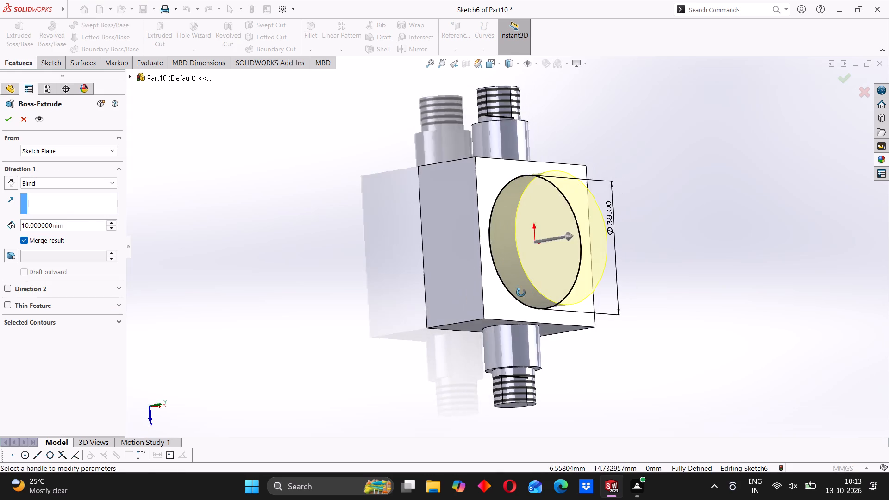
pyautogui.moveTo(521, 293); pyautogui.dragTo(532, 309, button='middle')
pyautogui.moveTo(66, 229); pyautogui.dragTo(0, 226)
pyautogui.press('3')
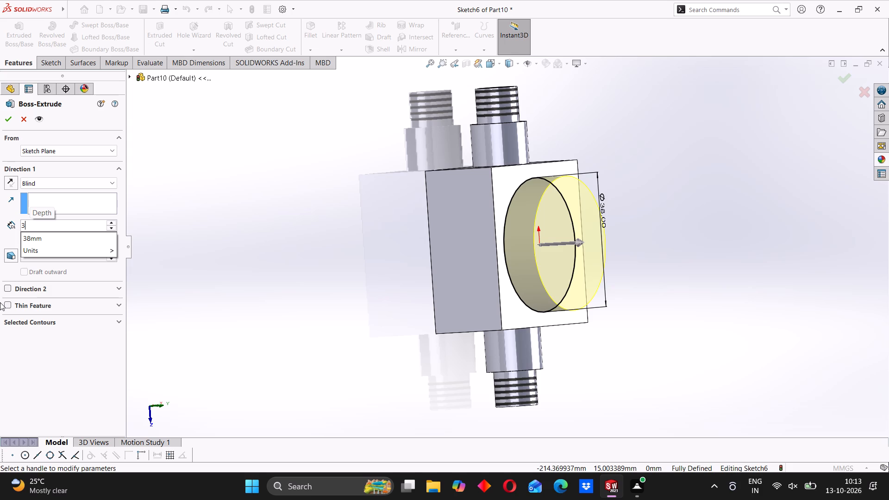
pyautogui.press('Return')
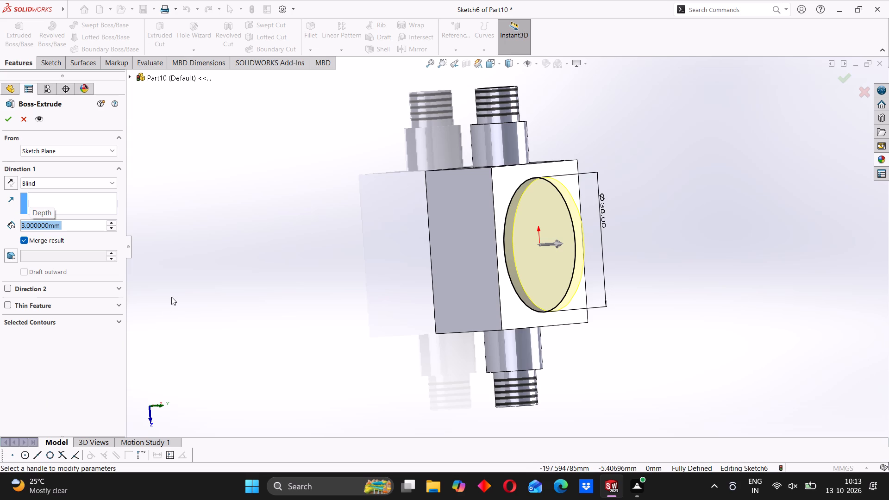
pyautogui.press('4')
pyautogui.press('Return')
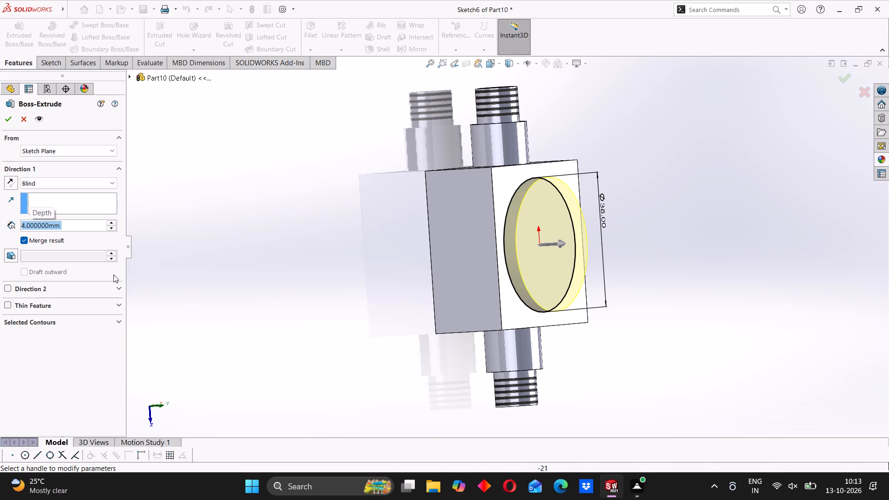
pyautogui.click(13, 125)
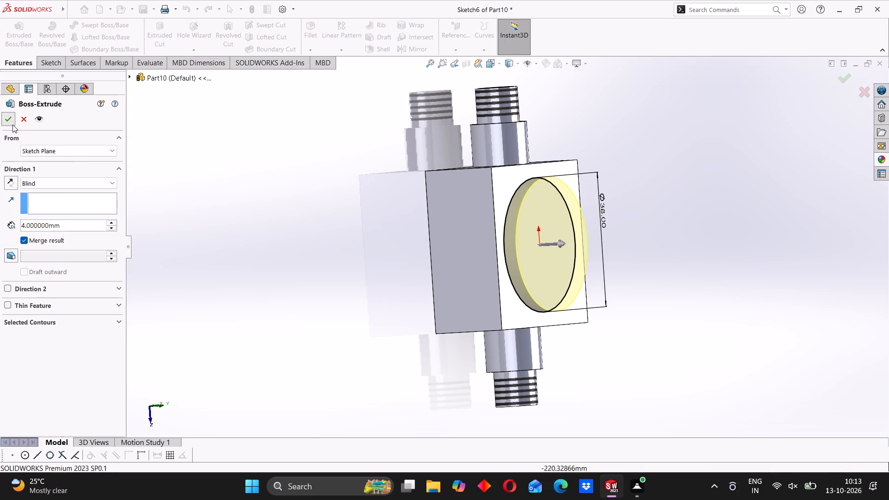
pyautogui.moveTo(454, 260); pyautogui.dragTo(457, 249, button='middle')
pyautogui.click(402, 236)
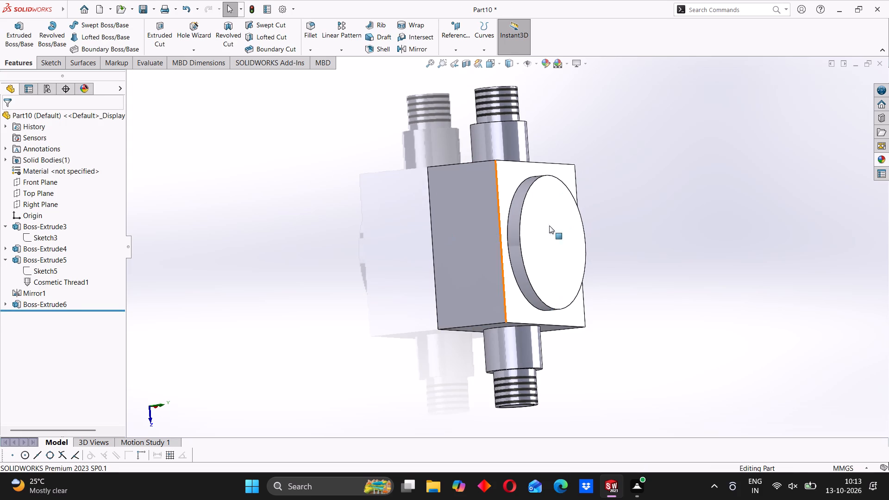
# Start a sketch on the round boss's flat face and draw a circle about 25 mm in diameter centred on the origin.
pyautogui.moveTo(580, 224); pyautogui.dragTo(537, 252, button='middle')
pyautogui.scroll(1, 554, 243)
pyautogui.click(533, 246)
pyautogui.click(574, 218)
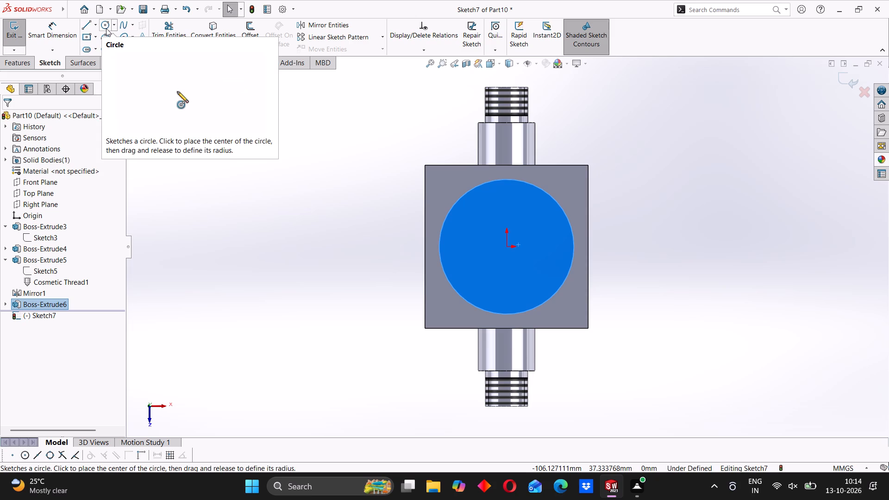
pyautogui.click(106, 28)
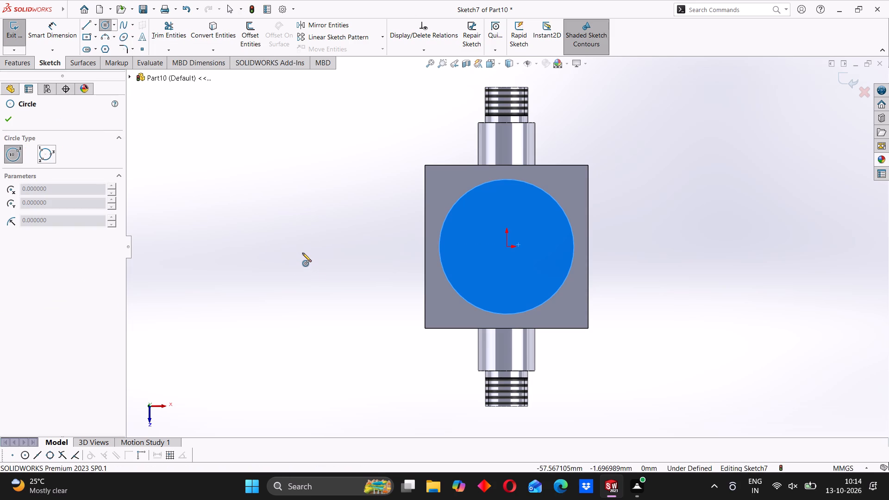
pyautogui.click(509, 247)
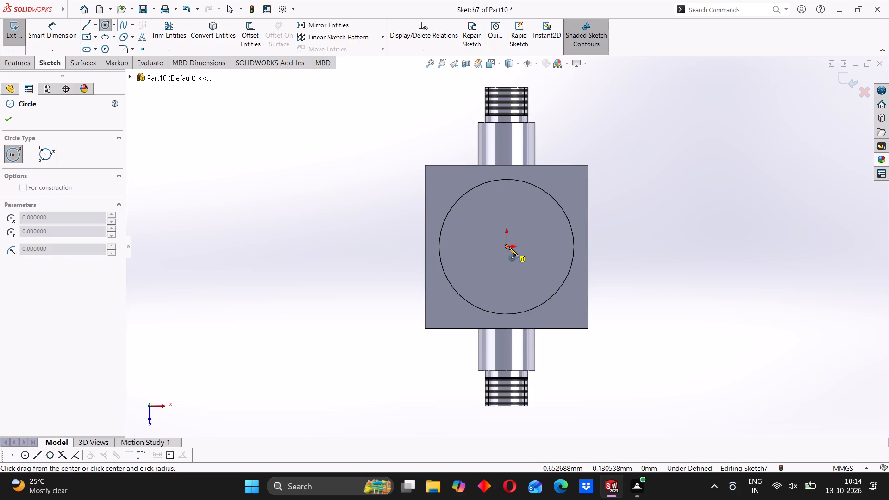
pyautogui.click(531, 209)
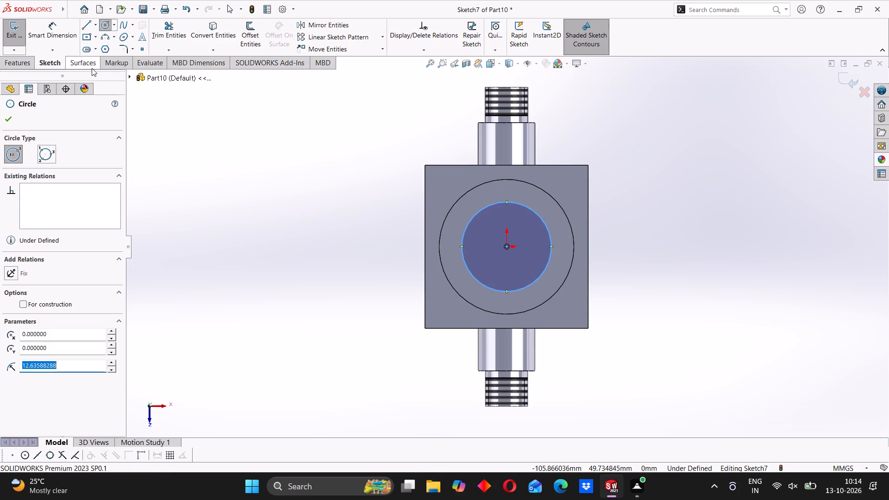
# Dimension the new circle on the boss face to a diameter of 32 mm.
pyautogui.click(70, 44)
pyautogui.click(541, 219)
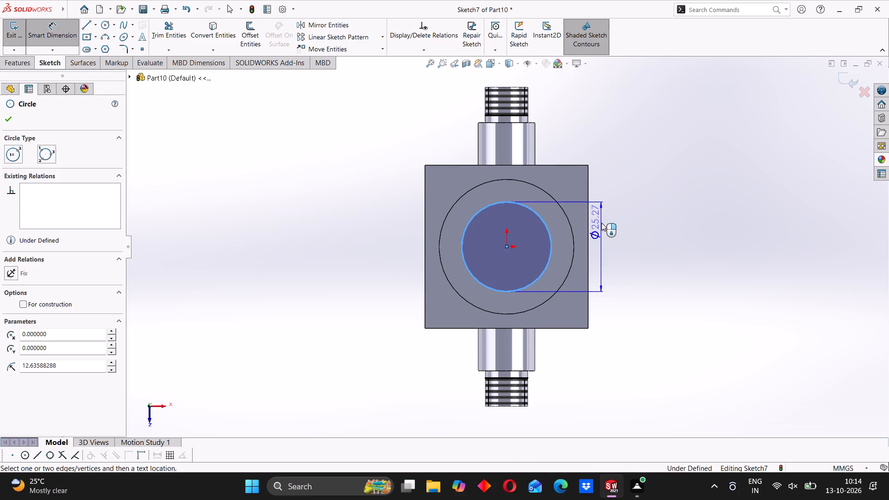
pyautogui.click(601, 223)
pyautogui.press('3')
pyautogui.press('2')
pyautogui.press('Return')
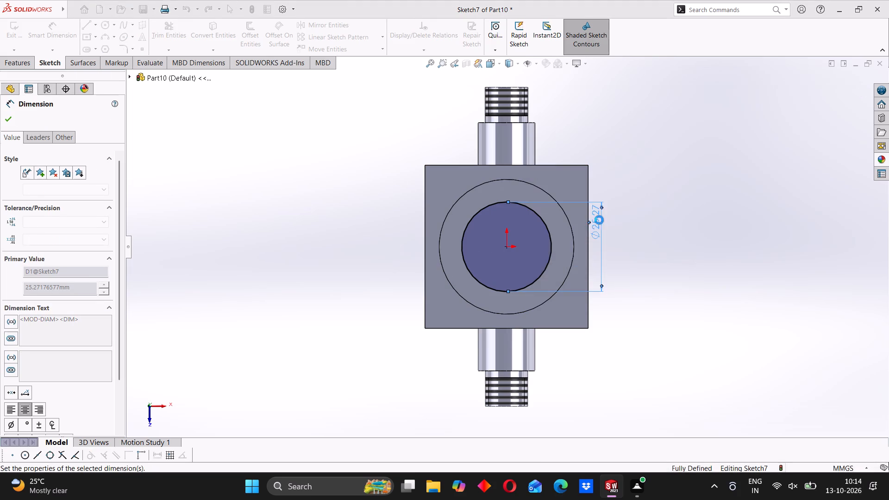
pyautogui.click(796, 333)
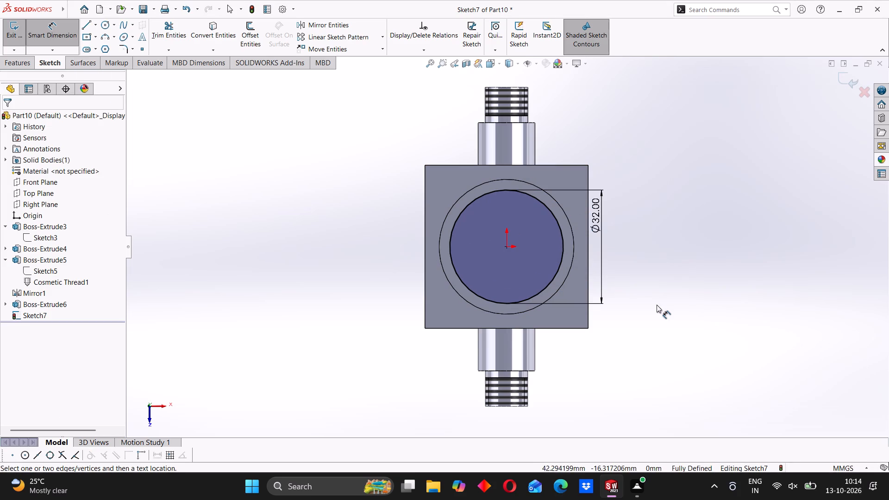
pyautogui.click(61, 33)
# Cut the 32 mm circle into the round boss as a blind extruded cut 3 mm deep.
pyautogui.click(22, 65)
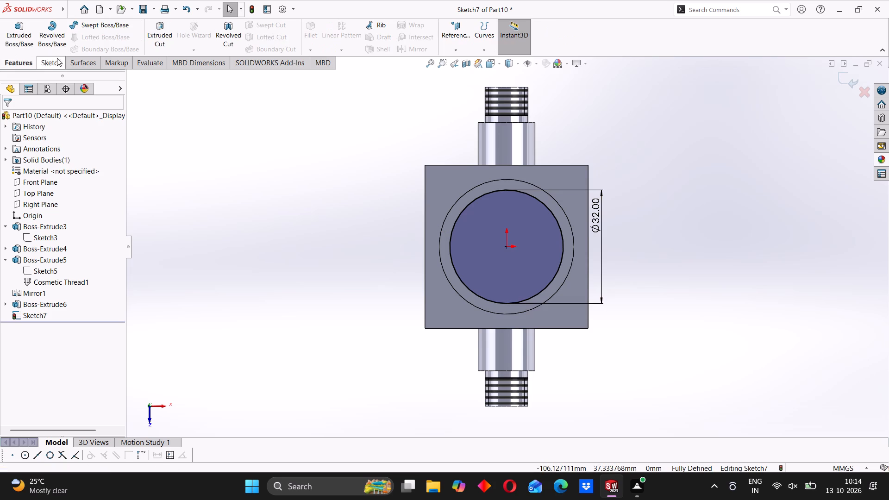
pyautogui.click(158, 36)
pyautogui.moveTo(412, 297); pyautogui.dragTo(475, 210, button='middle')
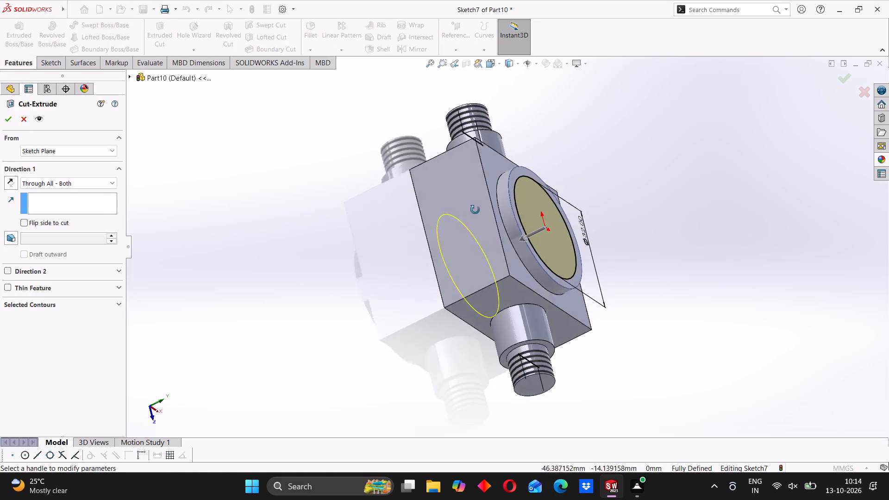
pyautogui.moveTo(475, 210); pyautogui.dragTo(476, 204, button='middle')
pyautogui.click(42, 187)
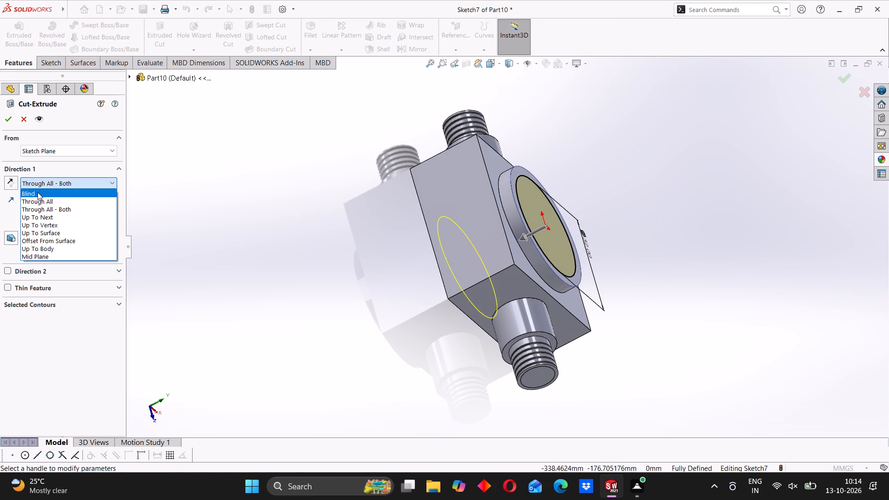
pyautogui.click(38, 192)
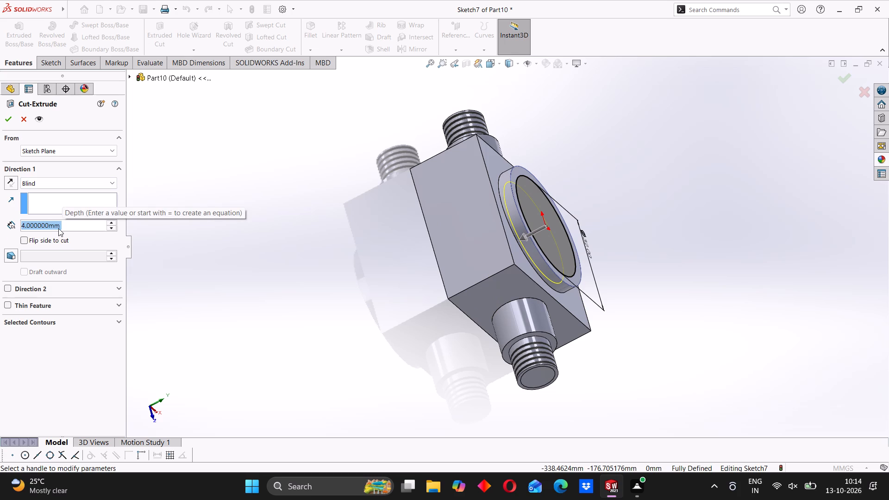
pyautogui.press('3')
pyautogui.press('Return')
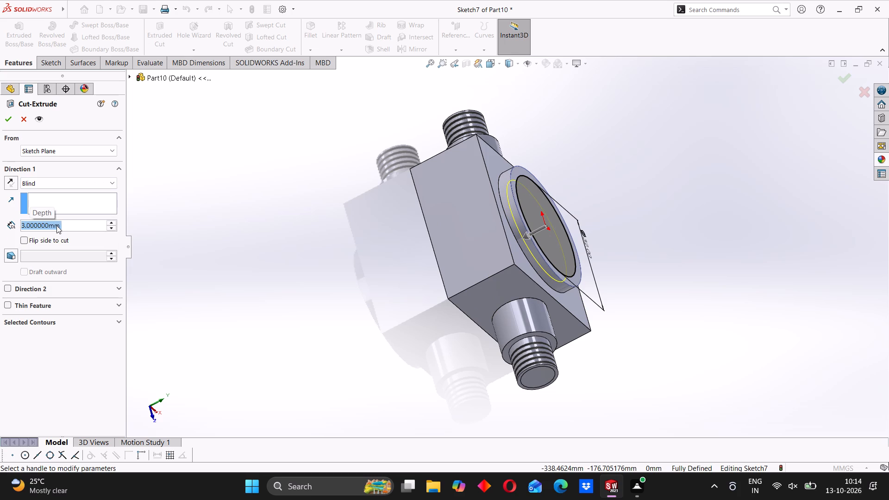
pyautogui.click(7, 123)
pyautogui.moveTo(317, 198); pyautogui.dragTo(294, 202, button='middle')
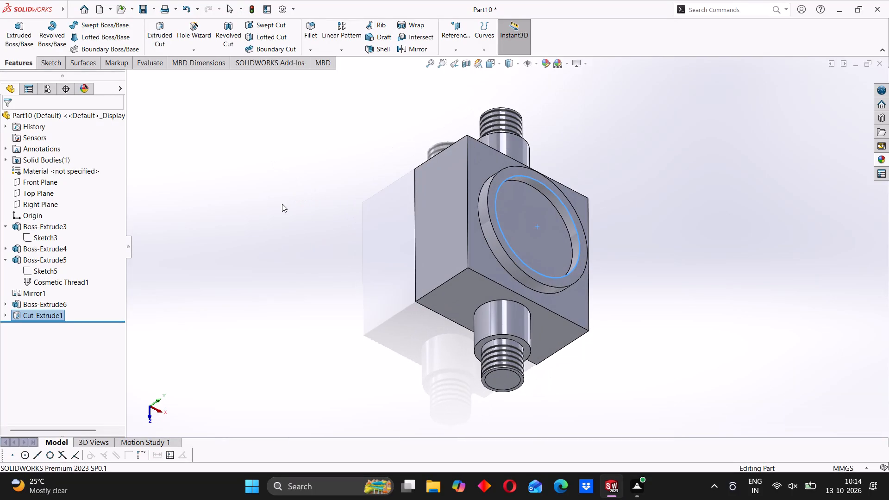
pyautogui.click(282, 204)
# Start a sketch on the circular recess's floor and draw a circle about 24 mm in diameter centred on the origin.
pyautogui.moveTo(514, 203); pyautogui.dragTo(503, 219, button='middle')
pyautogui.click(511, 216)
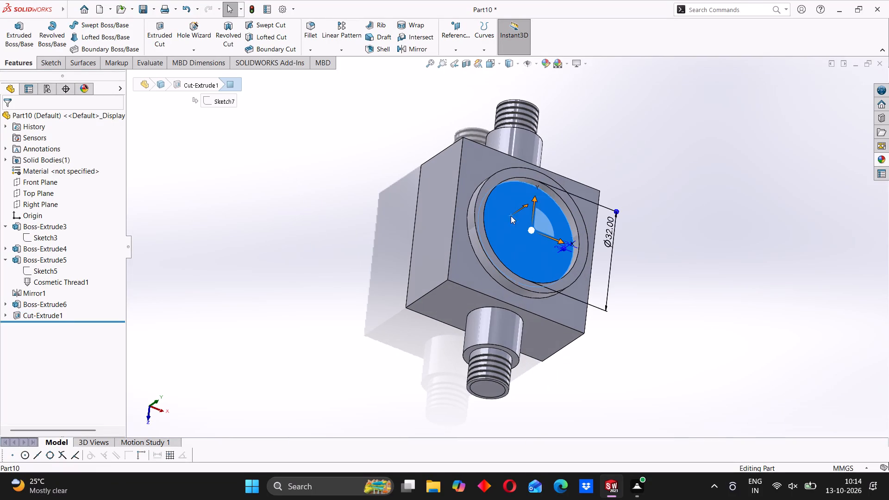
pyautogui.click(554, 190)
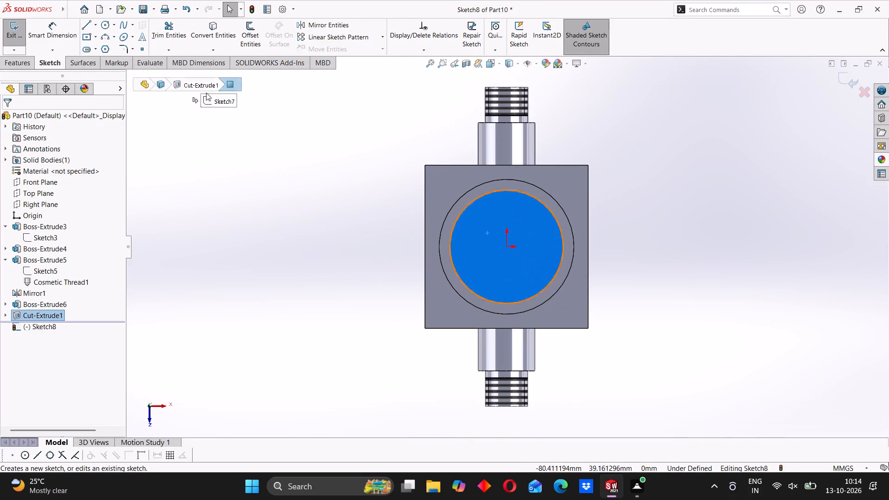
pyautogui.click(106, 25)
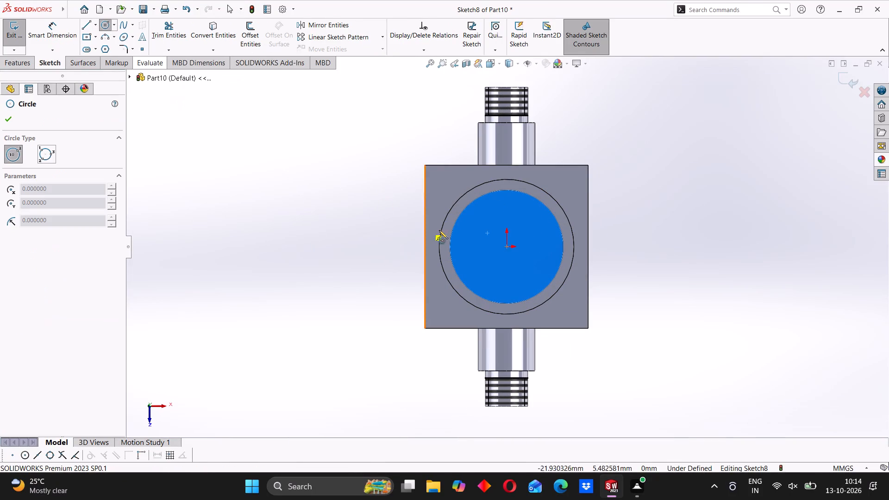
pyautogui.click(508, 246)
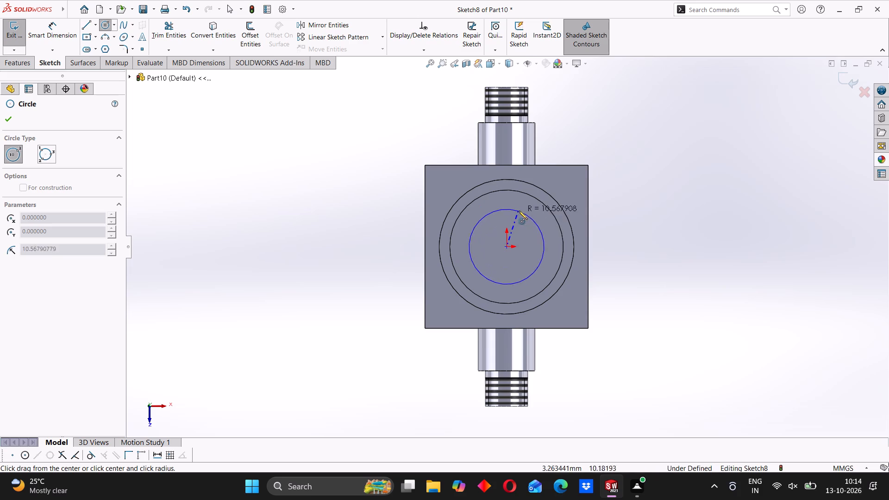
pyautogui.click(520, 207)
# Dimension the circle on the recess floor to a diameter of 25 mm.
pyautogui.click(61, 43)
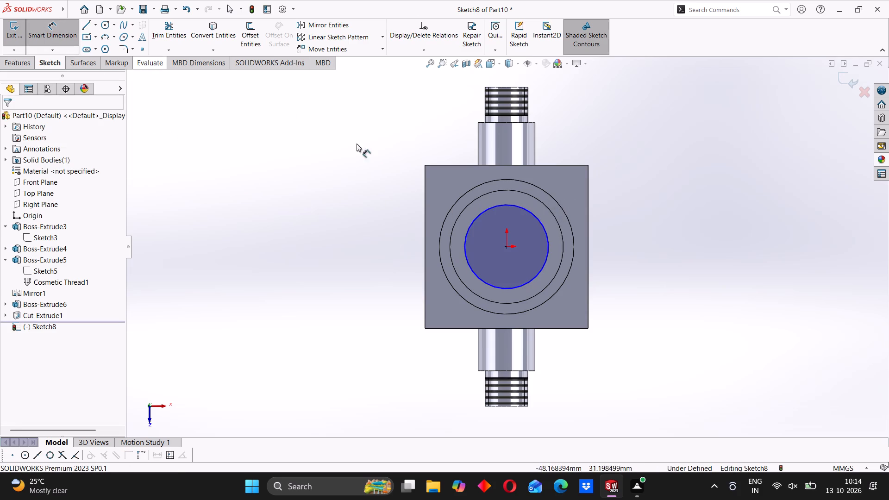
pyautogui.click(501, 205)
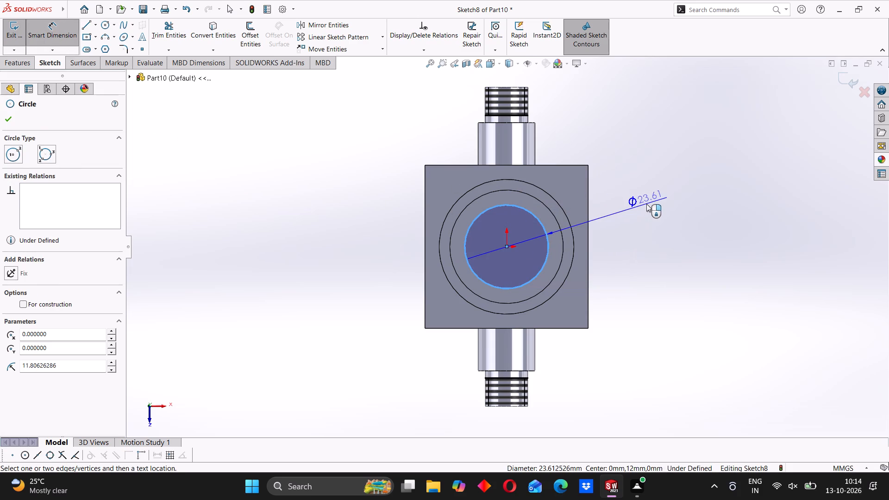
pyautogui.click(645, 204)
pyautogui.write('25')
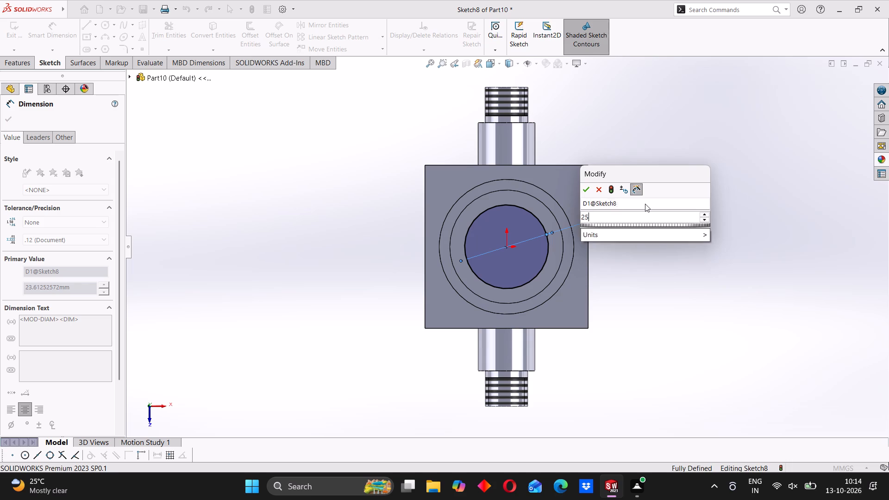
pyautogui.press('Return')
pyautogui.click(311, 217)
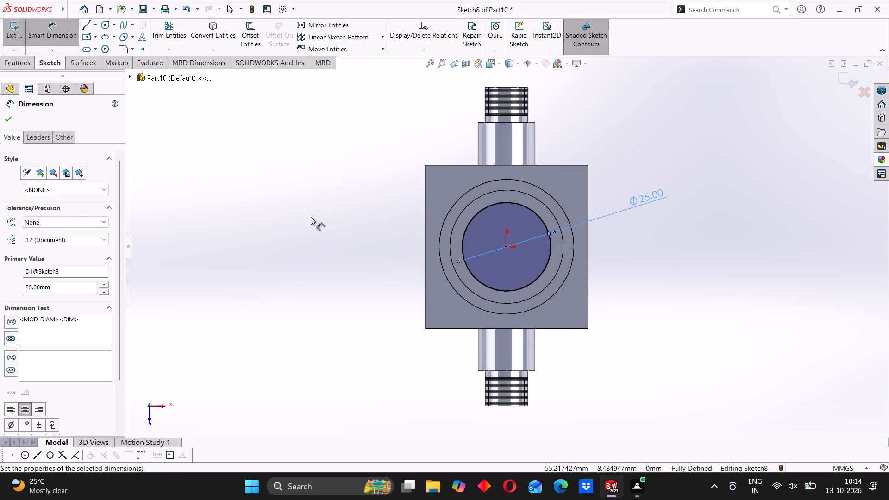
pyautogui.click(50, 31)
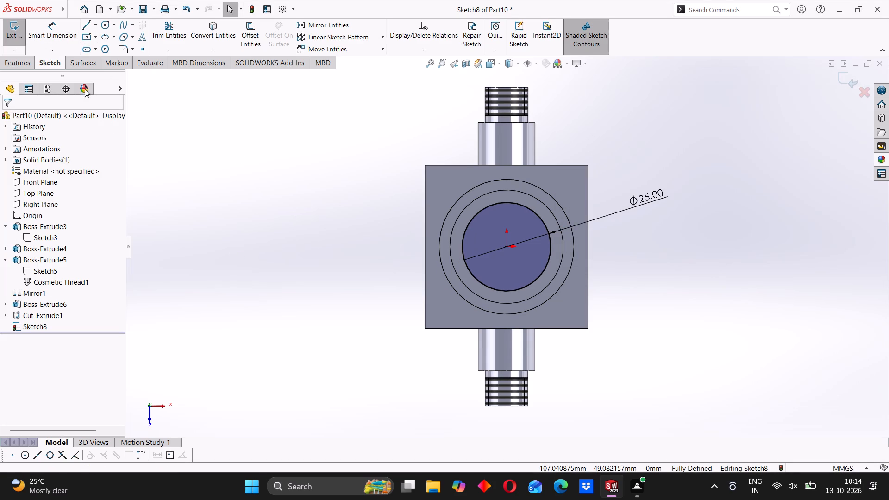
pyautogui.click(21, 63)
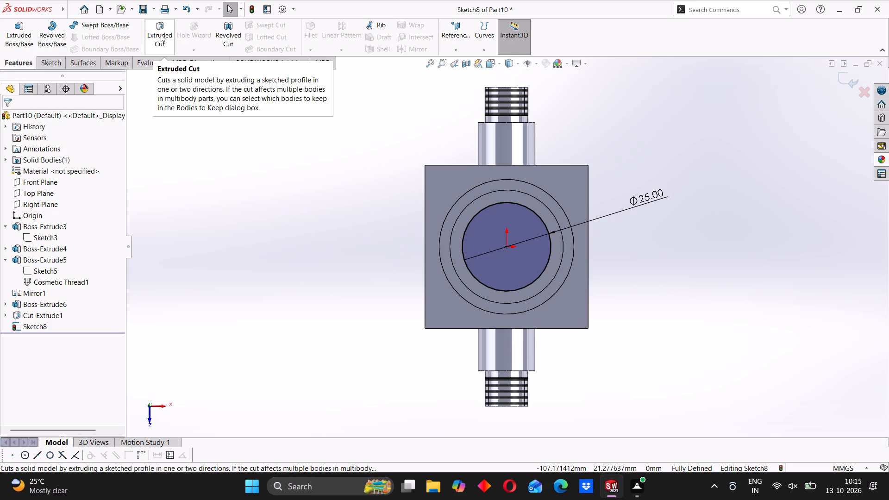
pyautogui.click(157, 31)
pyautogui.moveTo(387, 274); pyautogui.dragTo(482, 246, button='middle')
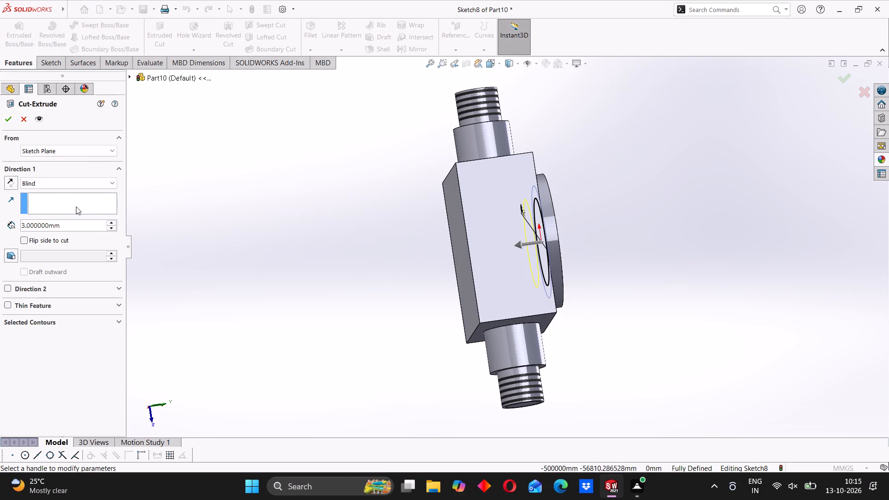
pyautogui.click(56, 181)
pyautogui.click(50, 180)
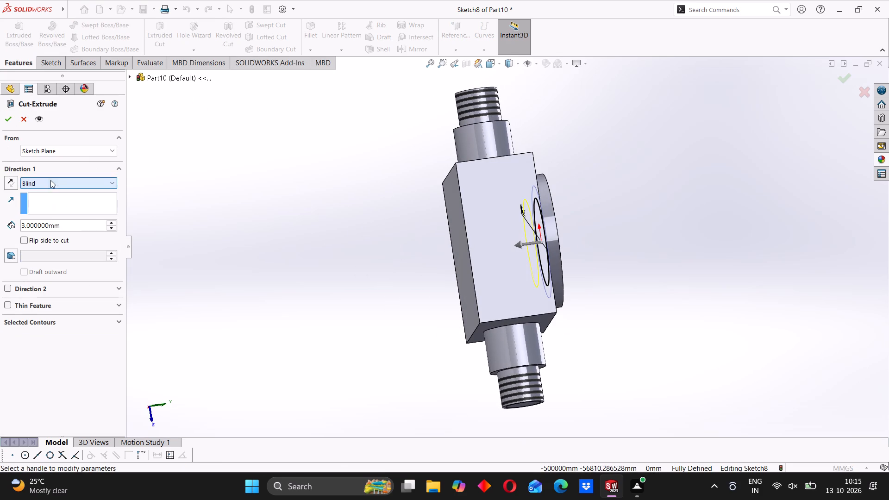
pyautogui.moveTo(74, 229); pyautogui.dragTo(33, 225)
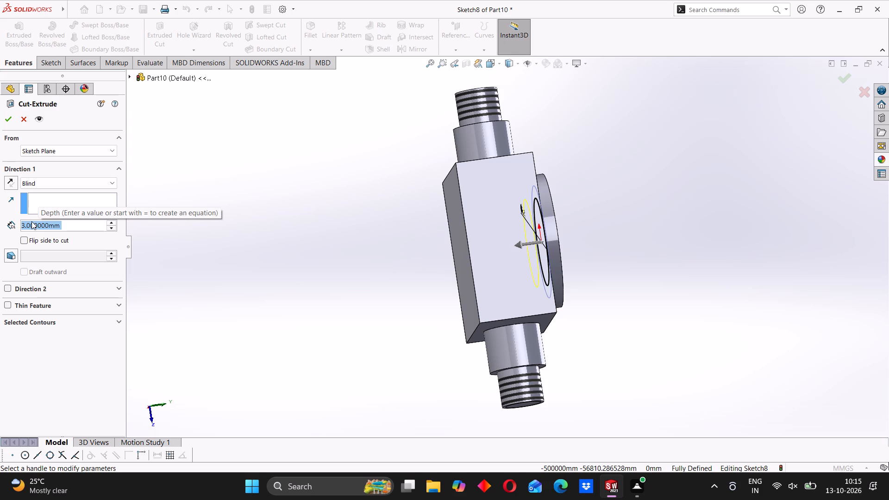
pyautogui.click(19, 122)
# Delete the 25 mm circle and its dimension from the recess-floor sketch and exit the empty sketch.
pyautogui.moveTo(393, 248); pyautogui.dragTo(336, 268, button='middle')
pyautogui.scroll(3, 458, 216)
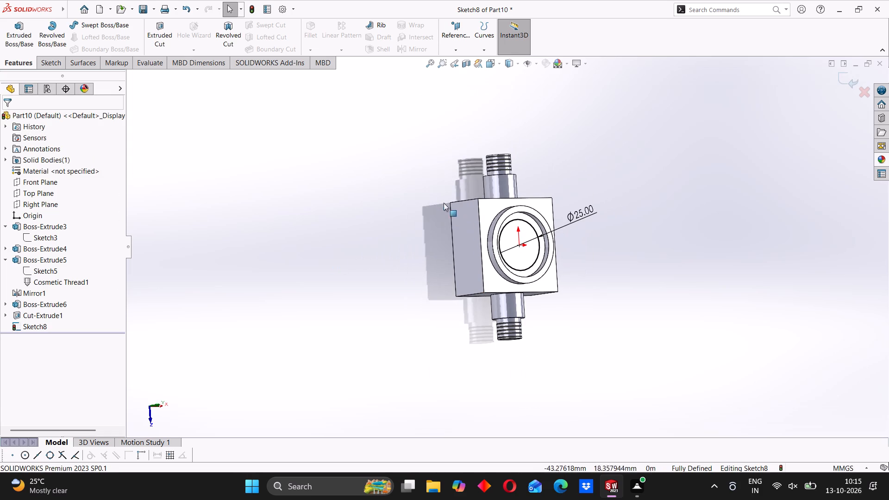
pyautogui.moveTo(405, 151); pyautogui.dragTo(664, 337)
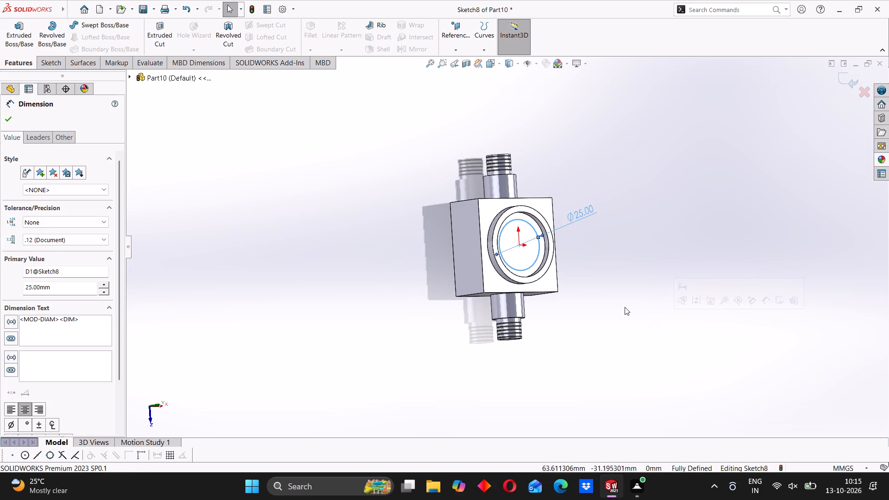
pyautogui.press('Delete')
pyautogui.moveTo(596, 300); pyautogui.dragTo(587, 296, button='middle')
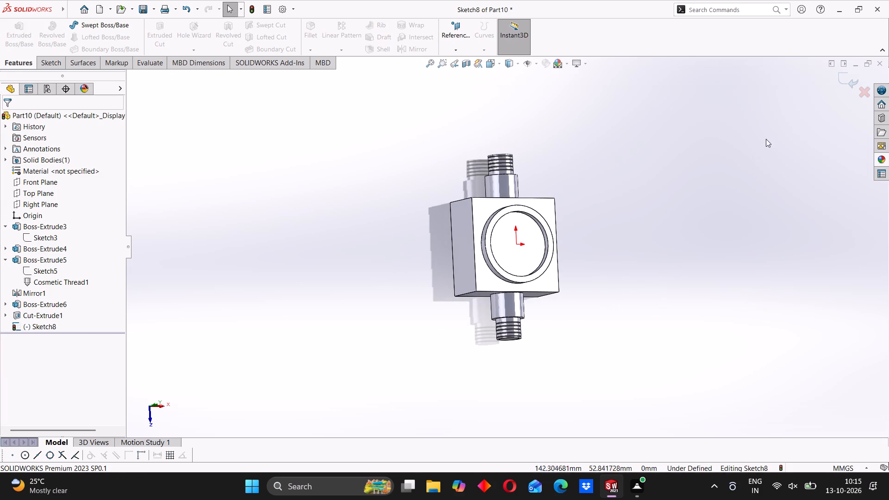
pyautogui.click(845, 83)
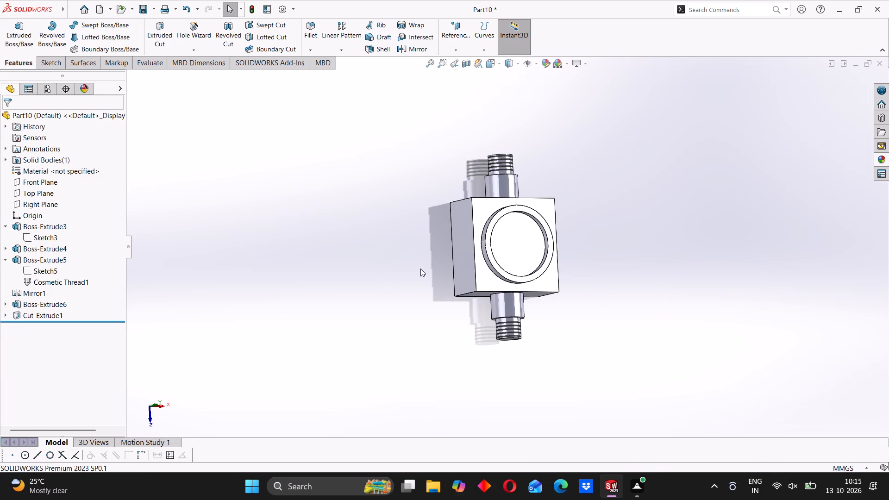
# Mirror the round boss and its 32 mm circular recess cut about the Top Plane to the block's opposite face.
pyautogui.moveTo(227, 126); pyautogui.dragTo(278, 149, button='middle')
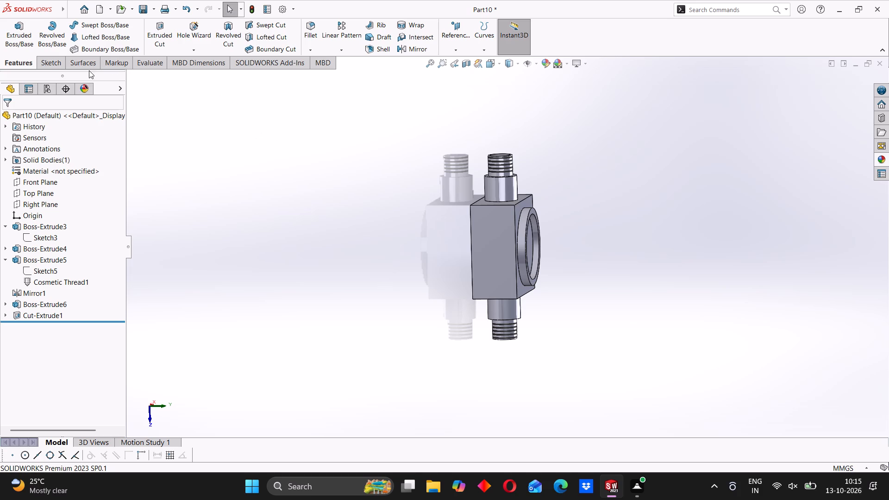
pyautogui.click(39, 59)
pyautogui.click(9, 63)
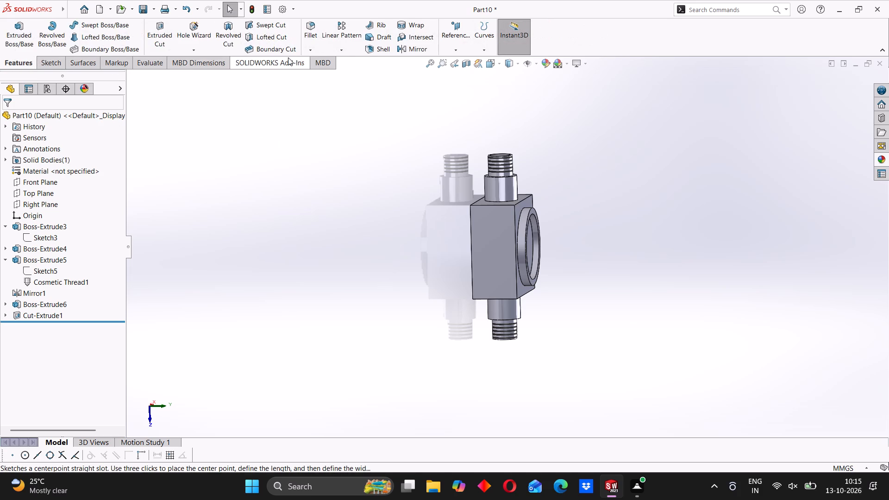
pyautogui.moveTo(344, 50); pyautogui.dragTo(349, 55)
pyautogui.click(349, 84)
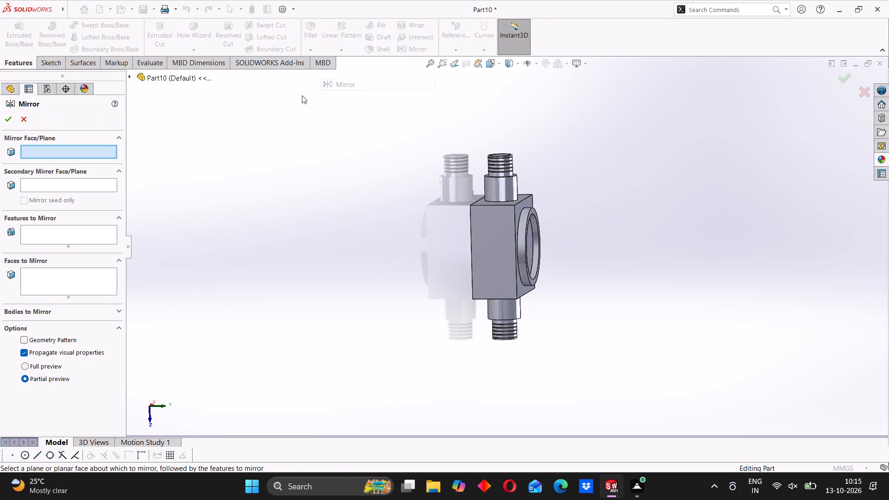
pyautogui.click(129, 75)
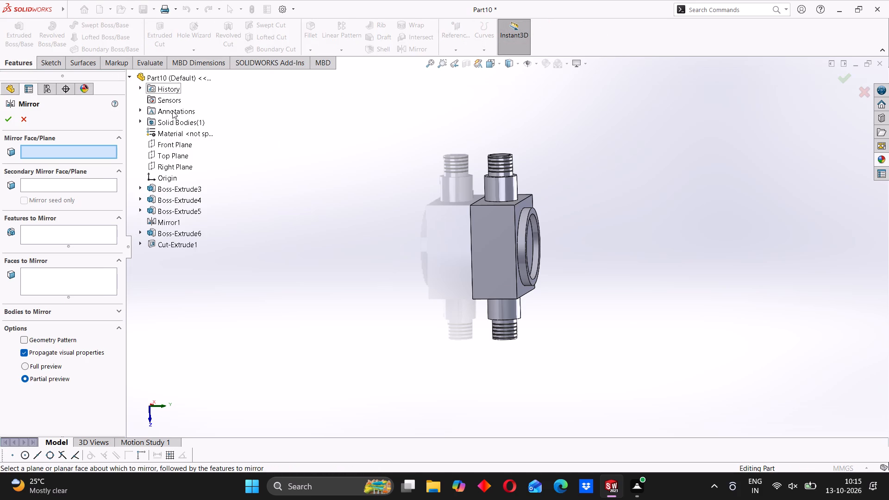
pyautogui.click(170, 155)
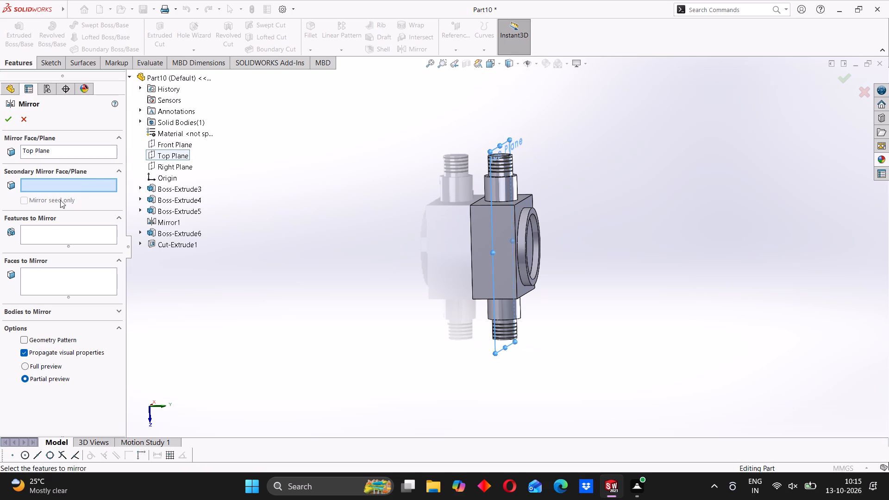
pyautogui.click(65, 237)
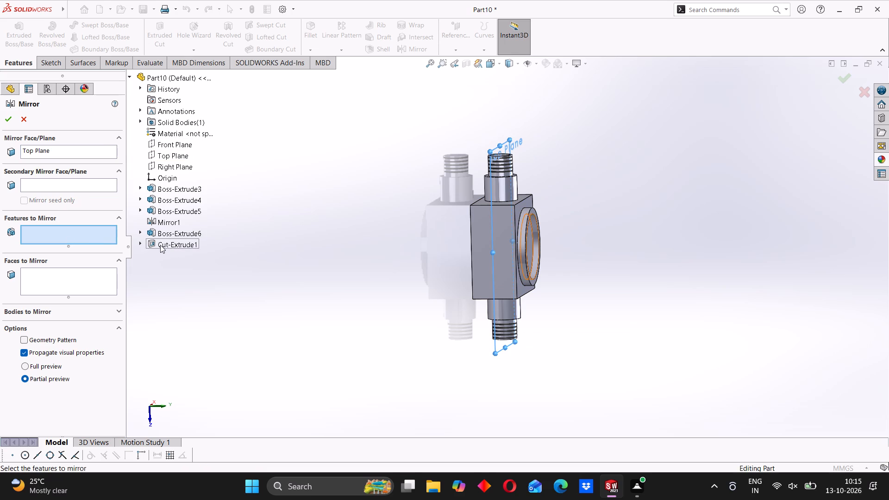
pyautogui.click(160, 245)
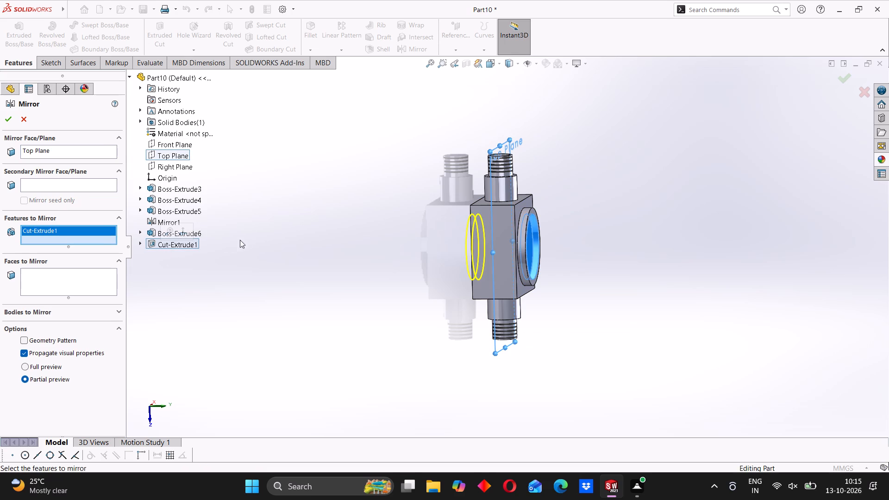
pyautogui.click(177, 229)
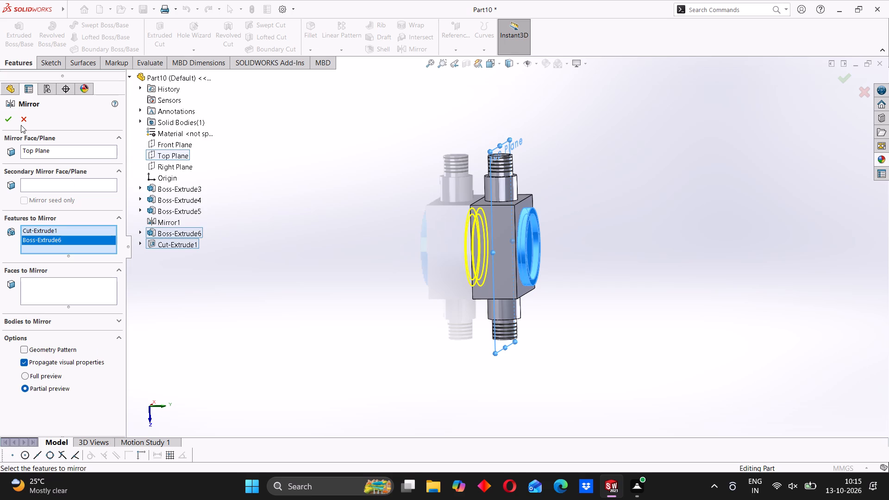
pyautogui.click(9, 119)
# Start a sketch on the original circular recess's floor and draw a circle about 25 mm in diameter centred on the origin.
pyautogui.moveTo(364, 237); pyautogui.dragTo(401, 229, button='middle')
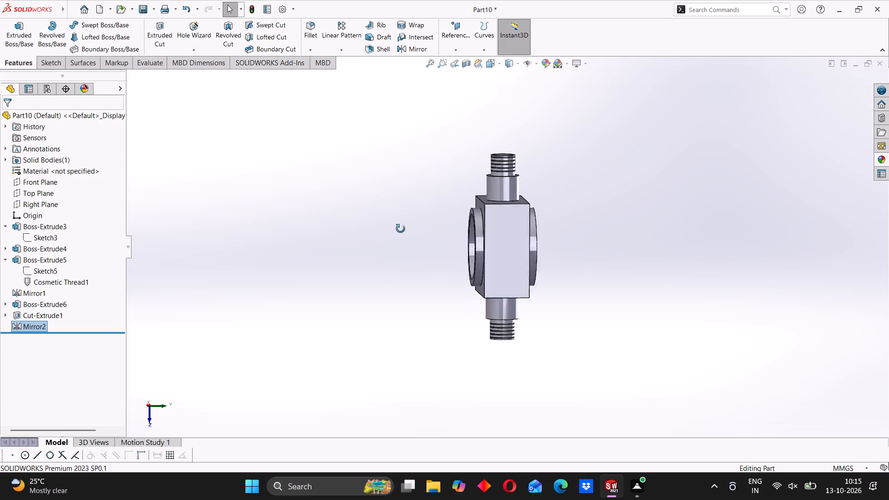
pyautogui.moveTo(401, 229); pyautogui.dragTo(420, 224, button='middle')
pyautogui.moveTo(411, 229); pyautogui.dragTo(360, 238, button='middle')
pyautogui.click(349, 239)
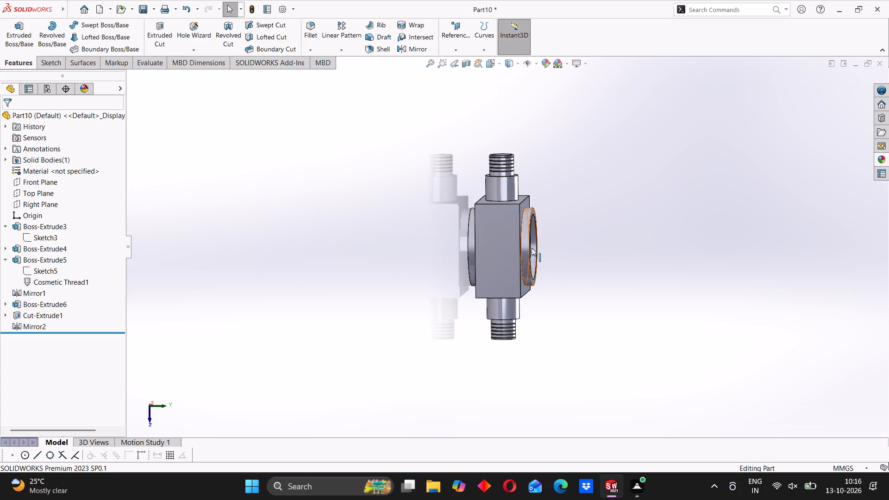
pyautogui.moveTo(547, 248); pyautogui.dragTo(502, 253, button='middle')
pyautogui.click(522, 239)
pyautogui.click(563, 214)
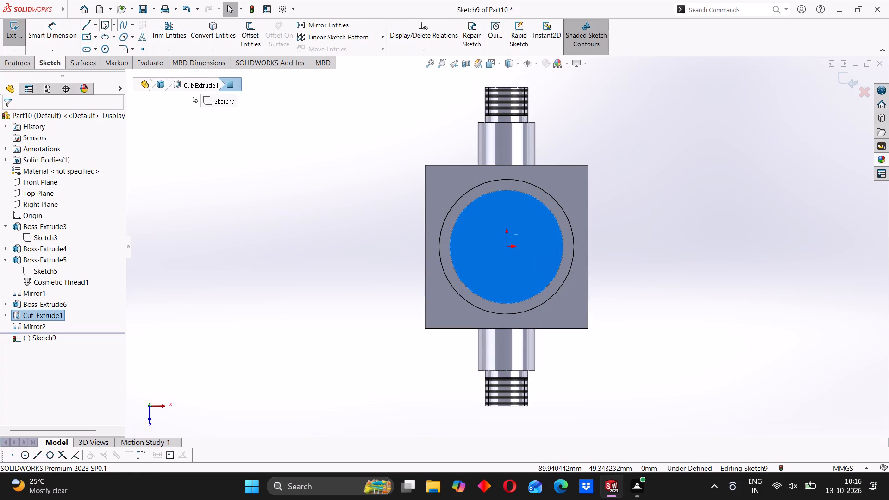
pyautogui.click(101, 21)
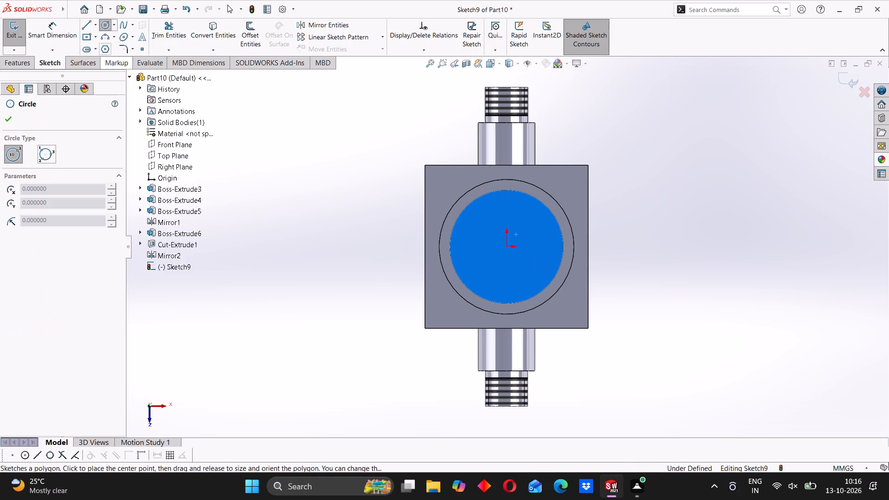
pyautogui.click(508, 247)
pyautogui.click(531, 209)
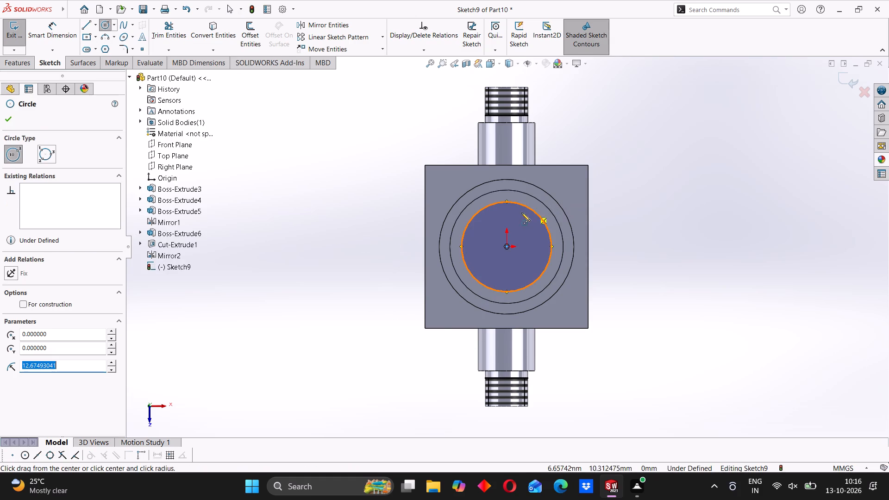
# Dimension the new circle on the recess floor to a diameter of 25 mm.
pyautogui.click(44, 36)
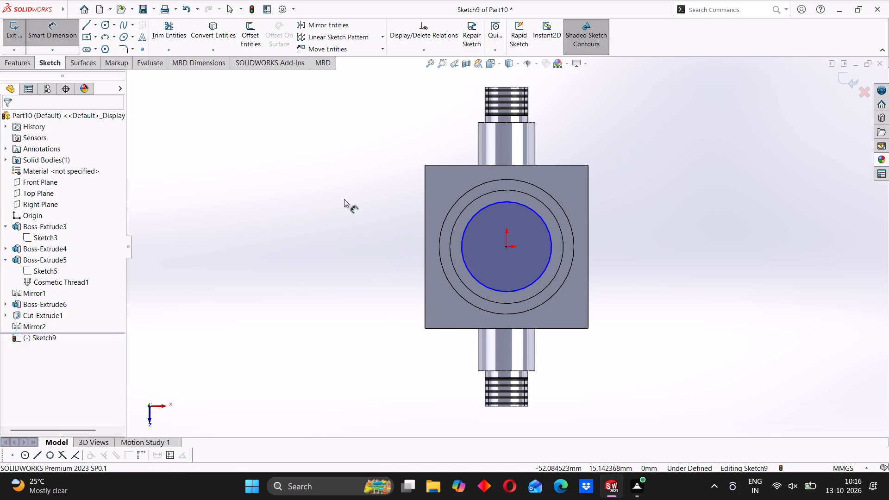
pyautogui.click(480, 209)
pyautogui.click(670, 220)
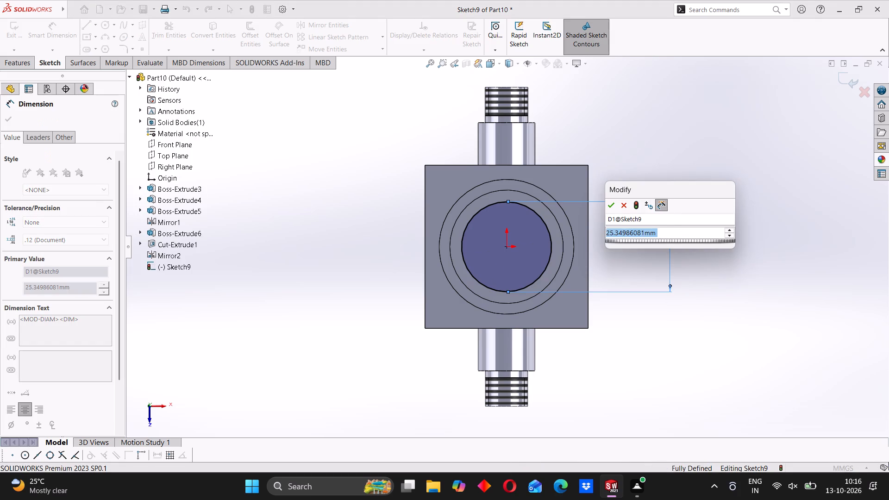
pyautogui.write('25')
pyautogui.press('Return')
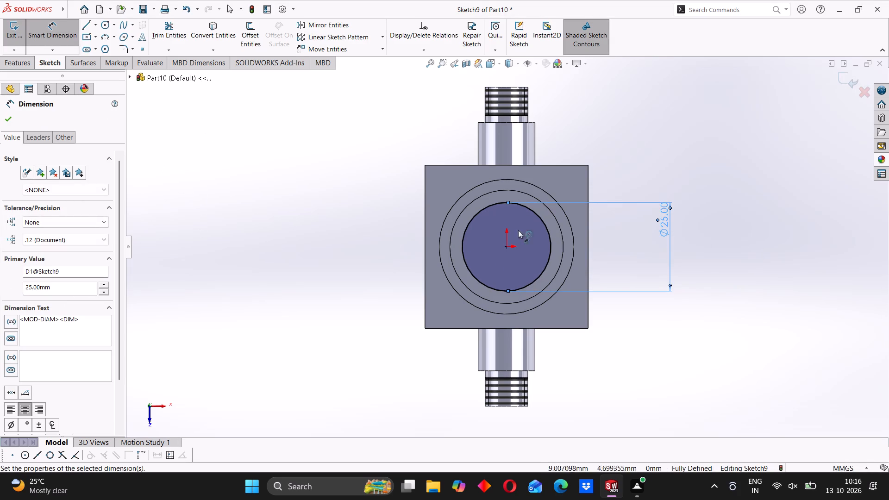
pyautogui.click(368, 223)
pyautogui.click(56, 37)
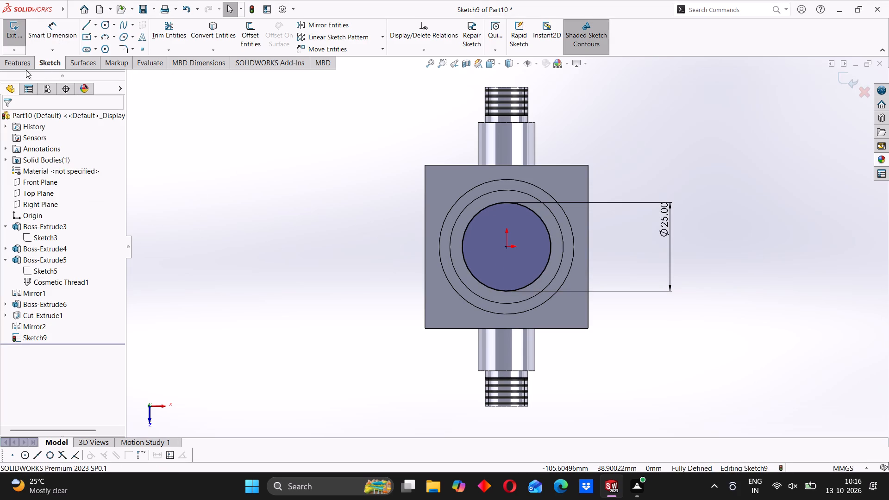
# Cut the 25 mm circle through the block and both bosses as an extruded cut with Through All - Both.
pyautogui.click(24, 67)
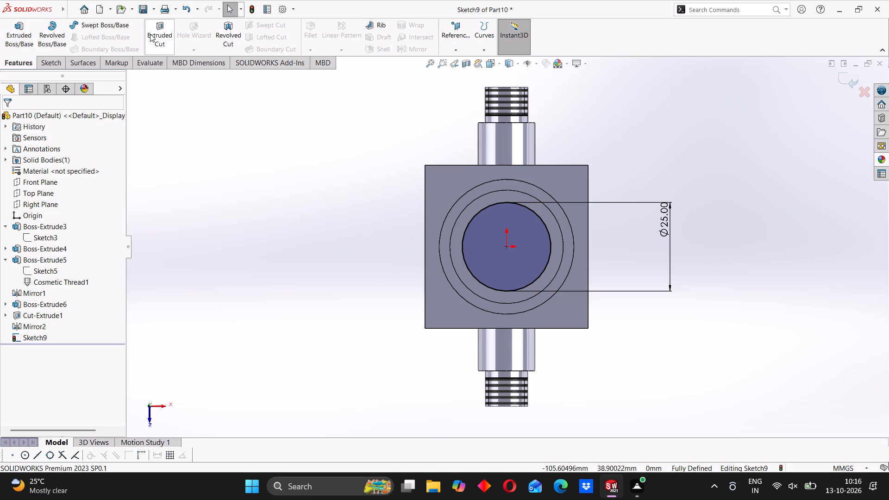
pyautogui.click(150, 34)
pyautogui.moveTo(343, 222); pyautogui.dragTo(451, 257, button='middle')
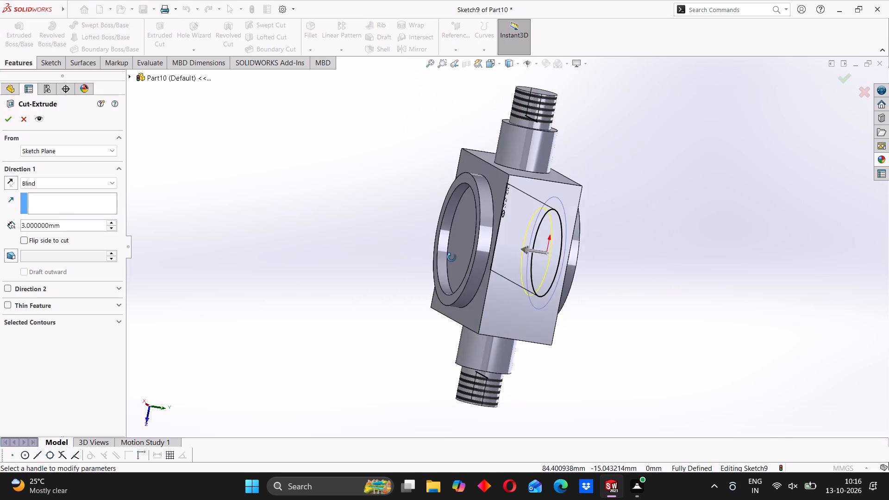
pyautogui.moveTo(451, 257); pyautogui.dragTo(447, 261, button='middle')
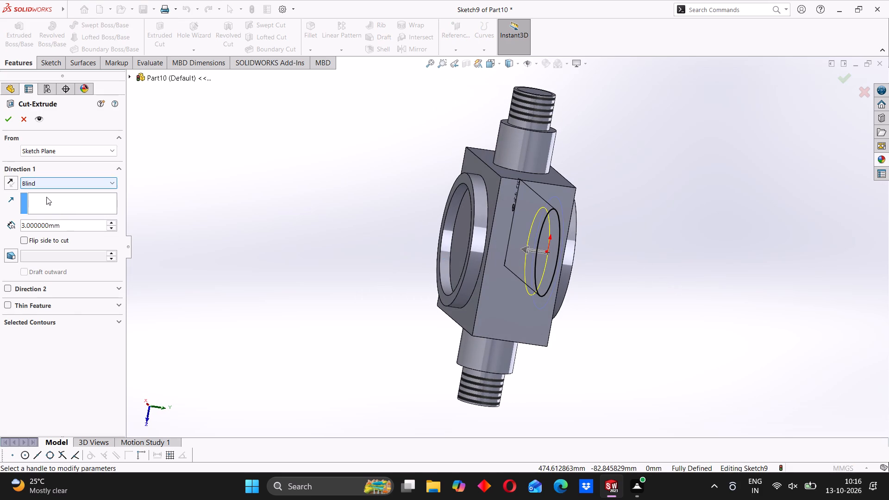
pyautogui.click(60, 176)
pyautogui.click(57, 179)
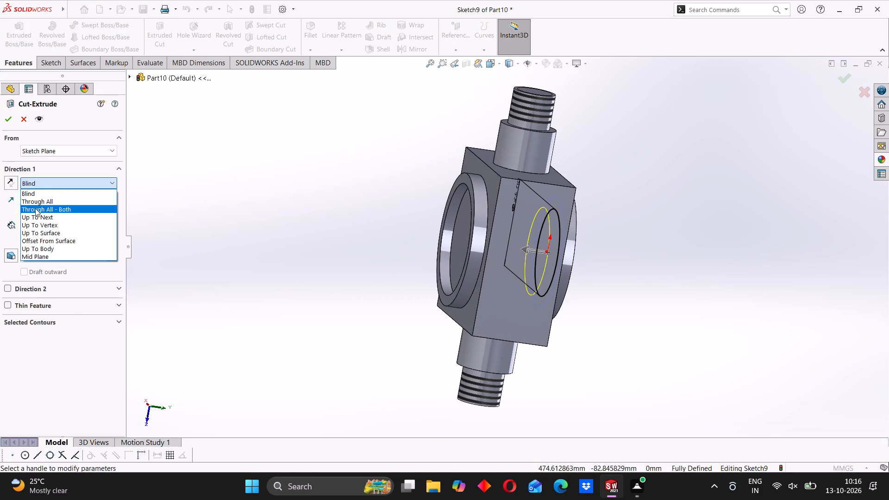
pyautogui.click(35, 208)
pyautogui.click(9, 119)
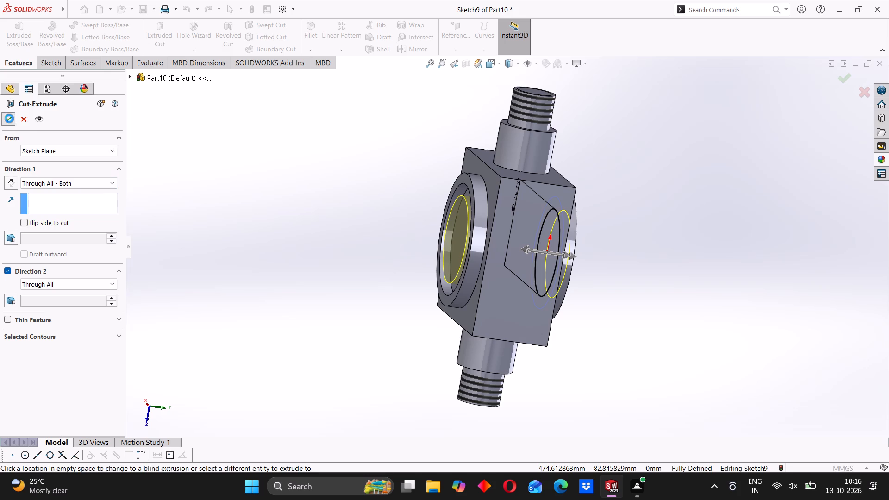
pyautogui.moveTo(397, 252); pyautogui.dragTo(405, 261, button='middle')
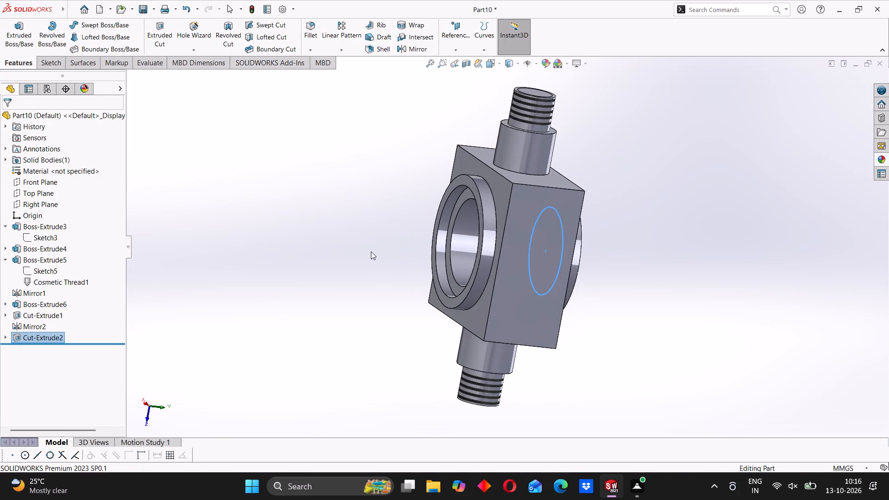
pyautogui.click(360, 249)
# Examine the through bore and the stepped recess in the mirrored boss from several angles.
pyautogui.moveTo(527, 249); pyautogui.dragTo(524, 206, button='middle')
pyautogui.scroll(-2, 484, 220)
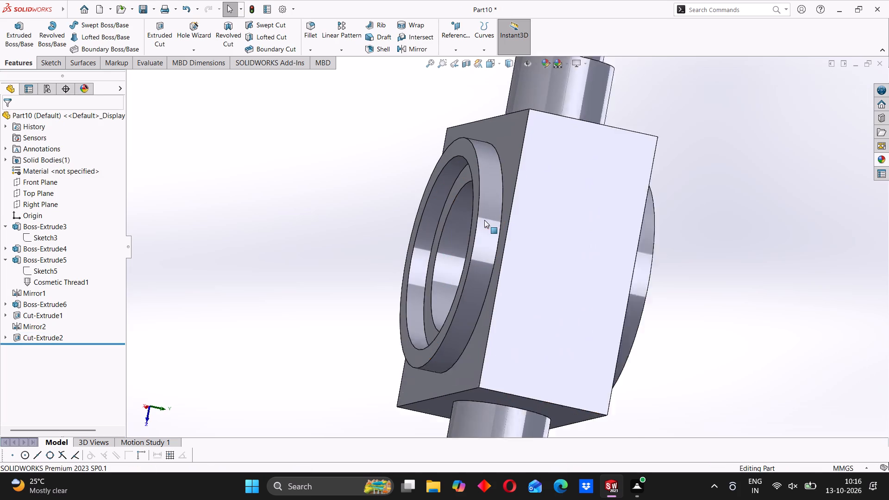
pyautogui.scroll(-2, 484, 220)
pyautogui.moveTo(448, 235); pyautogui.dragTo(486, 242, button='middle')
pyautogui.scroll(6, 499, 244)
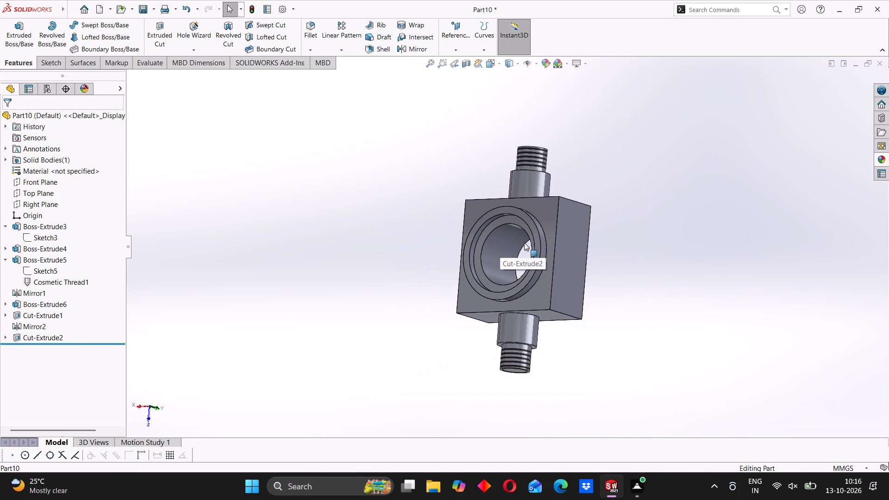
pyautogui.moveTo(536, 239); pyautogui.dragTo(502, 268, button='middle')
pyautogui.scroll(-3, 493, 259)
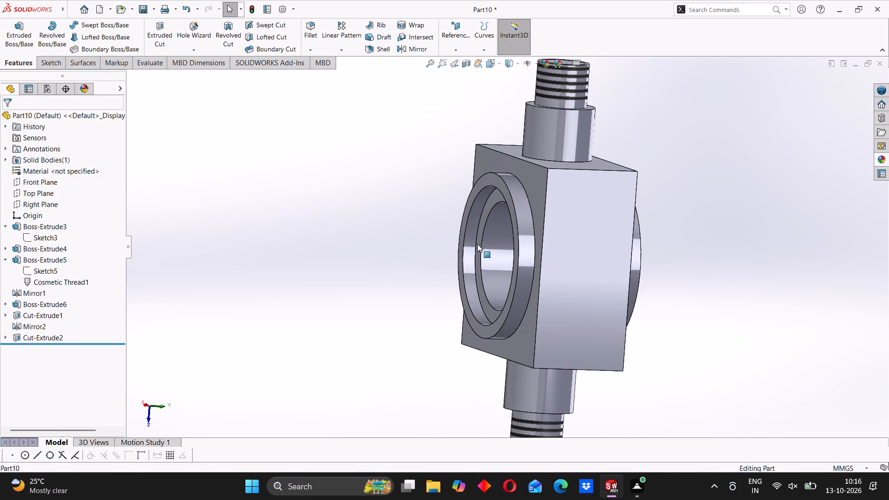
pyautogui.scroll(-3, 474, 241)
pyautogui.click(401, 244)
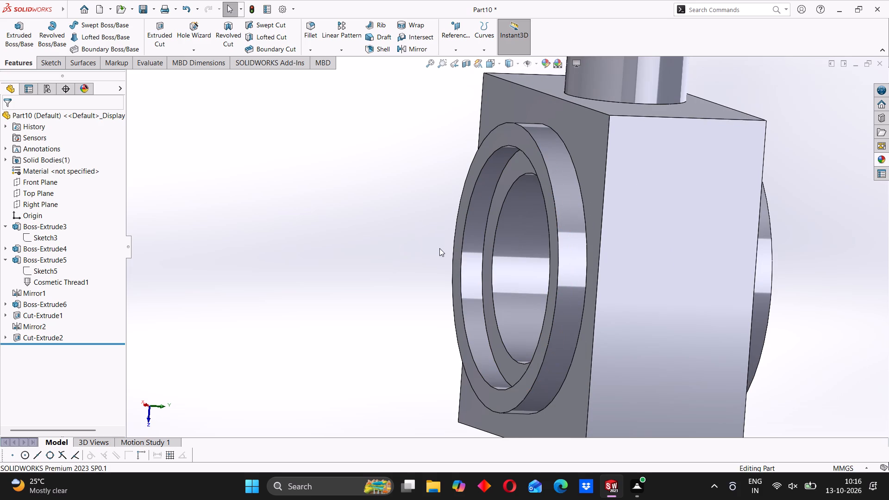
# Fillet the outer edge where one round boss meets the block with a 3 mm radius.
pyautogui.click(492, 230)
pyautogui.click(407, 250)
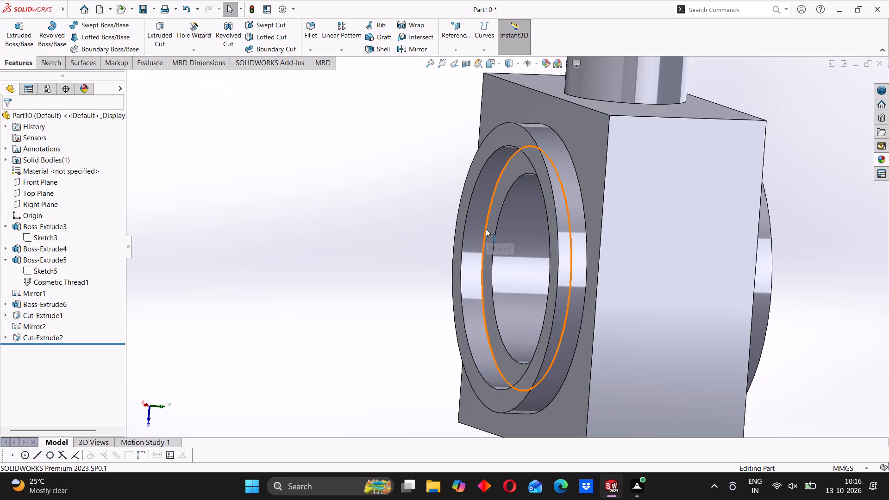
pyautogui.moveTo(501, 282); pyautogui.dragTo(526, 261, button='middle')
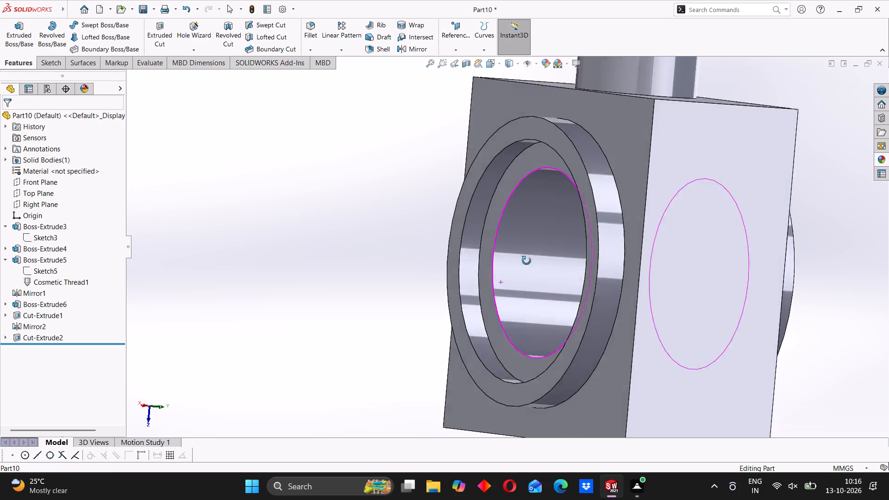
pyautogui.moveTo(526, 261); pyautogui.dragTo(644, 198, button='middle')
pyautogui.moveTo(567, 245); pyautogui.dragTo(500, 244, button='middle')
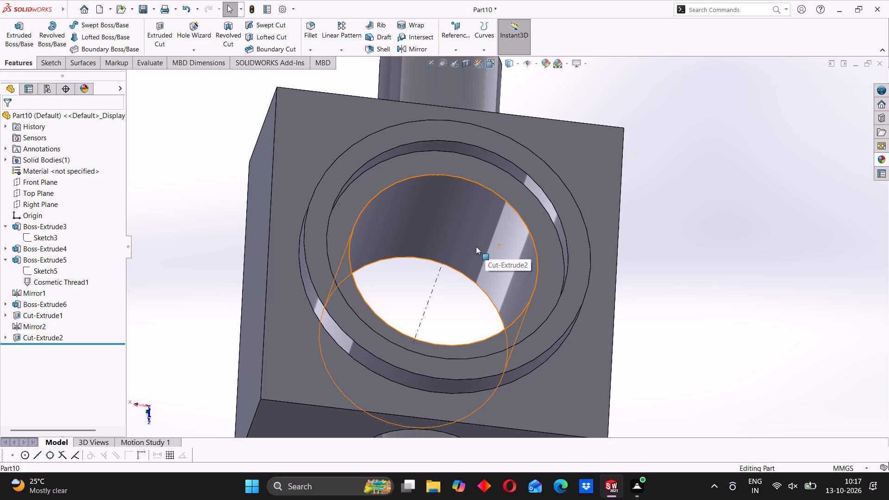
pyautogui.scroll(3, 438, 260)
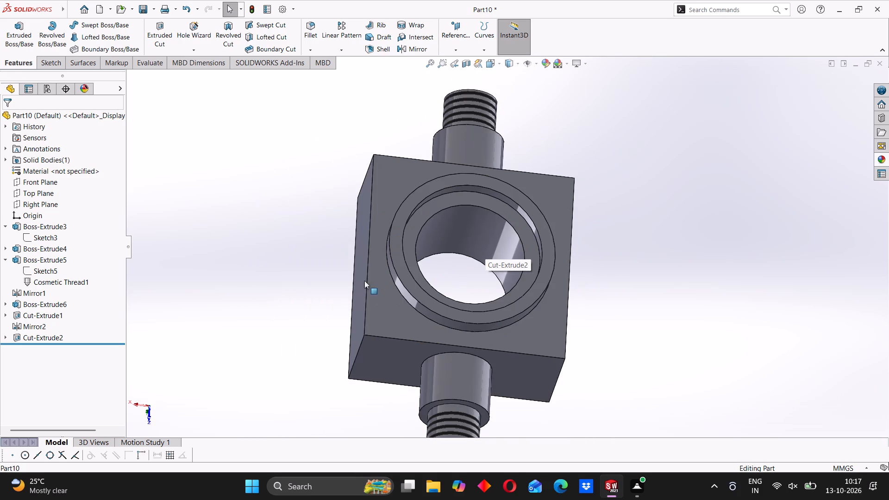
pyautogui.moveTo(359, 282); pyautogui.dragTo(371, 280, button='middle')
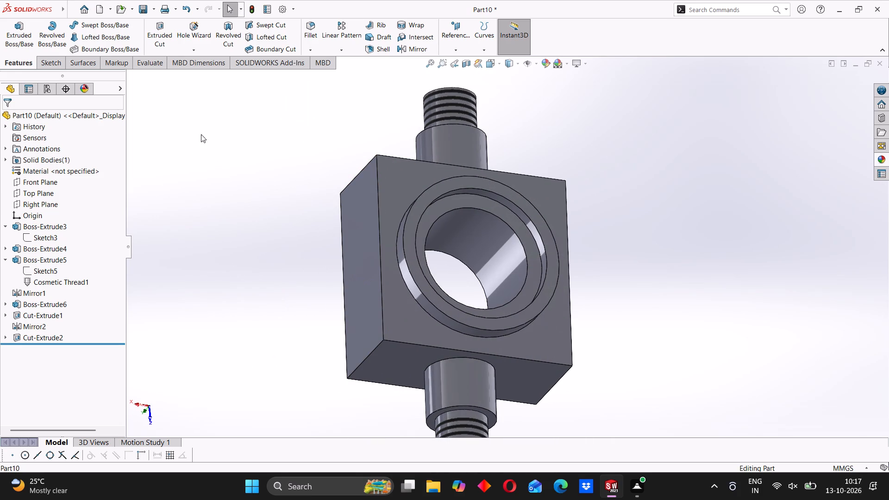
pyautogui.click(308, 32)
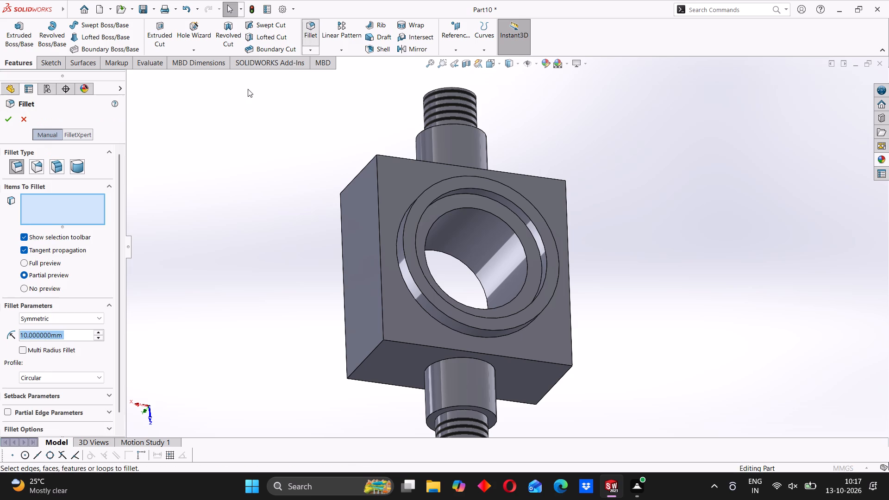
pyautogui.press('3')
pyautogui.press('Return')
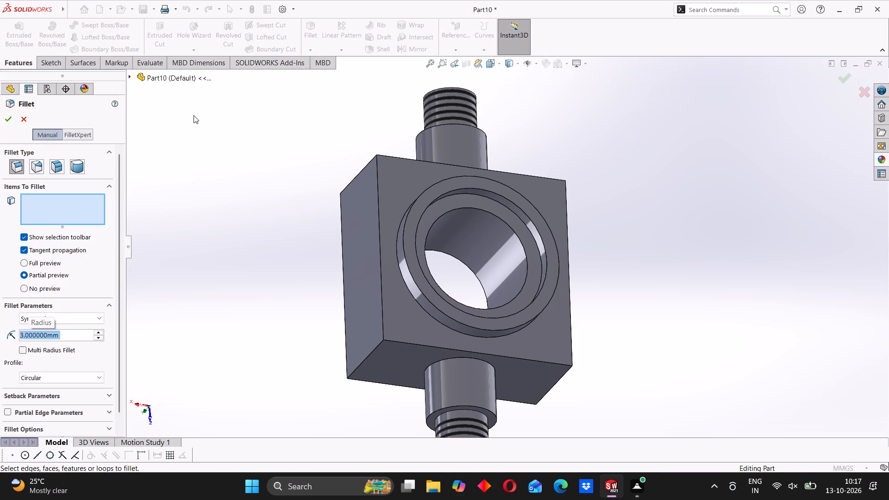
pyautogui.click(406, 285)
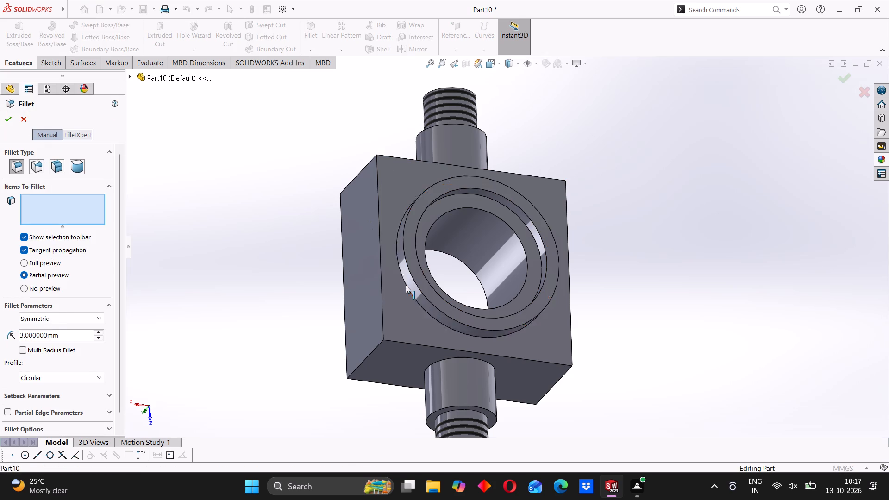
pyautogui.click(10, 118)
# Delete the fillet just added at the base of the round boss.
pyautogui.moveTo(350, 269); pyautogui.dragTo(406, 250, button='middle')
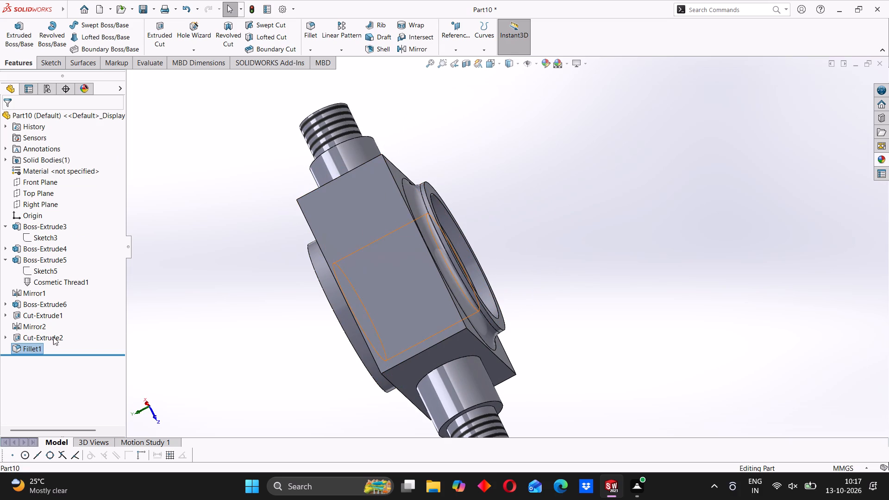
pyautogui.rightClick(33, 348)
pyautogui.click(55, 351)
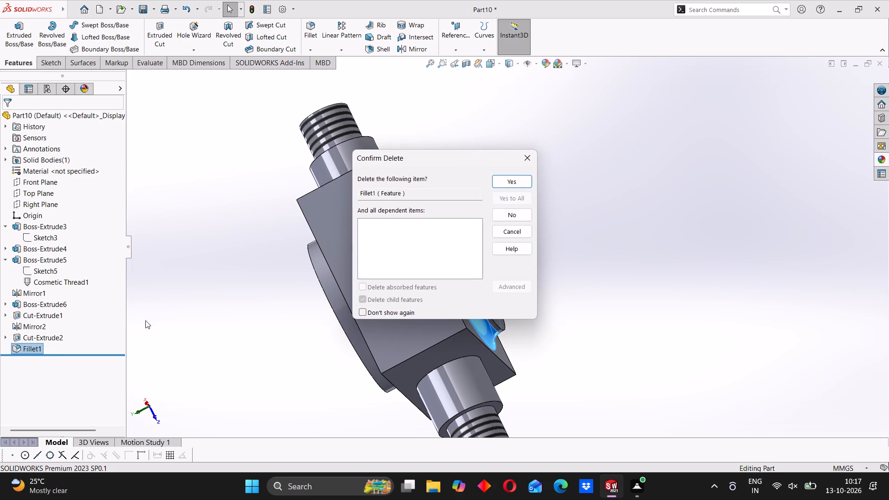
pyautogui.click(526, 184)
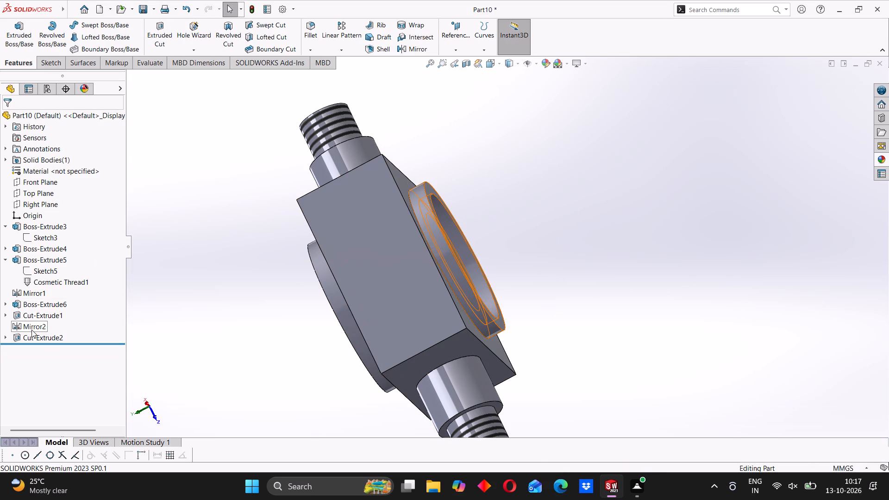
# Set the extrusion depth of the original 38 mm round boss to 3 mm.
pyautogui.click(40, 306)
pyautogui.click(50, 279)
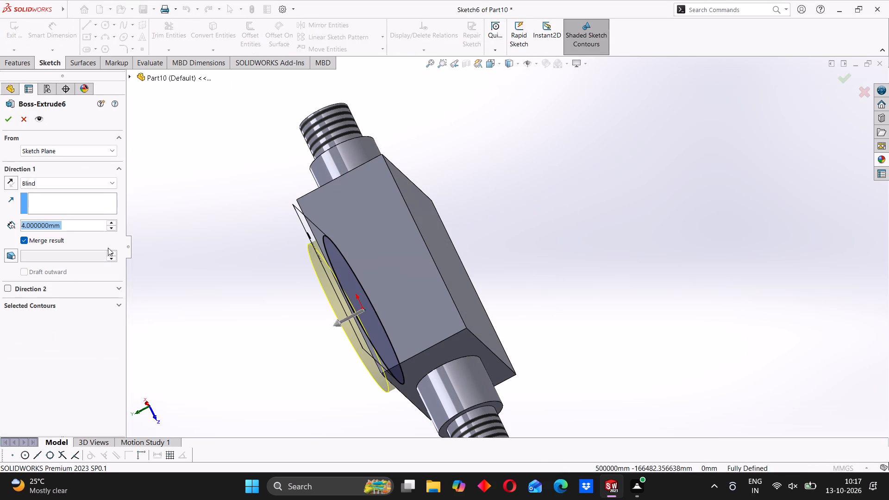
pyautogui.press('3')
pyautogui.press('Return')
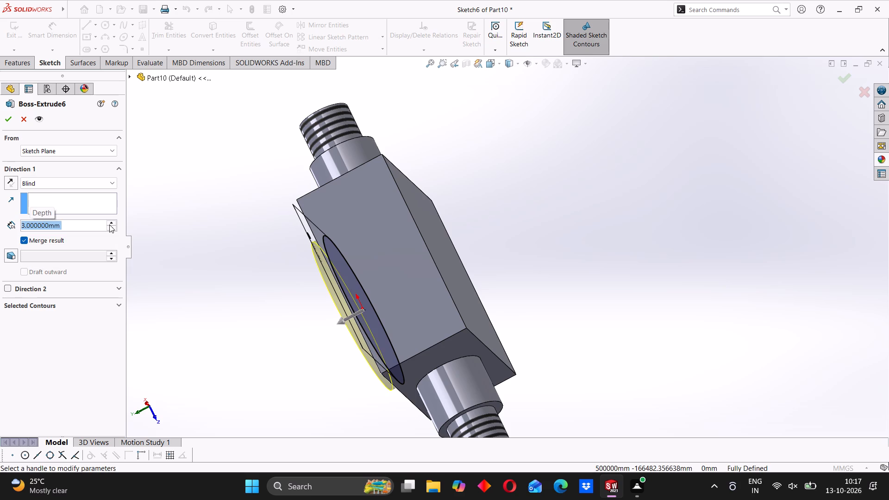
pyautogui.click(7, 118)
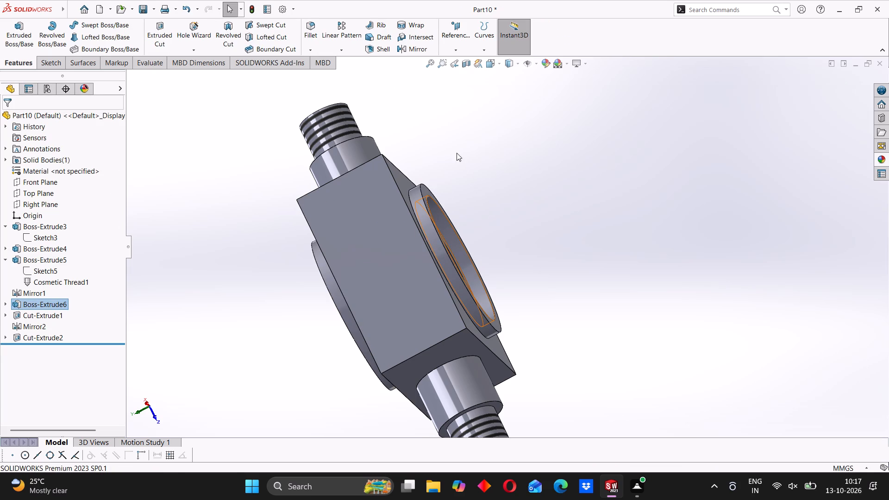
# Fillet the base edges of both round bosses where they meet the block with a 3 mm symmetric radius.
pyautogui.click(313, 37)
pyautogui.moveTo(398, 260); pyautogui.dragTo(394, 261, button='middle')
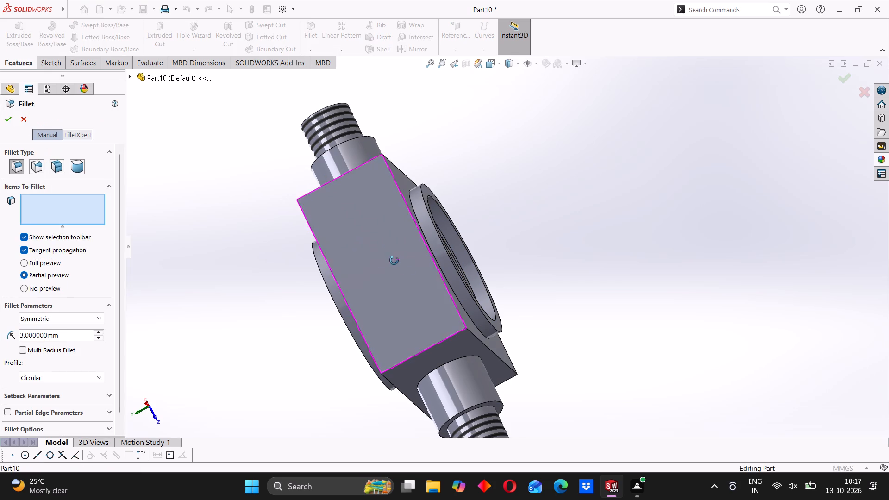
pyautogui.moveTo(394, 261); pyautogui.dragTo(369, 264, button='middle')
pyautogui.scroll(-5, 411, 264)
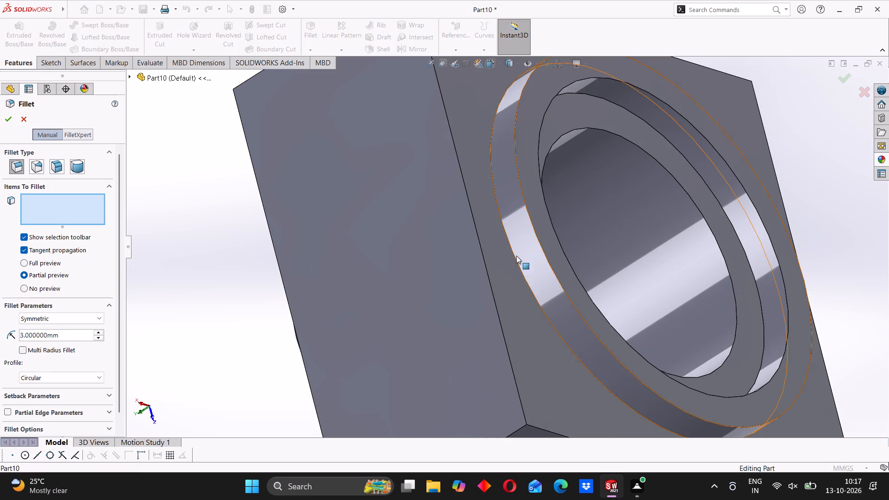
pyautogui.click(516, 259)
pyautogui.scroll(3, 484, 269)
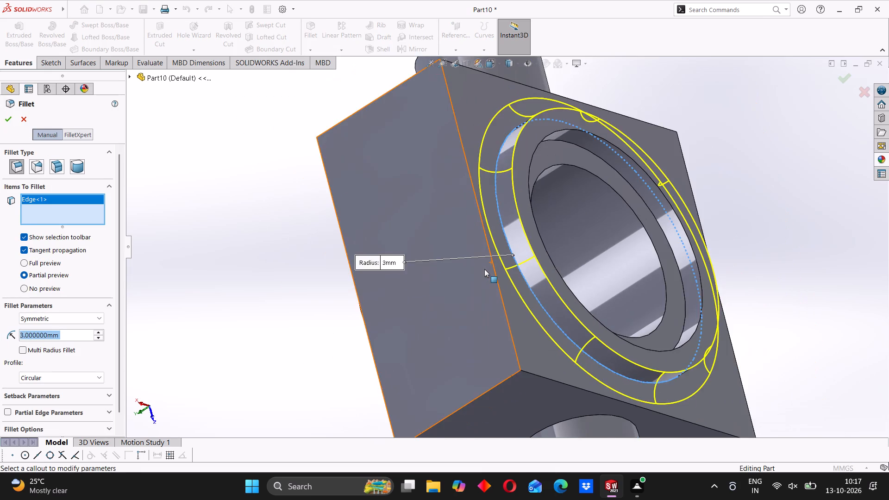
pyautogui.scroll(1, 484, 269)
pyautogui.scroll(1, 367, 287)
pyautogui.moveTo(367, 287); pyautogui.dragTo(451, 282, button='middle')
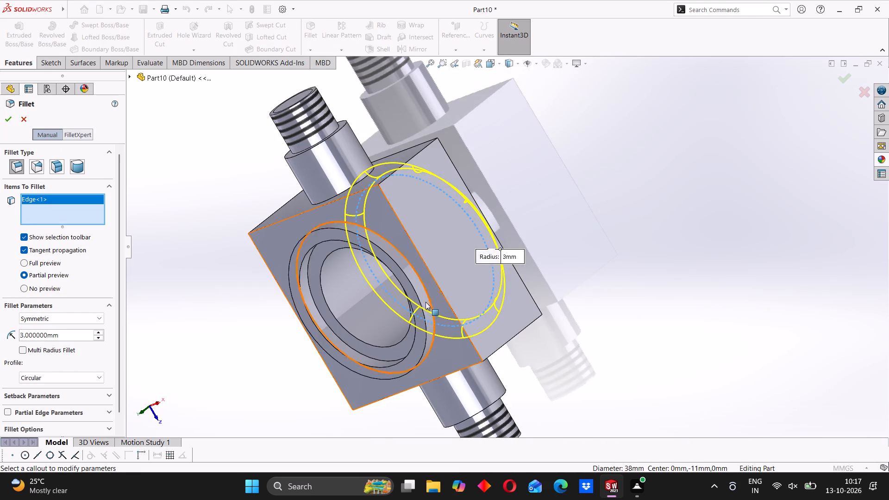
pyautogui.scroll(-4, 425, 302)
pyautogui.moveTo(426, 293); pyautogui.dragTo(414, 319, button='middle')
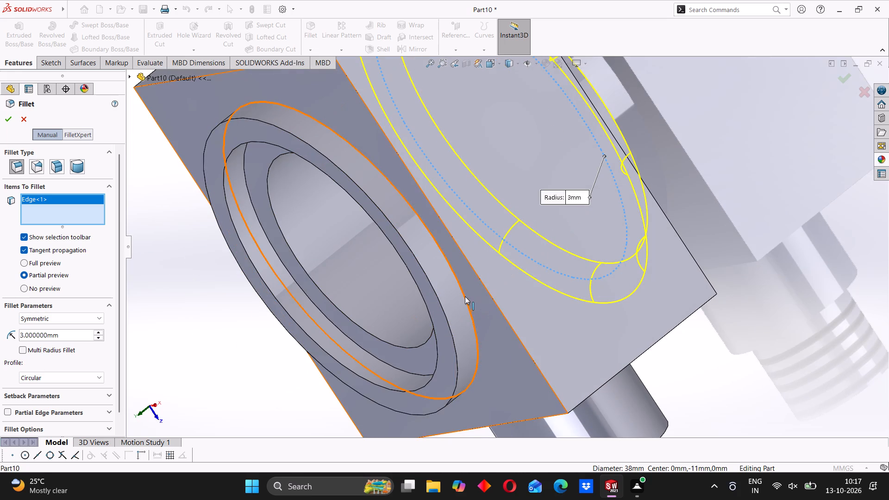
pyautogui.click(465, 296)
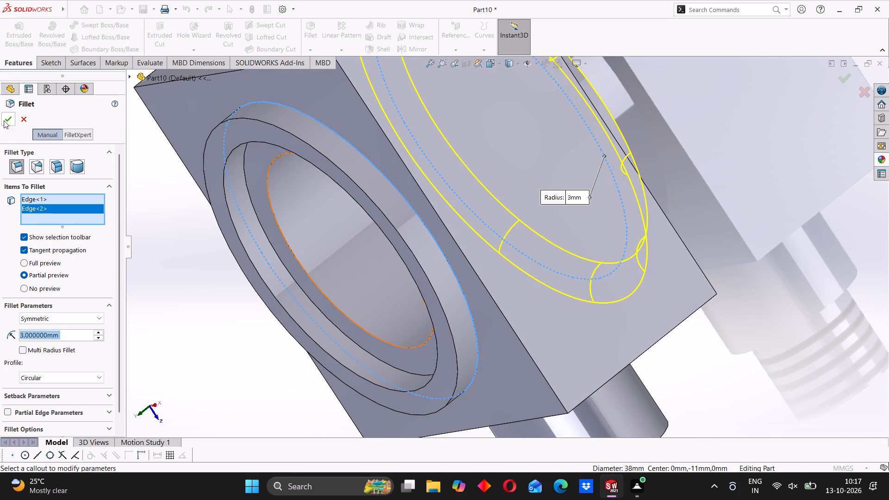
pyautogui.click(5, 117)
# Examine the filleted bosses, through bore and threaded shafts from several angles.
pyautogui.scroll(3, 437, 226)
pyautogui.moveTo(410, 255); pyautogui.dragTo(431, 231, button='middle')
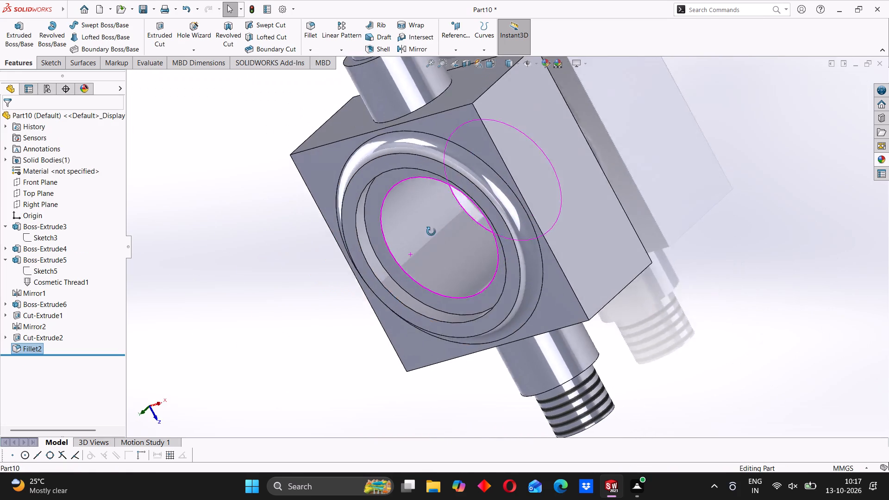
pyautogui.moveTo(431, 231); pyautogui.dragTo(467, 179, button='middle')
pyautogui.moveTo(378, 258); pyautogui.dragTo(464, 225, button='middle')
pyautogui.scroll(-2, 396, 250)
pyautogui.scroll(6, 327, 252)
pyautogui.moveTo(351, 262); pyautogui.dragTo(411, 255, button='middle')
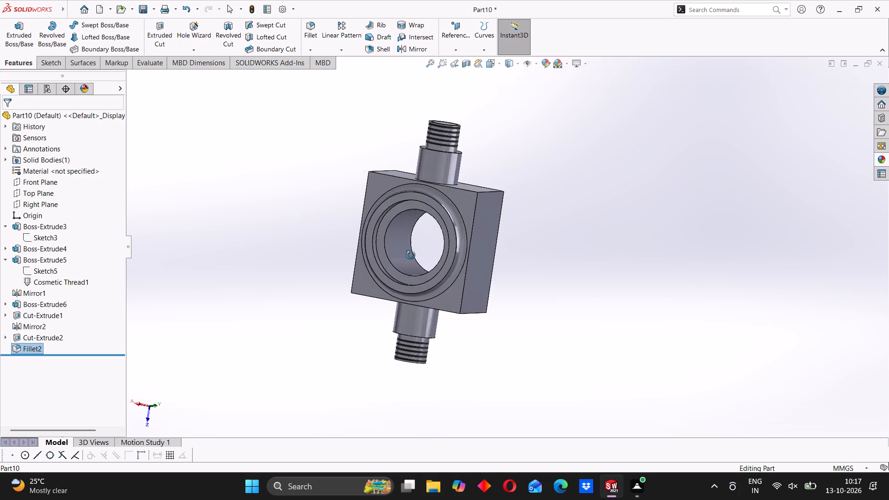
pyautogui.moveTo(411, 255); pyautogui.dragTo(391, 256, button='middle')
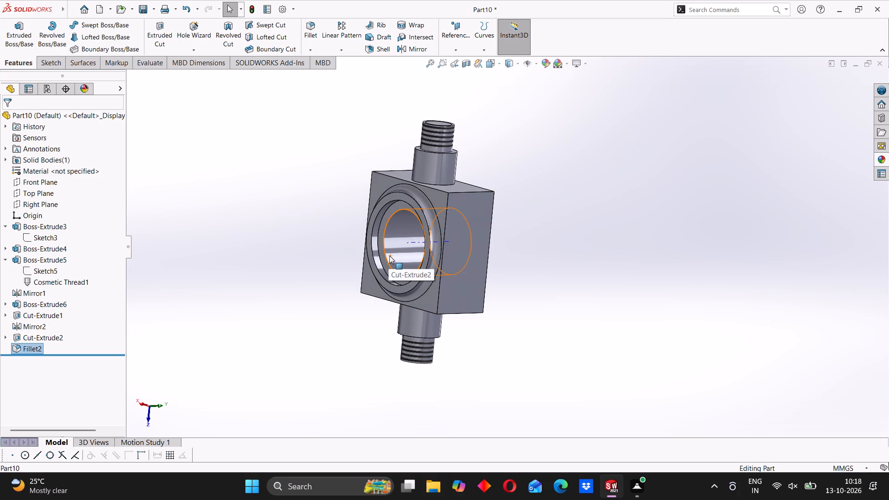
pyautogui.moveTo(369, 269); pyautogui.dragTo(397, 255, button='middle')
pyautogui.moveTo(394, 263); pyautogui.dragTo(383, 197, button='middle')
pyautogui.moveTo(346, 241); pyautogui.dragTo(344, 238, button='middle')
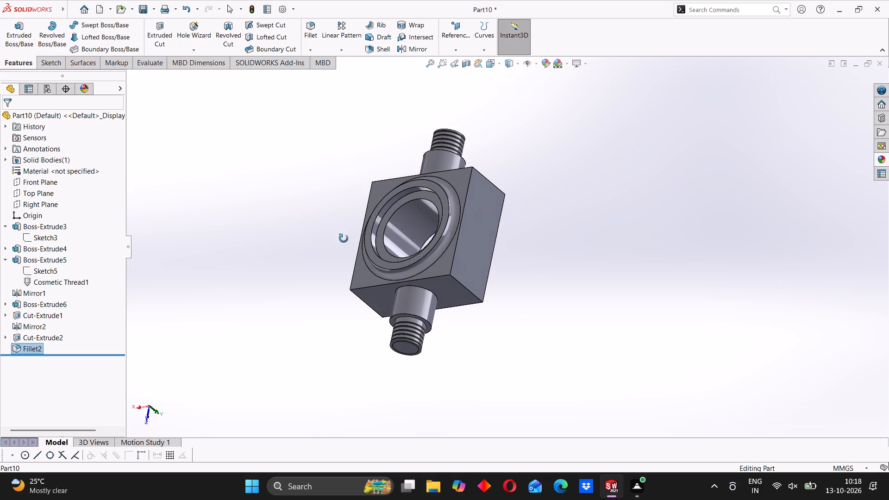
pyautogui.moveTo(344, 238); pyautogui.dragTo(357, 234, button='middle')
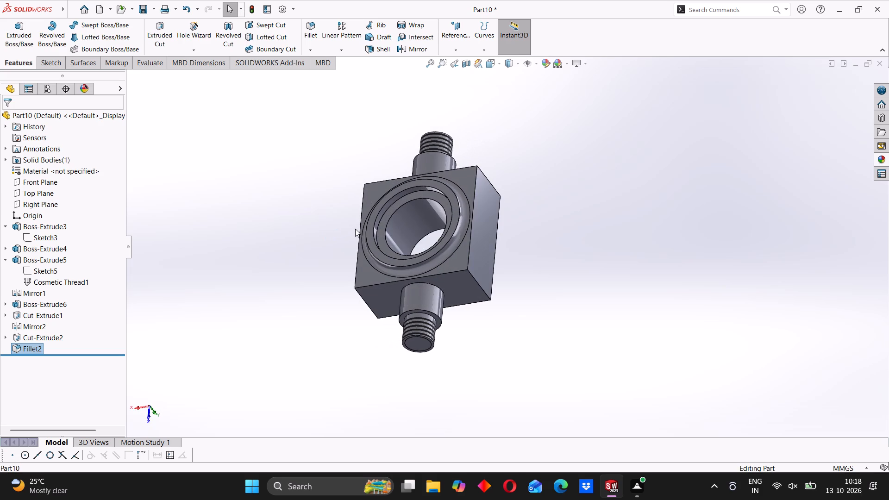
pyautogui.moveTo(396, 284); pyautogui.dragTo(416, 268, button='middle')
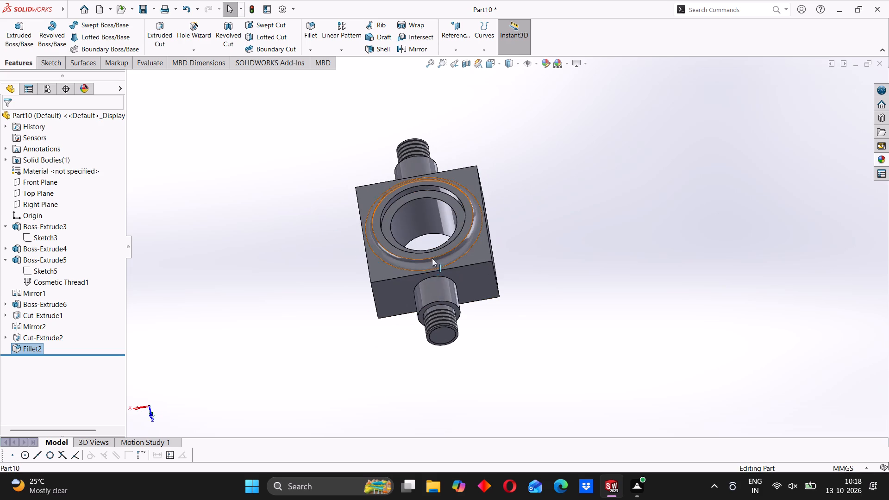
pyautogui.moveTo(379, 307); pyautogui.dragTo(416, 287, button='middle')
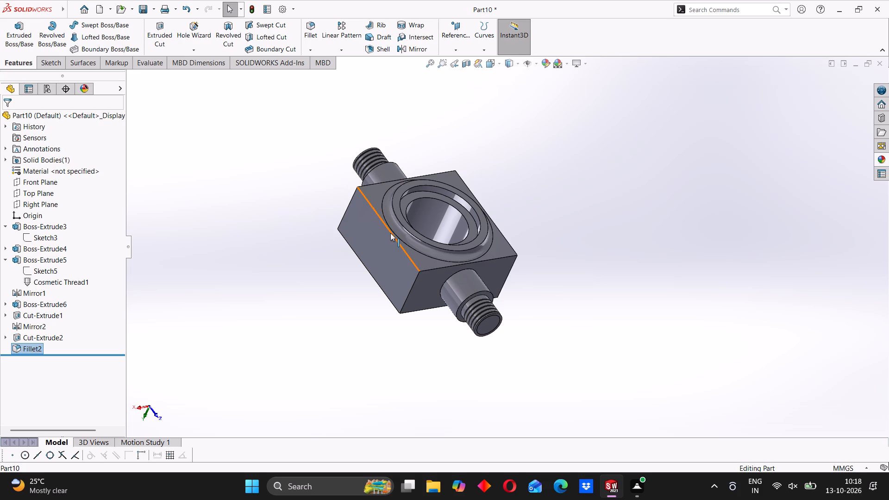
pyautogui.scroll(-3, 392, 227)
pyautogui.moveTo(387, 257); pyautogui.dragTo(414, 242, button='middle')
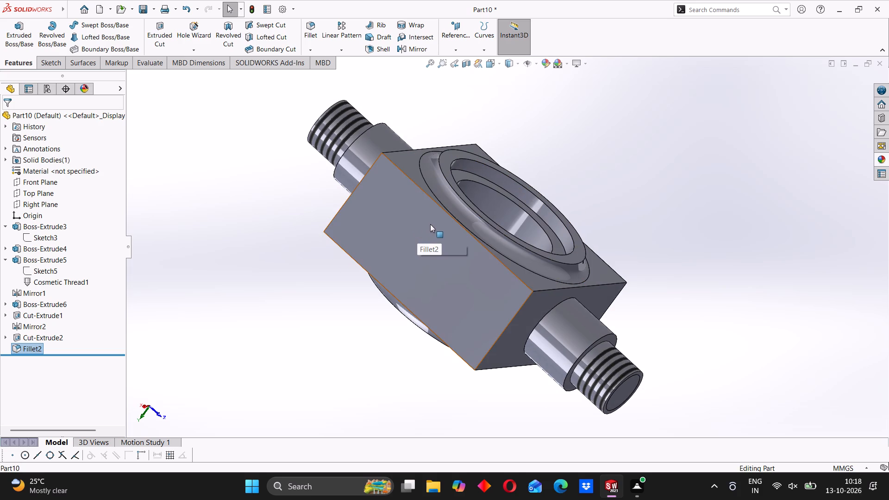
pyautogui.moveTo(474, 300); pyautogui.dragTo(475, 276, button='middle')
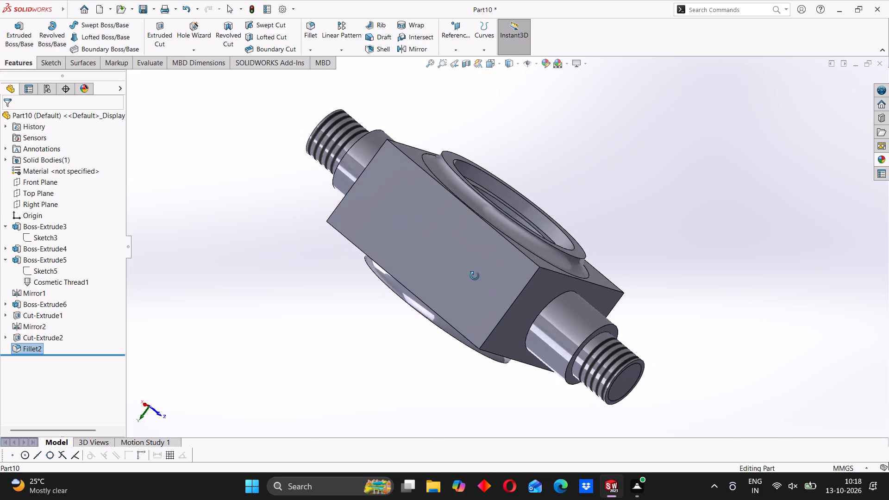
pyautogui.moveTo(475, 276); pyautogui.dragTo(375, 268, button='middle')
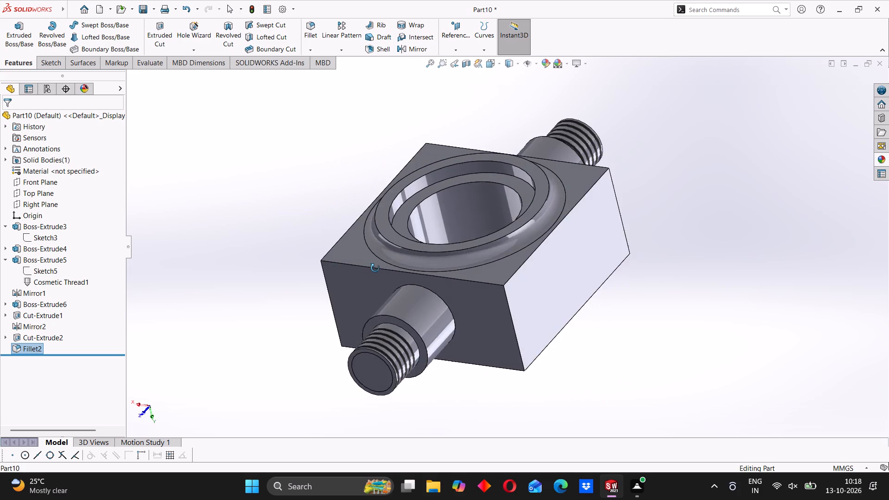
pyautogui.moveTo(375, 268); pyautogui.dragTo(316, 267, button='middle')
pyautogui.moveTo(482, 225); pyautogui.dragTo(469, 239, button='middle')
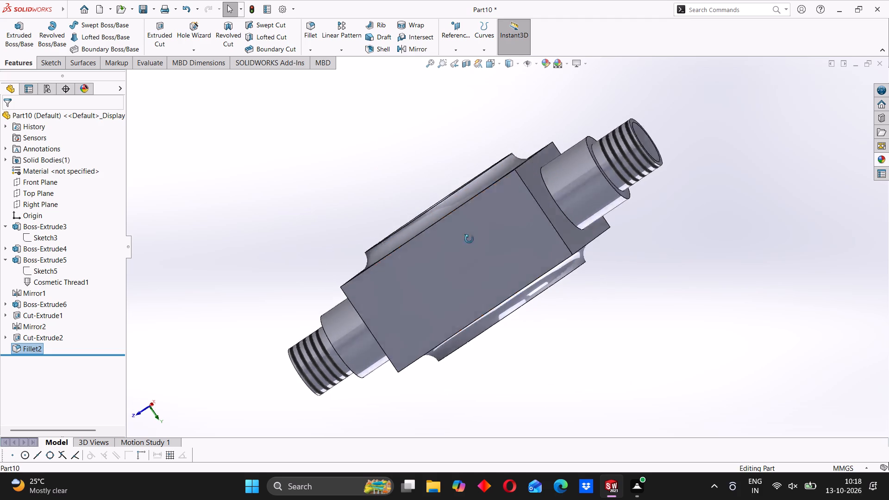
pyautogui.moveTo(469, 239); pyautogui.dragTo(492, 255, button='middle')
pyautogui.moveTo(476, 269); pyautogui.dragTo(483, 265, button='middle')
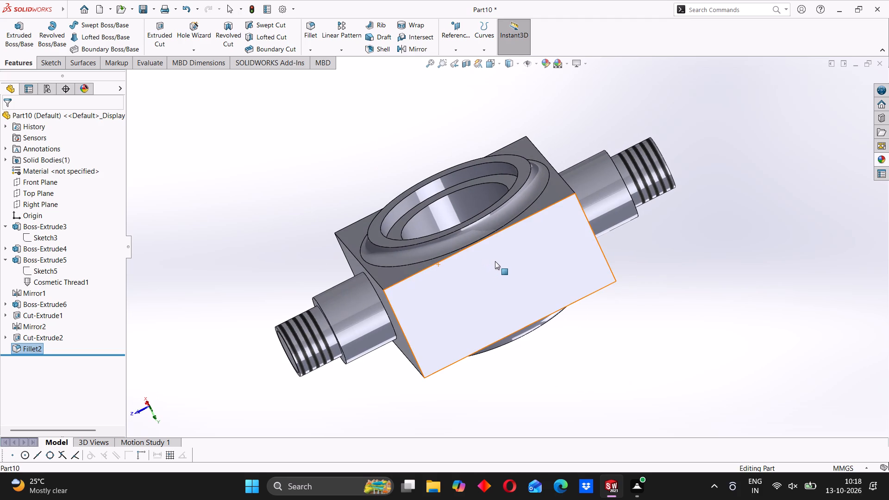
# Apply an orange-brown colour (RGB 186, 91, 6) to the whole body.
pyautogui.rightClick(498, 259)
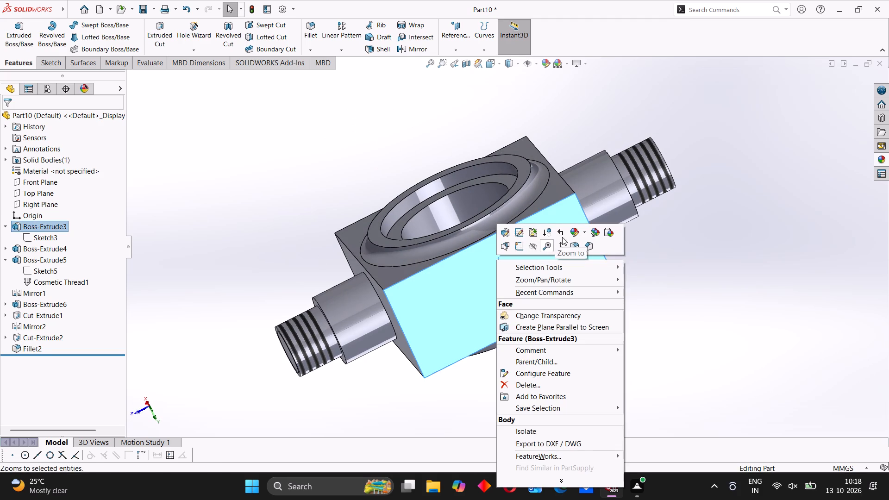
pyautogui.click(585, 232)
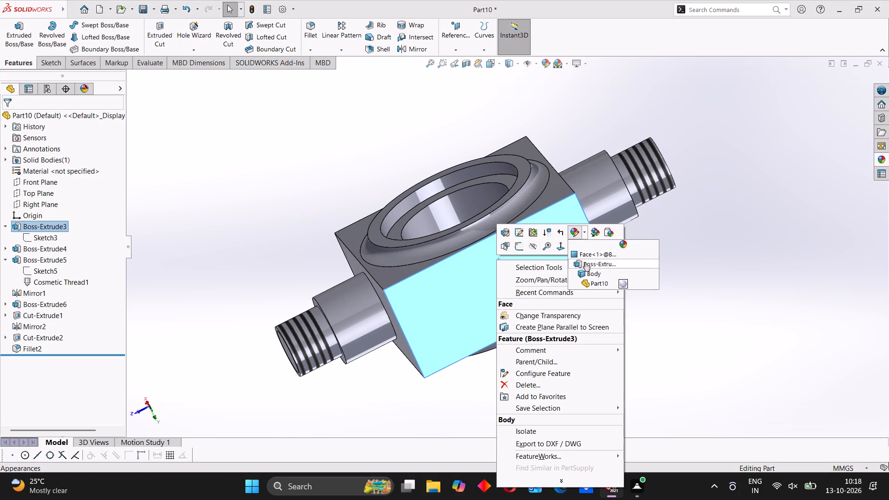
pyautogui.click(592, 274)
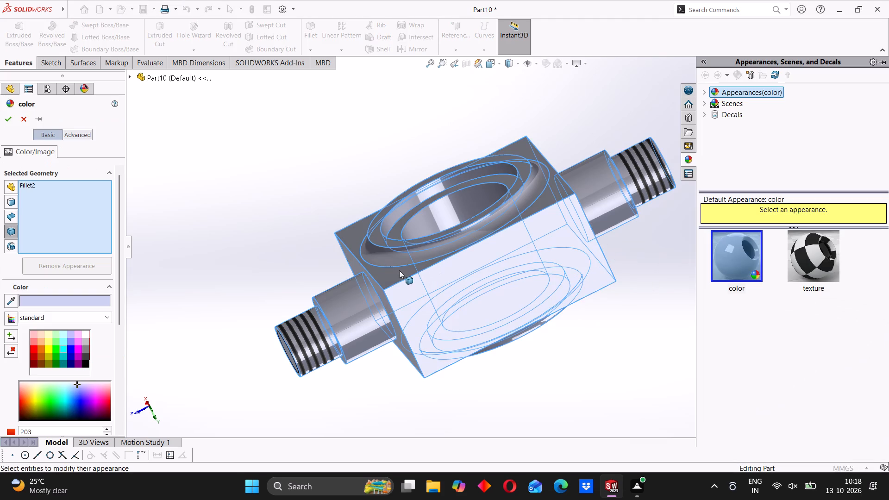
pyautogui.moveTo(123, 310); pyautogui.dragTo(121, 341)
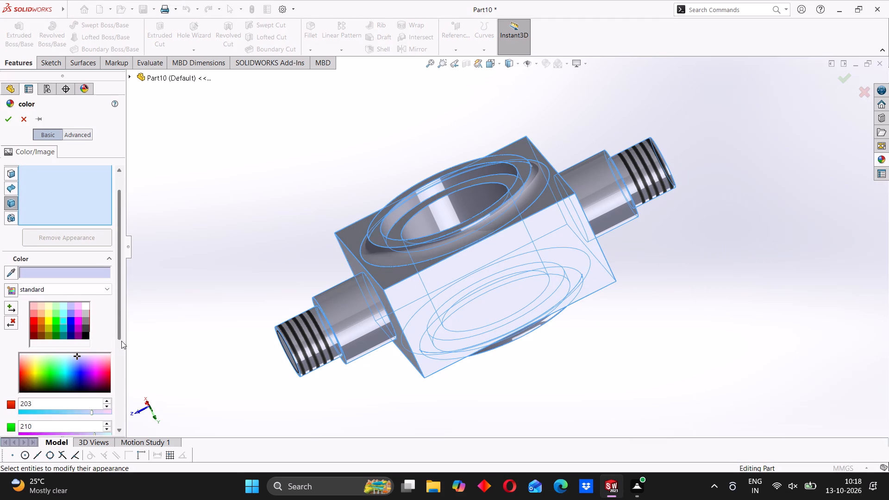
pyautogui.moveTo(121, 341); pyautogui.dragTo(122, 345)
pyautogui.click(39, 294)
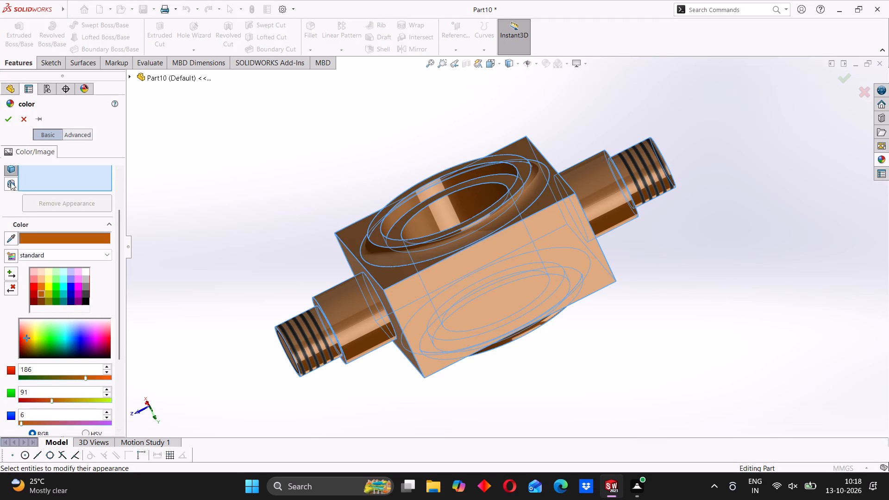
pyautogui.click(8, 119)
# Examine the coloured body, its round bosses and threaded shafts from several angles.
pyautogui.moveTo(403, 348); pyautogui.dragTo(451, 327, button='middle')
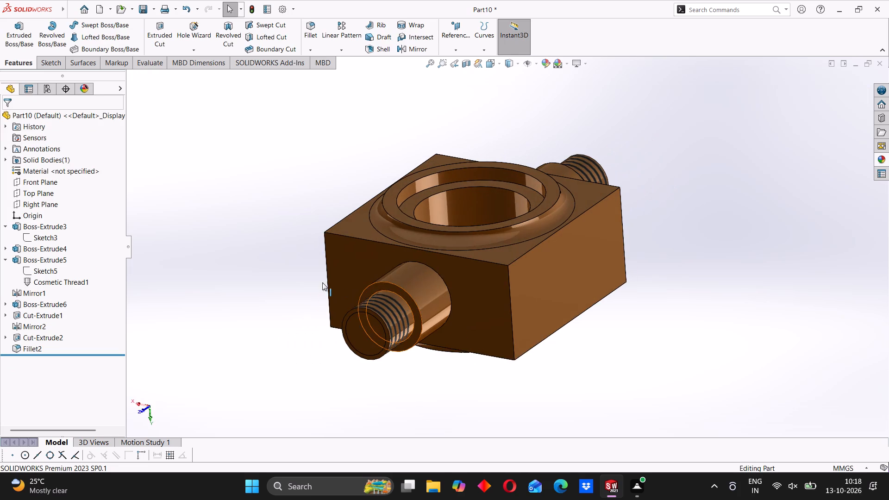
pyautogui.click(305, 278)
pyautogui.moveTo(346, 298); pyautogui.dragTo(493, 297, button='middle')
pyautogui.moveTo(457, 316); pyautogui.dragTo(394, 336, button='middle')
pyautogui.moveTo(489, 345); pyautogui.dragTo(404, 319, button='middle')
pyautogui.moveTo(503, 325); pyautogui.dragTo(484, 321, button='middle')
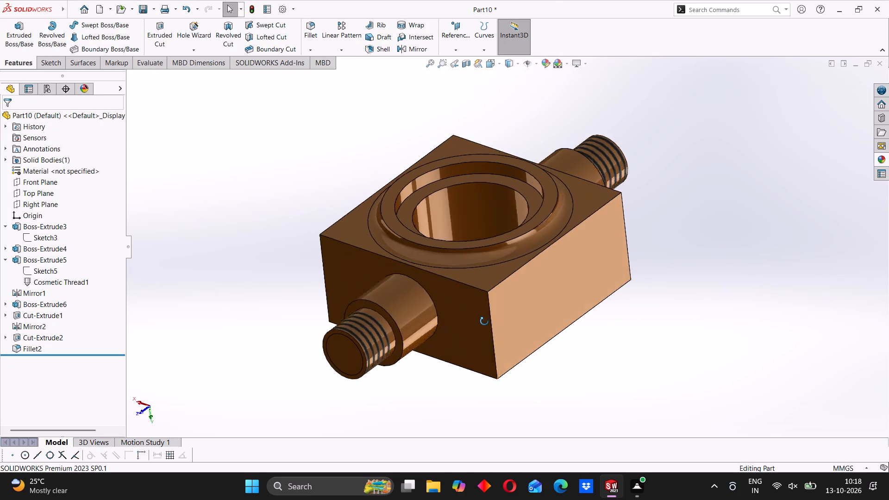
pyautogui.moveTo(484, 321); pyautogui.dragTo(334, 324, button='middle')
pyautogui.moveTo(406, 264); pyautogui.dragTo(533, 324, button='middle')
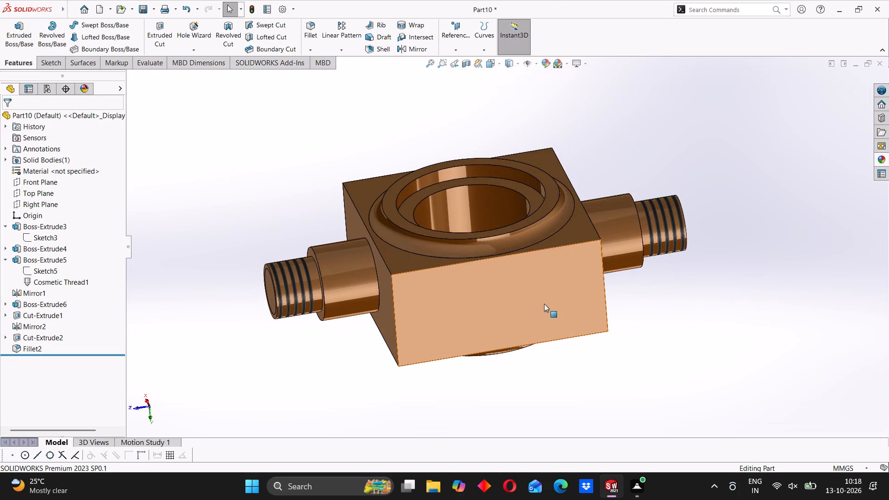
pyautogui.moveTo(544, 304); pyautogui.dragTo(497, 320, button='middle')
pyautogui.scroll(3, 471, 306)
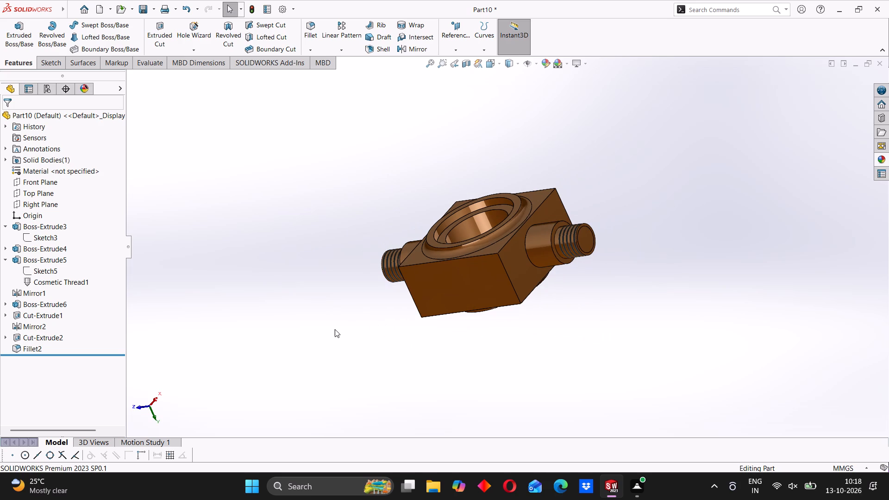
pyautogui.moveTo(366, 286); pyautogui.dragTo(403, 282, button='middle')
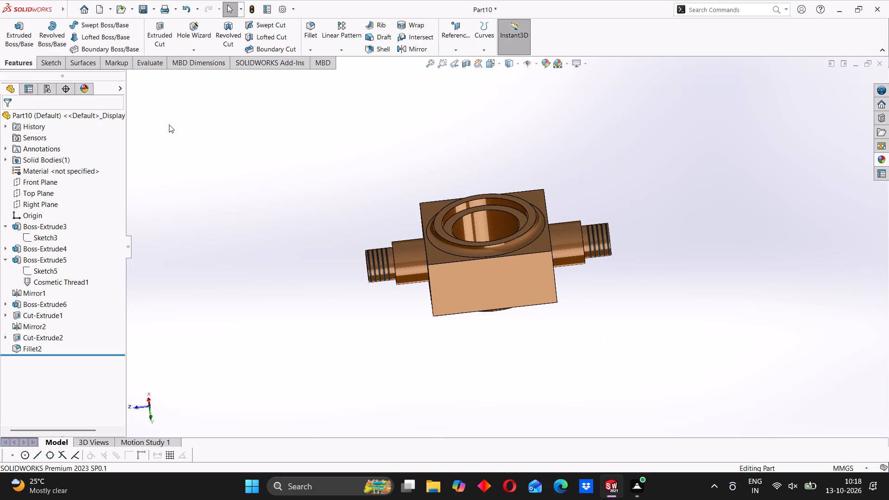
# Save the part as HOOK ANCHOR in the ASSEMBLY 21 folder.
pyautogui.click(155, 7)
pyautogui.click(169, 38)
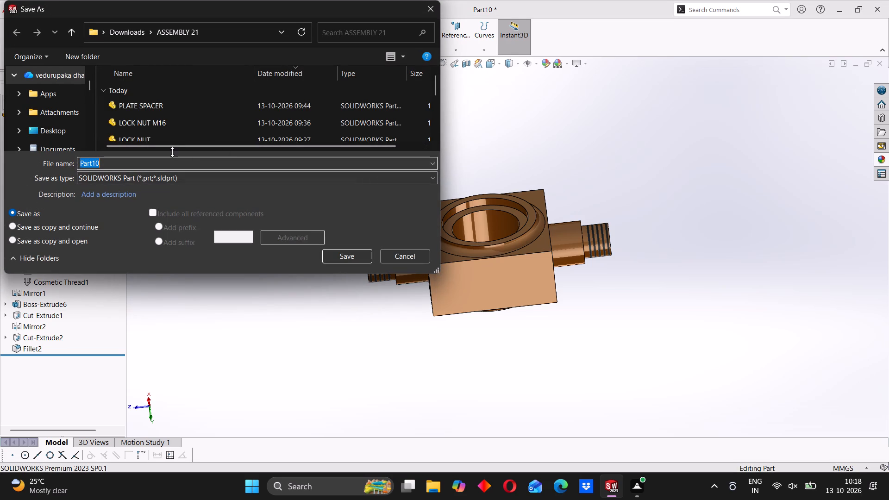
pyautogui.write('HO')
pyautogui.write('OK ANCHOR')
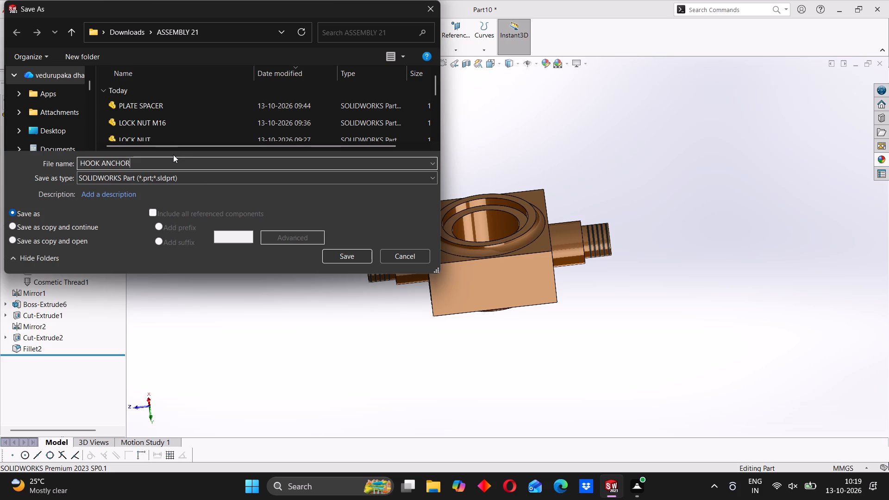
pyautogui.click(347, 255)
# Save a PDF copy of the part as HOOK ANCHOR in the ASSEMBLY 21 folder.
pyautogui.click(151, 10)
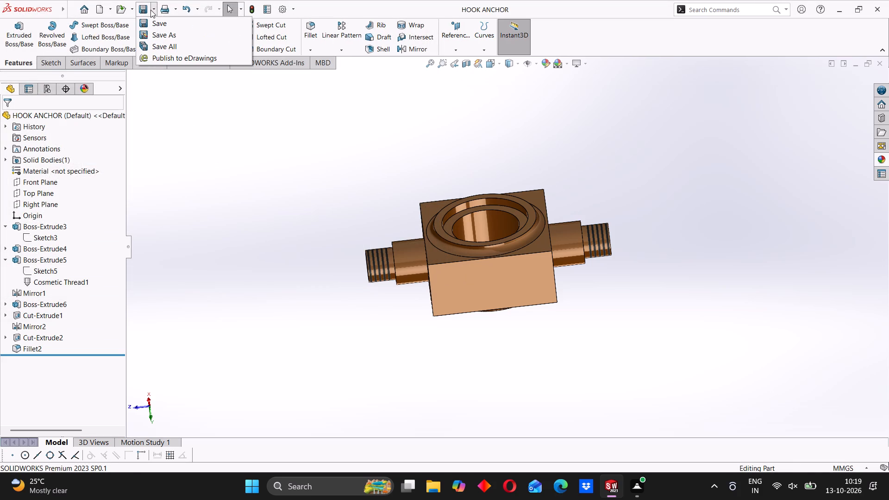
pyautogui.click(158, 31)
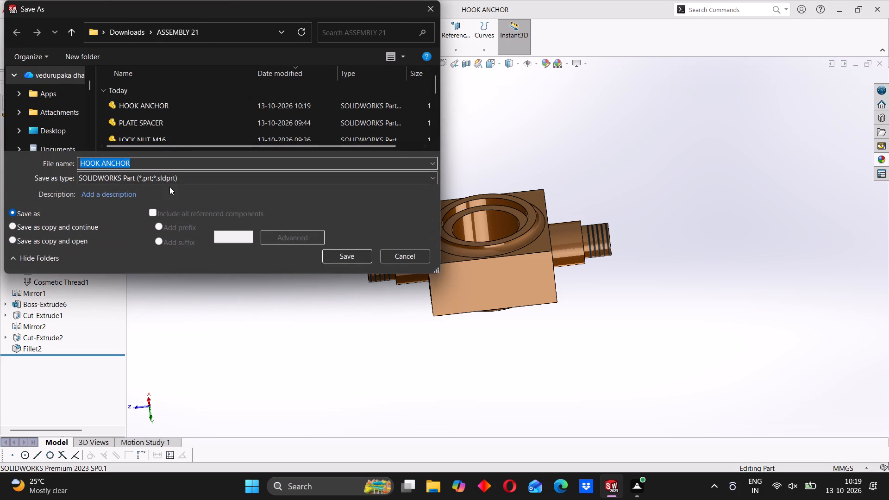
pyautogui.click(169, 179)
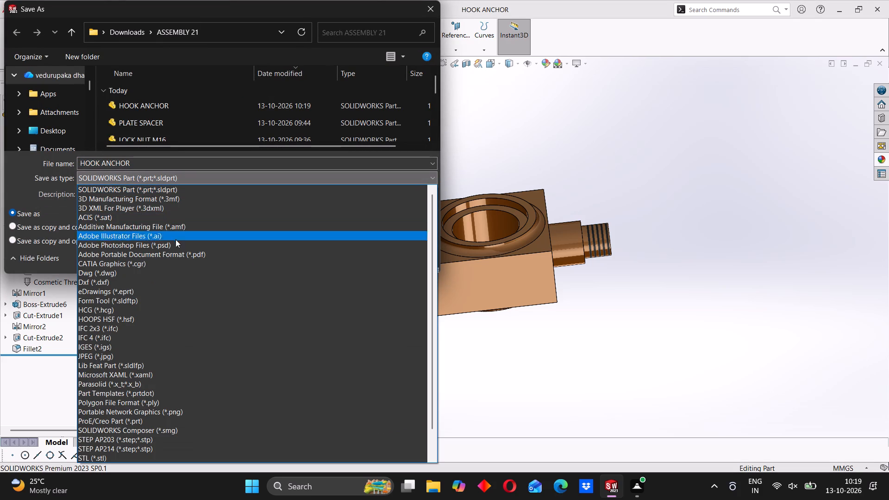
pyautogui.click(181, 252)
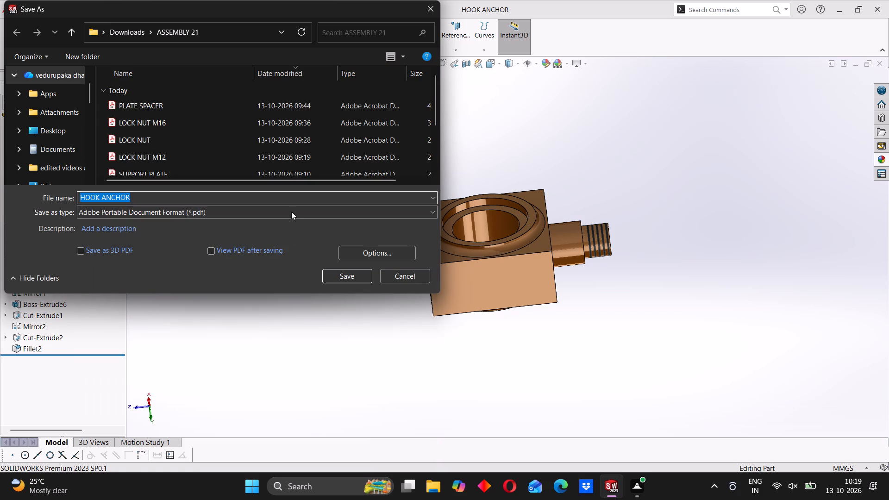
pyautogui.click(341, 274)
# Examine the finished hook anchor from all sides, including the recessed bosses, base fillets, through bore and threaded shafts.
pyautogui.scroll(-1, 501, 265)
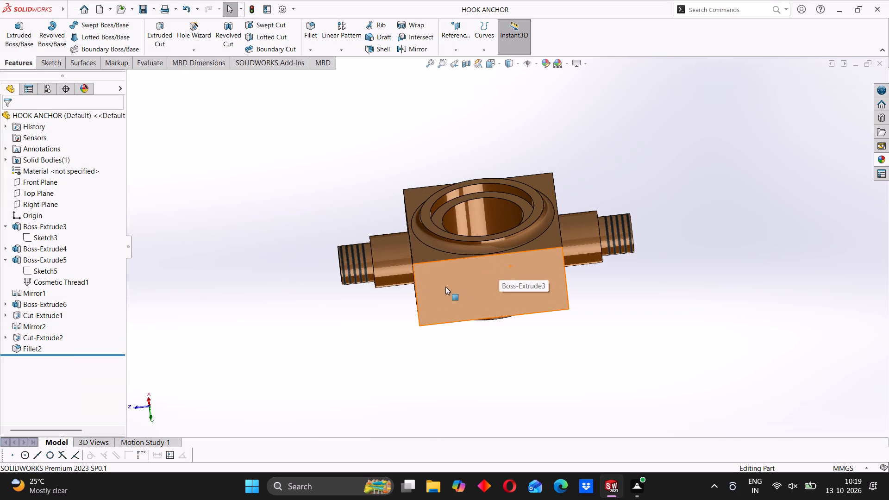
pyautogui.moveTo(445, 287); pyautogui.dragTo(457, 282, button='middle')
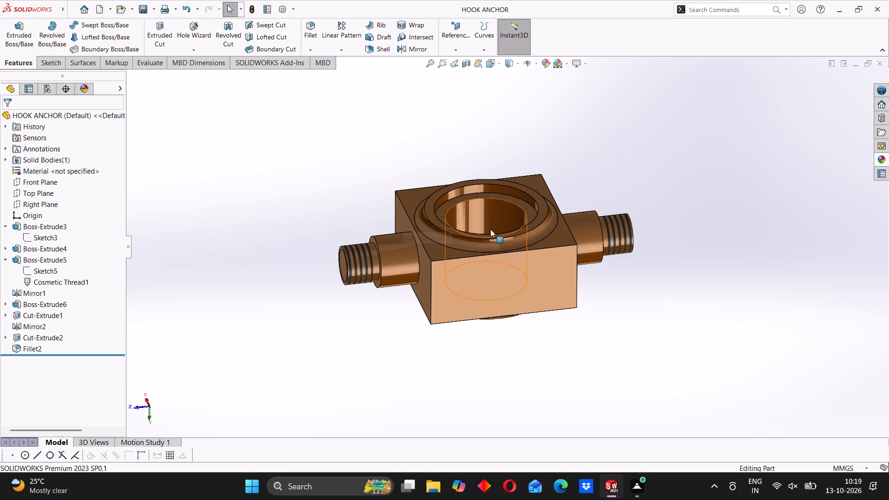
pyautogui.moveTo(500, 263); pyautogui.dragTo(401, 229, button='middle')
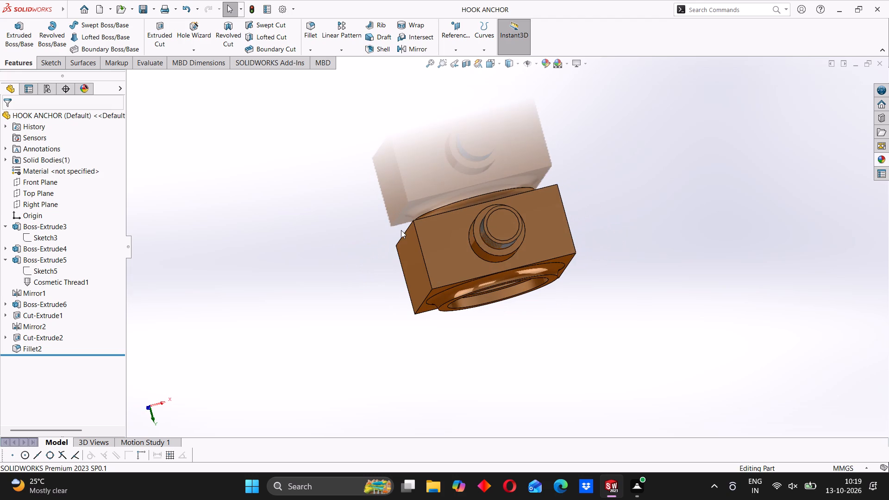
pyautogui.scroll(-2, 420, 224)
pyautogui.moveTo(419, 237); pyautogui.dragTo(440, 241, button='middle')
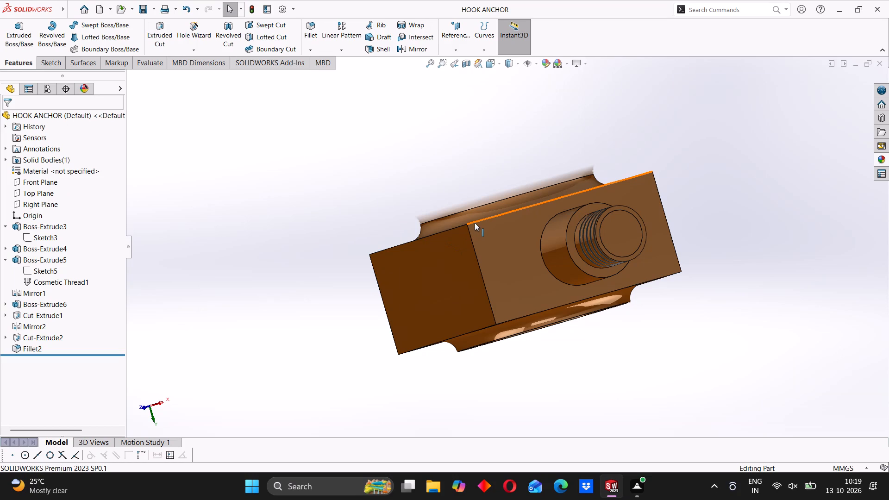
pyautogui.moveTo(444, 268); pyautogui.dragTo(497, 275, button='middle')
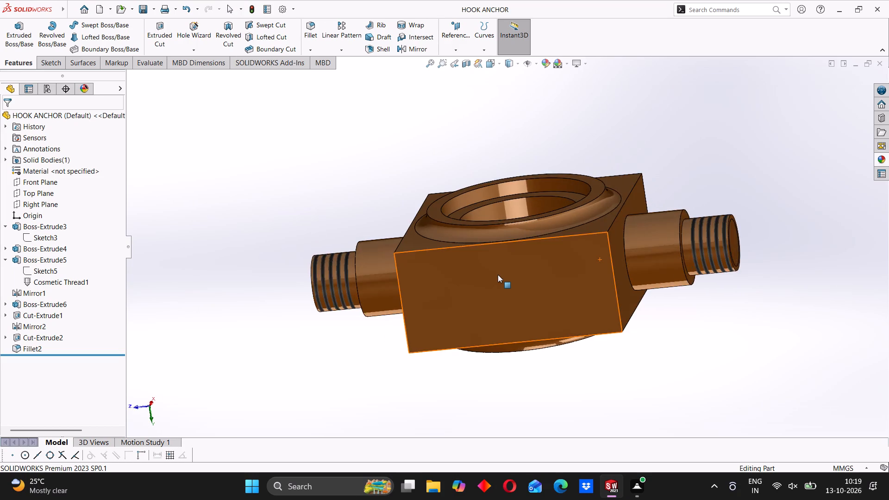
pyautogui.scroll(2, 498, 275)
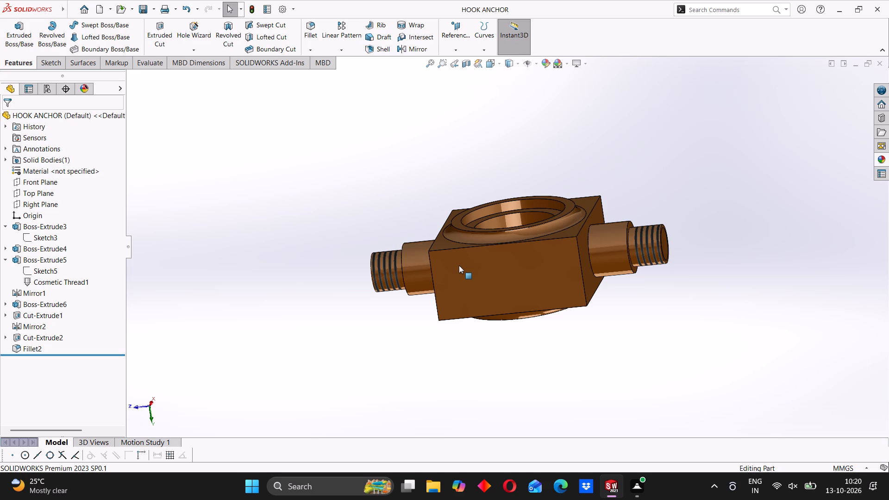
pyautogui.moveTo(449, 281); pyautogui.dragTo(479, 282, button='middle')
pyautogui.moveTo(510, 283); pyautogui.dragTo(479, 292, button='middle')
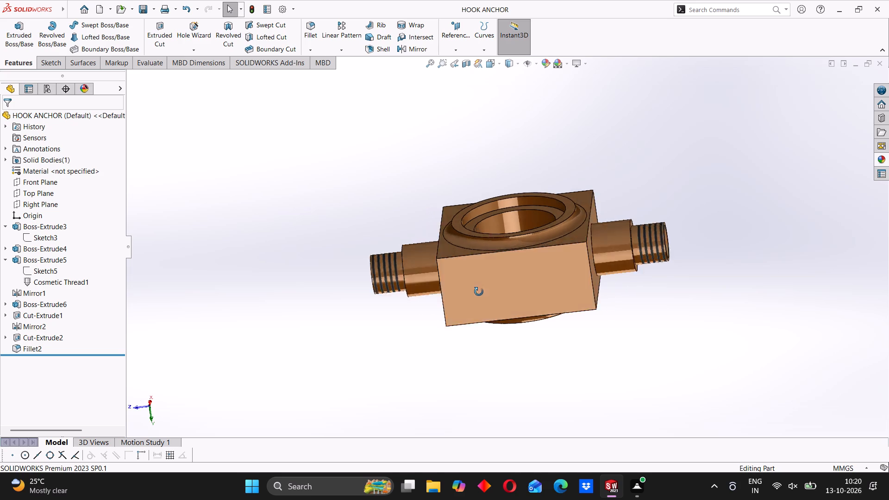
pyautogui.moveTo(479, 292); pyautogui.dragTo(468, 290, button='middle')
pyautogui.scroll(-3, 469, 247)
pyautogui.moveTo(454, 251); pyautogui.dragTo(460, 273, button='middle')
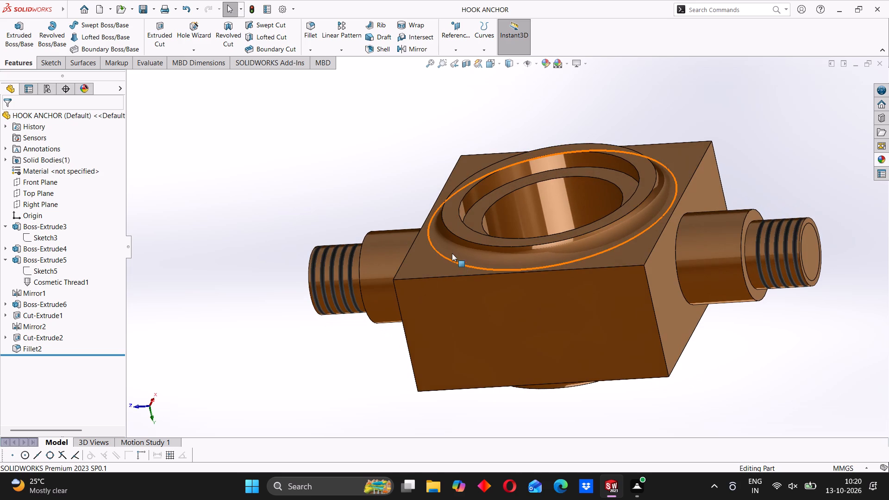
pyautogui.scroll(2, 458, 246)
pyautogui.moveTo(457, 247); pyautogui.dragTo(476, 284, button='middle')
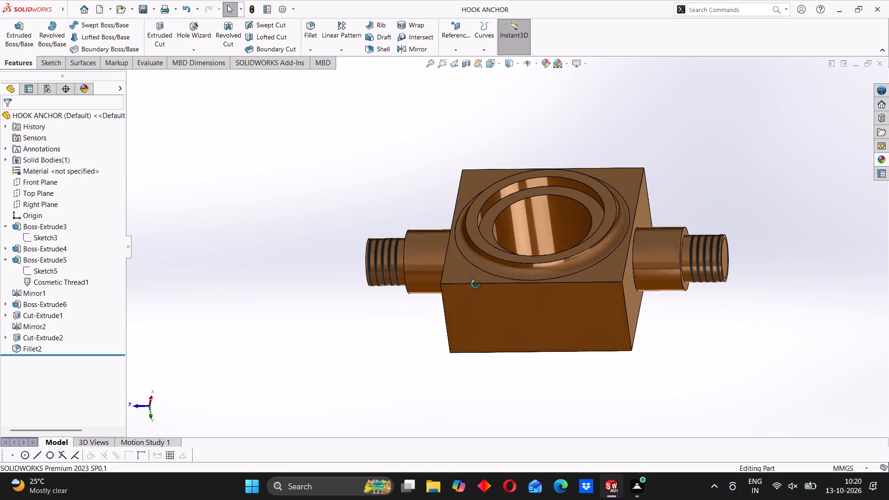
pyautogui.moveTo(476, 284); pyautogui.dragTo(477, 285, button='middle')
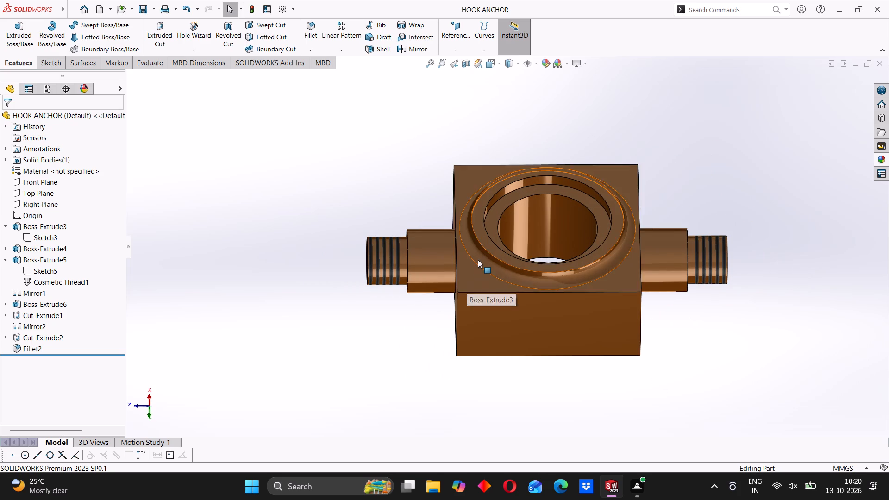
pyautogui.scroll(-2, 478, 260)
pyautogui.moveTo(478, 260); pyautogui.dragTo(494, 287, button='middle')
pyautogui.scroll(3, 512, 279)
pyautogui.moveTo(557, 270); pyautogui.dragTo(488, 302, button='middle')
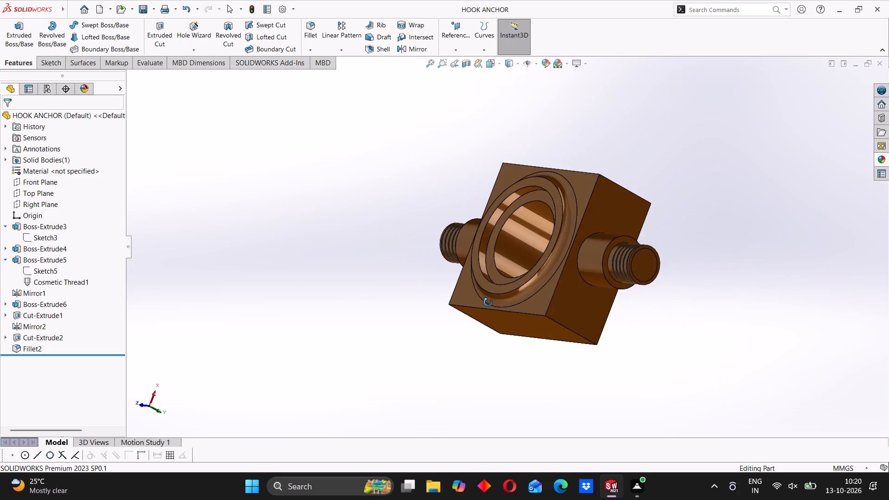
pyautogui.moveTo(488, 302); pyautogui.dragTo(561, 248, button='middle')
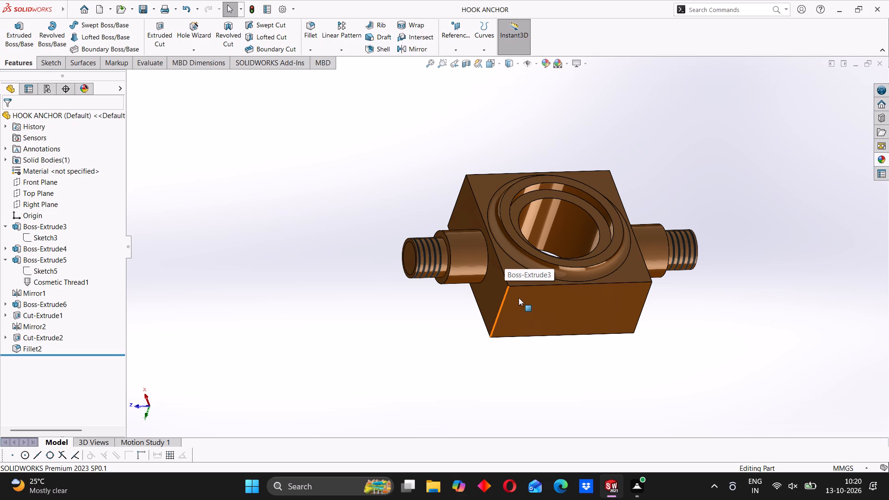
pyautogui.moveTo(577, 317); pyautogui.dragTo(524, 290, button='middle')
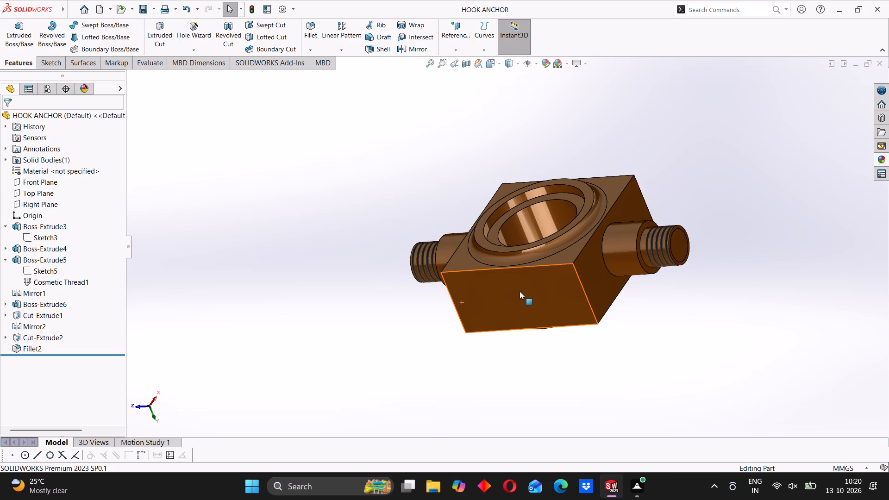
pyautogui.scroll(-2, 499, 244)
pyautogui.moveTo(480, 272); pyautogui.dragTo(494, 269, button='middle')
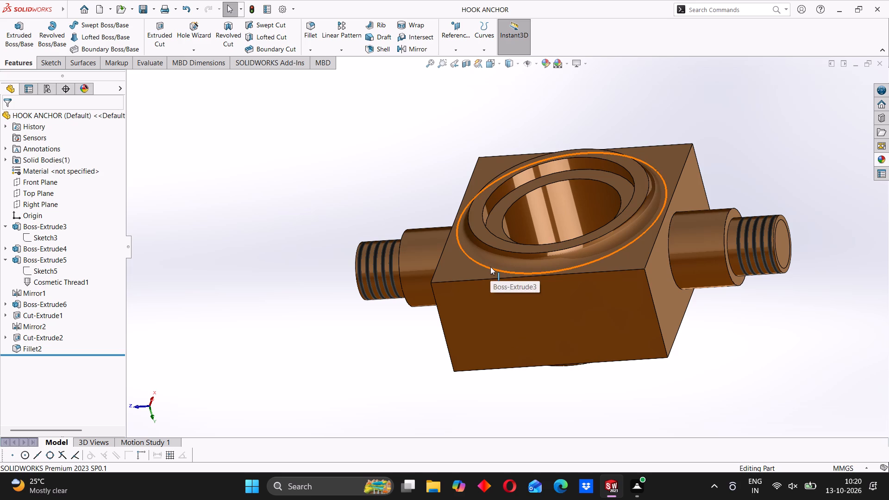
pyautogui.scroll(-3, 519, 248)
pyautogui.scroll(3, 501, 290)
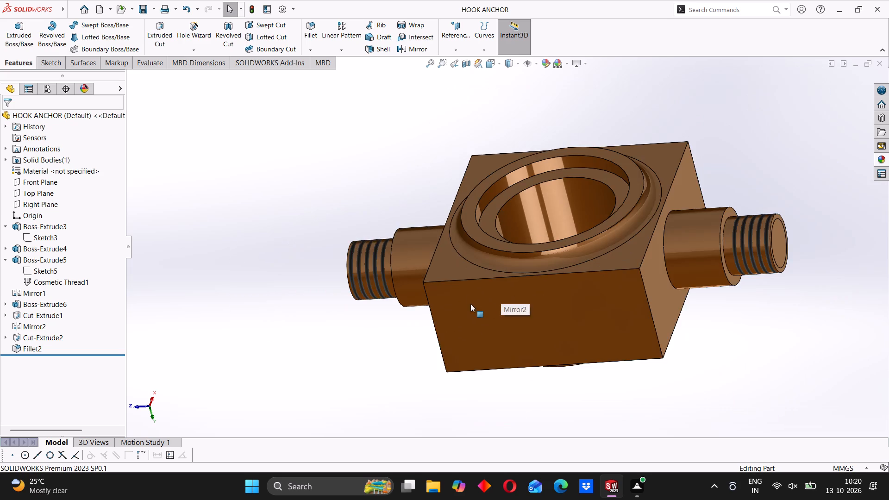
pyautogui.moveTo(470, 304); pyautogui.dragTo(501, 286, button='middle')
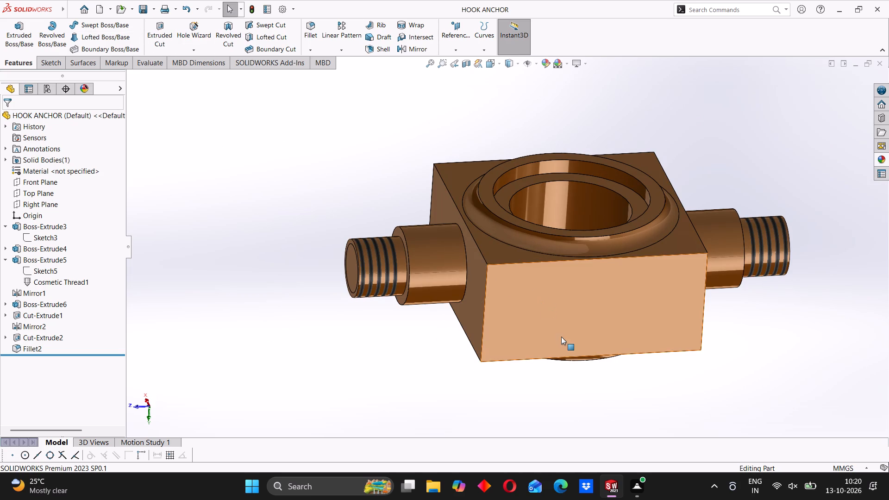
pyautogui.moveTo(578, 313); pyautogui.dragTo(581, 207, button='middle')
pyautogui.moveTo(575, 278); pyautogui.dragTo(584, 208, button='middle')
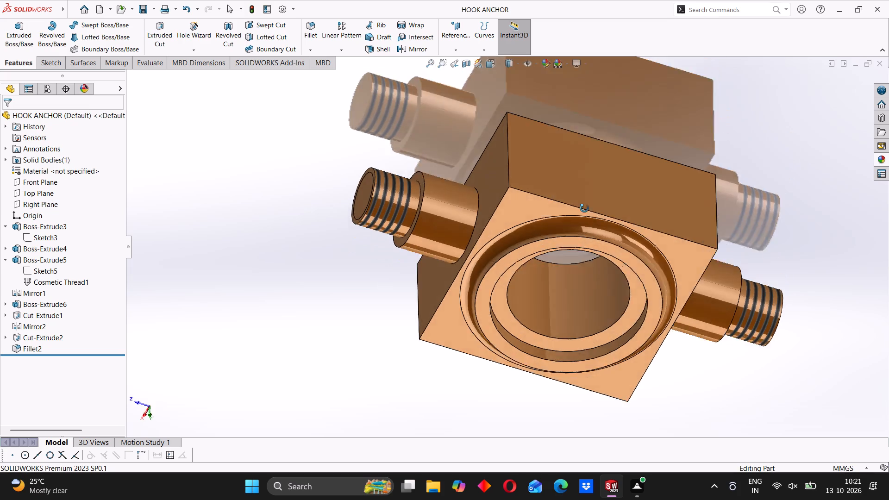
pyautogui.moveTo(584, 208); pyautogui.dragTo(586, 180, button='middle')
pyautogui.scroll(-2, 587, 227)
pyautogui.moveTo(643, 279); pyautogui.dragTo(575, 246, button='middle')
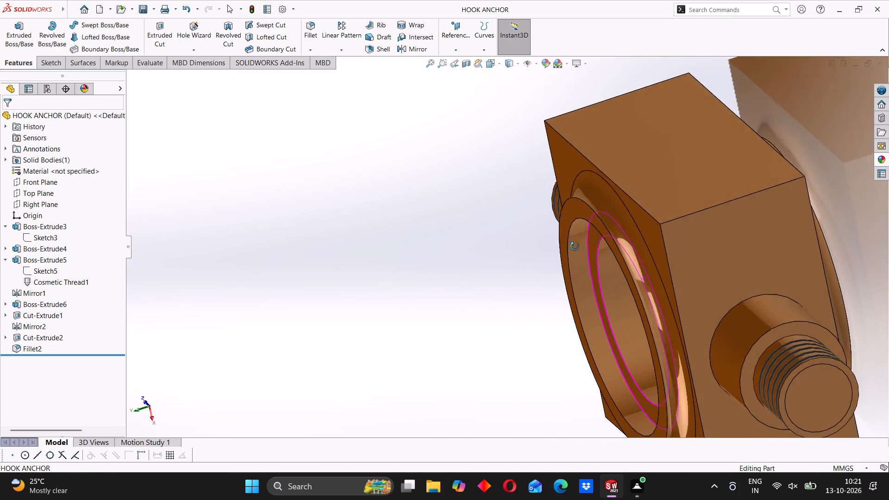
pyautogui.moveTo(575, 246); pyautogui.dragTo(652, 213, button='middle')
pyautogui.moveTo(652, 233); pyautogui.dragTo(652, 313, button='middle')
pyautogui.moveTo(614, 178); pyautogui.dragTo(587, 253, button='middle')
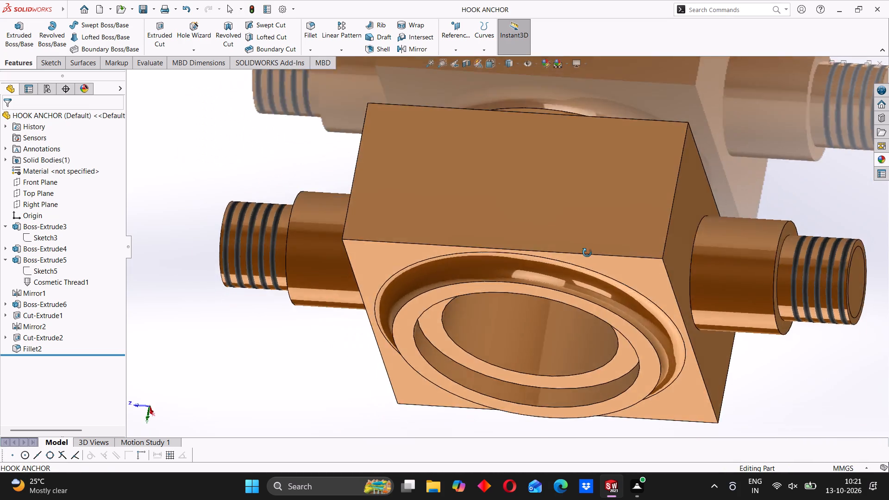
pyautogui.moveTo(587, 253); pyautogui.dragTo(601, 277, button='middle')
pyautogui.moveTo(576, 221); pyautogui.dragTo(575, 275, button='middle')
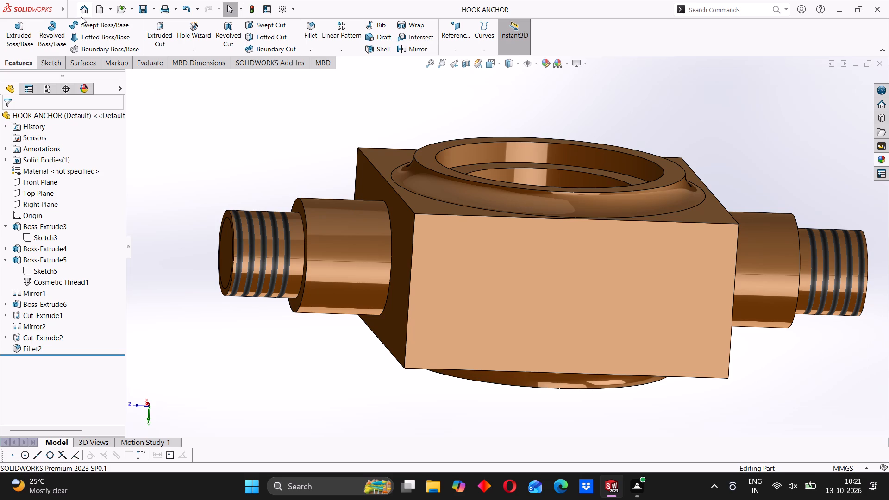
# Create a new part document and close the hook anchor part.
pyautogui.click(84, 9)
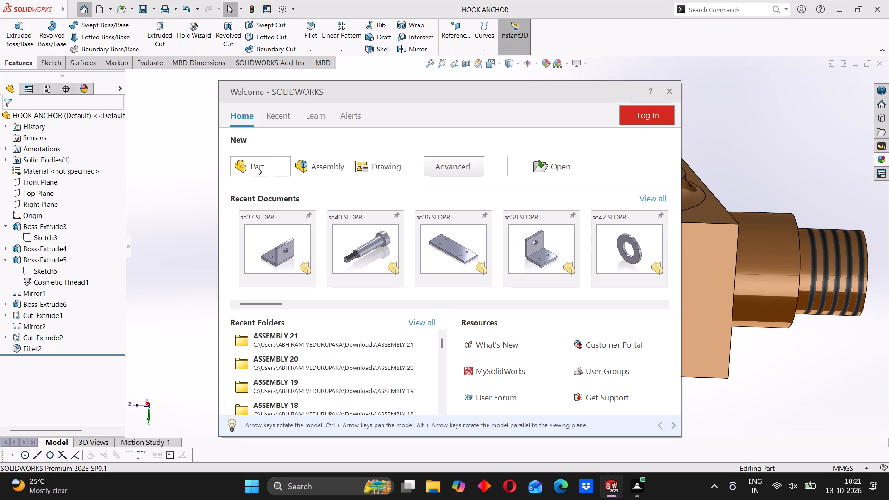
pyautogui.click(257, 167)
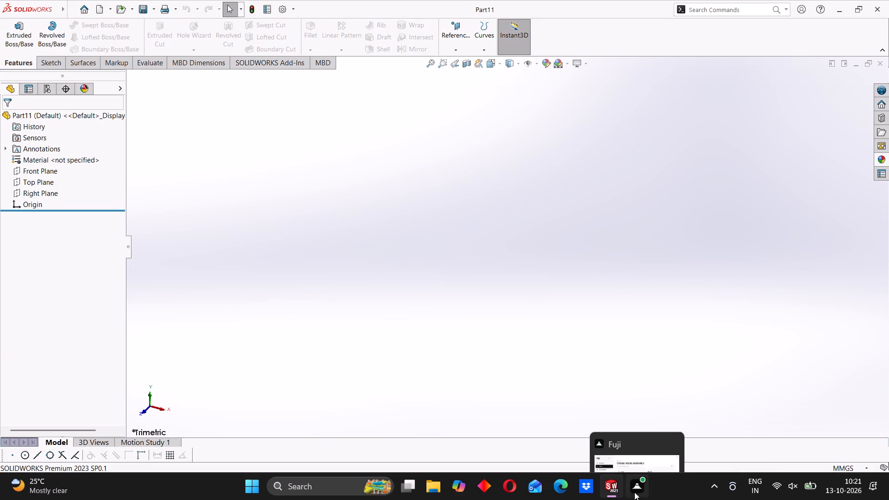
pyautogui.click(568, 439)
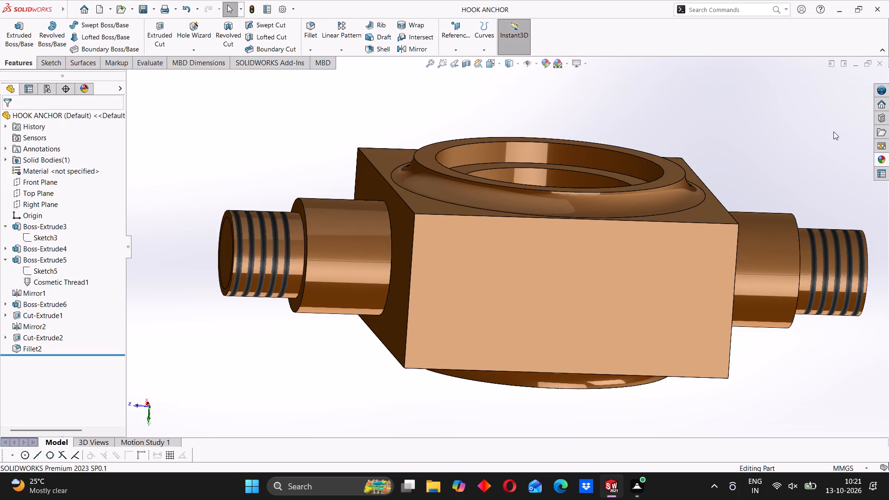
pyautogui.click(880, 66)
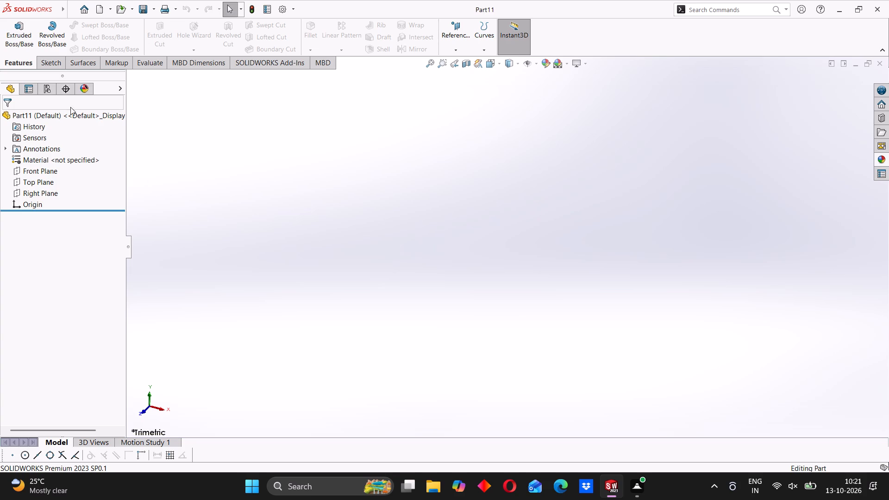
# Start a new sketch on the Front Plane.
pyautogui.click(36, 171)
pyautogui.click(45, 160)
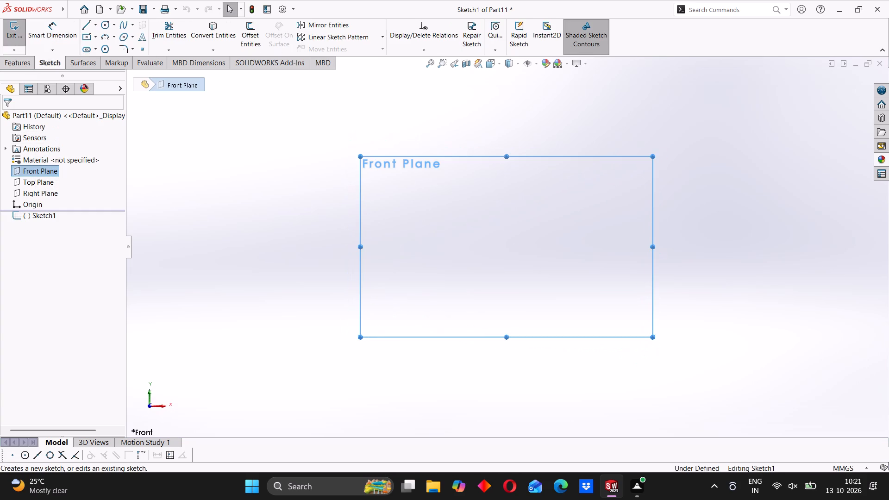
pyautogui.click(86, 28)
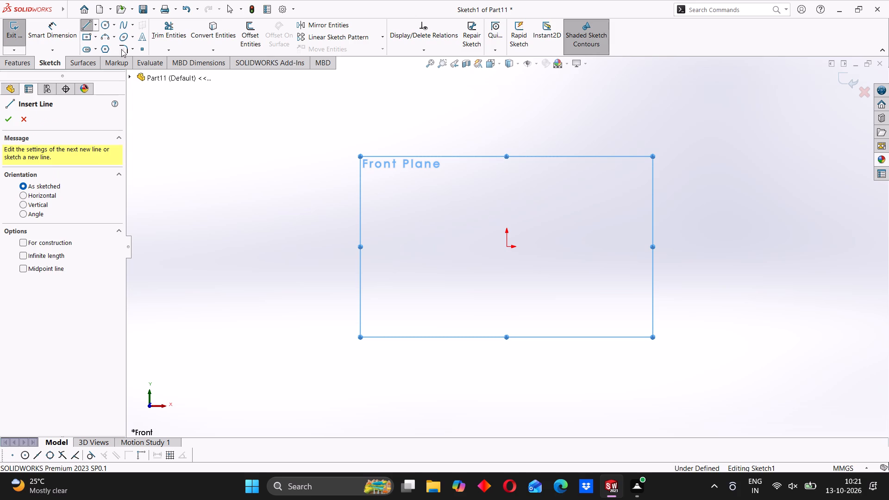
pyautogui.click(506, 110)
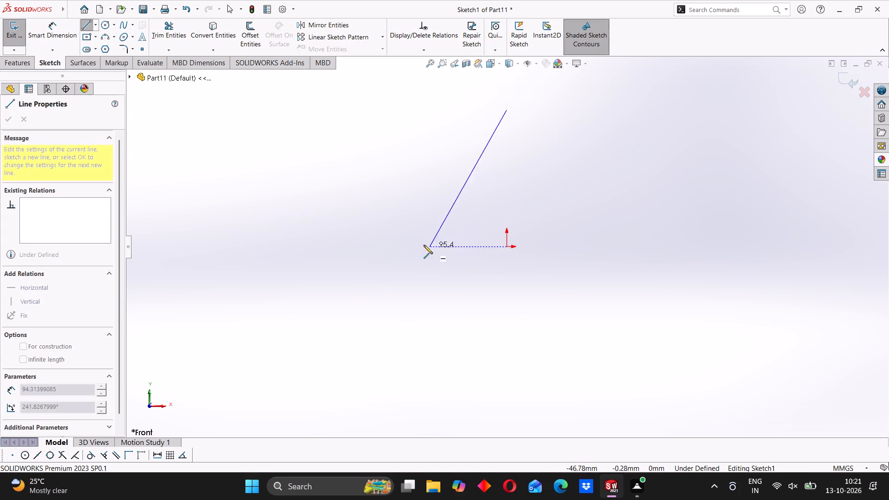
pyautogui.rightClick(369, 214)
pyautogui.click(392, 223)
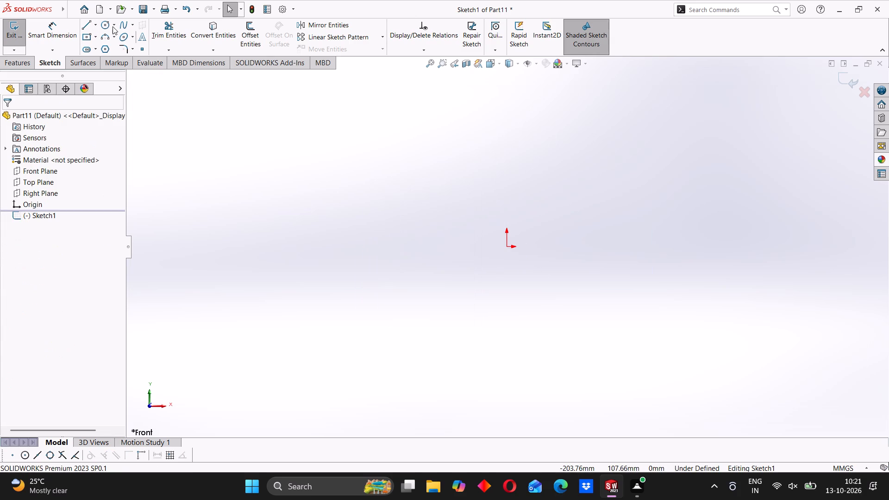
# Draw a vertical centerline about 108.5 mm long downward from the origin.
pyautogui.click(94, 22)
pyautogui.click(102, 47)
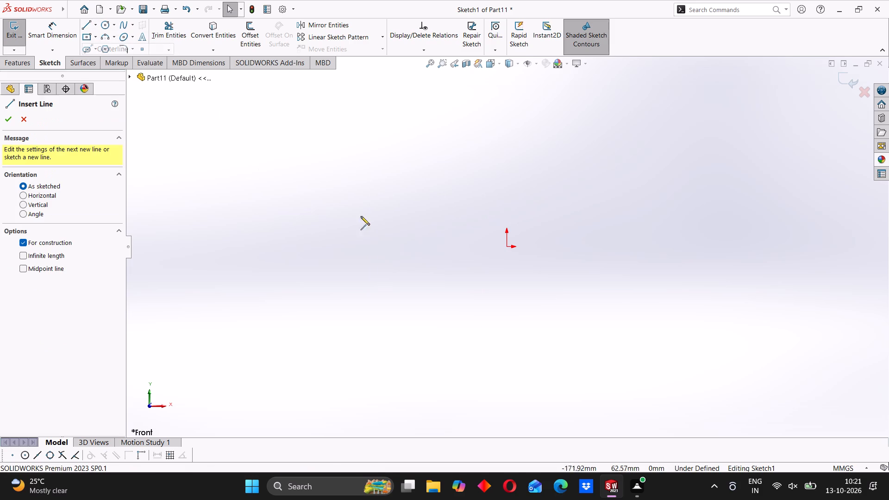
pyautogui.click(507, 249)
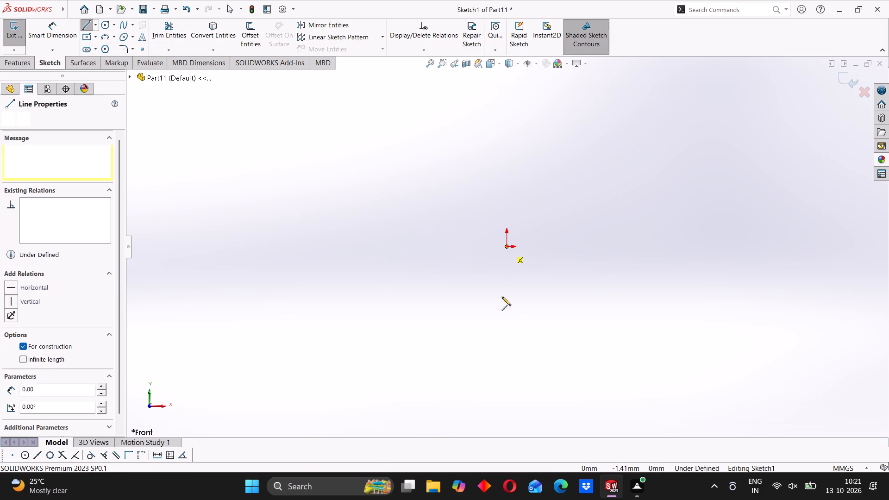
pyautogui.click(507, 425)
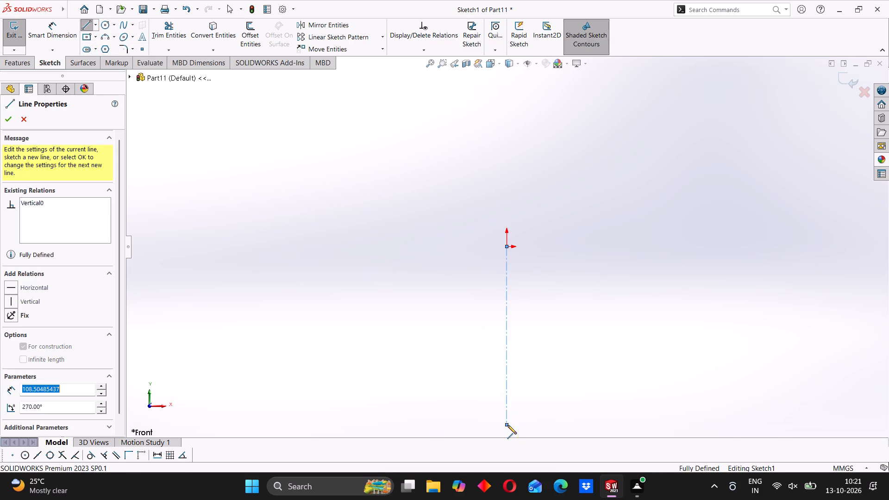
pyautogui.rightClick(351, 225)
pyautogui.click(366, 235)
# Sketch connected lines from the origin: about 17 mm outward, 19 mm down, a short step inward and about 6 mm down.
pyautogui.scroll(-2, 531, 258)
pyautogui.click(89, 28)
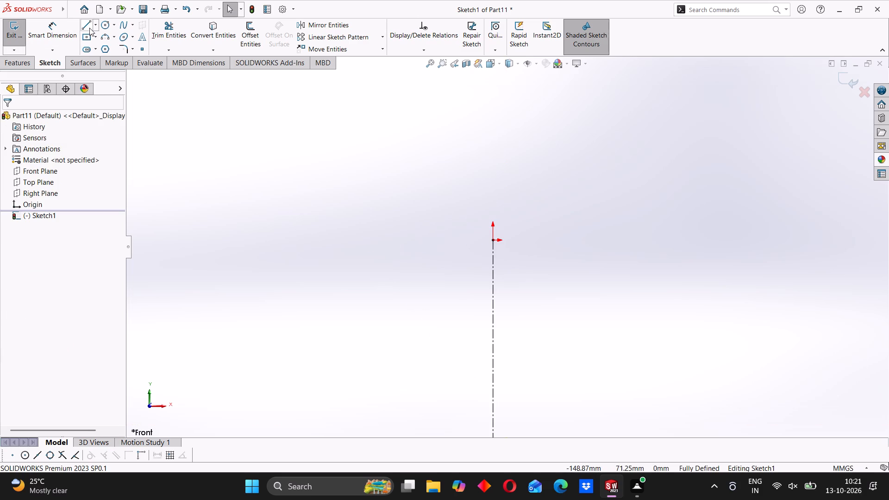
pyautogui.scroll(2, 461, 262)
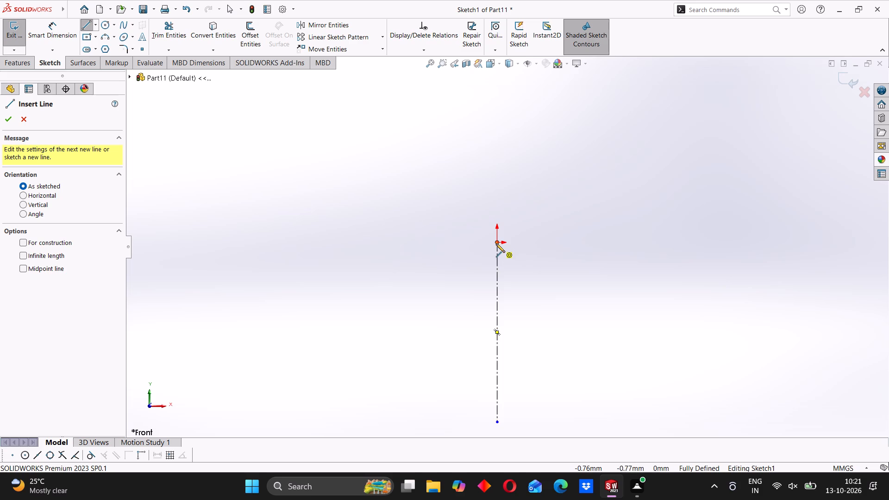
pyautogui.click(496, 244)
pyautogui.click(470, 245)
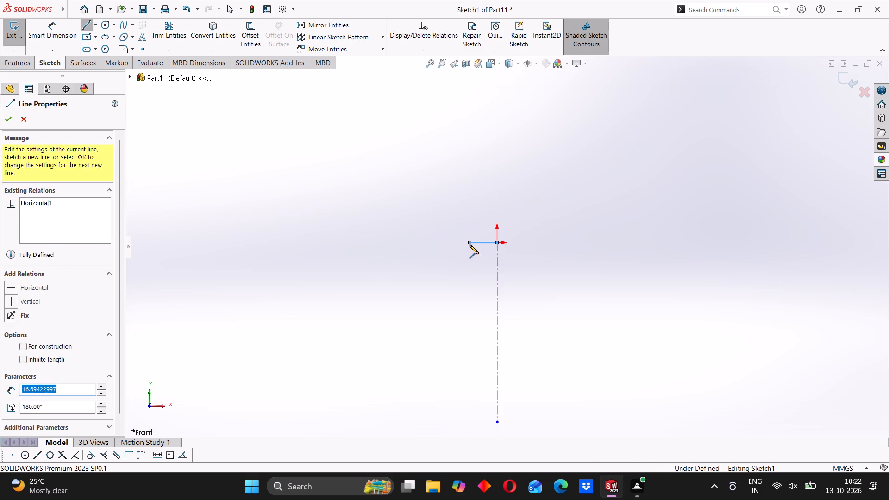
pyautogui.click(469, 276)
pyautogui.click(476, 278)
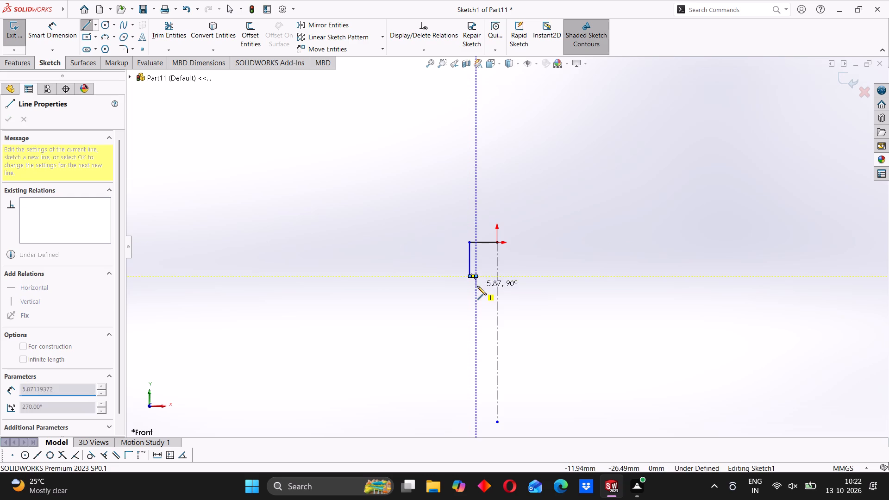
pyautogui.click(477, 287)
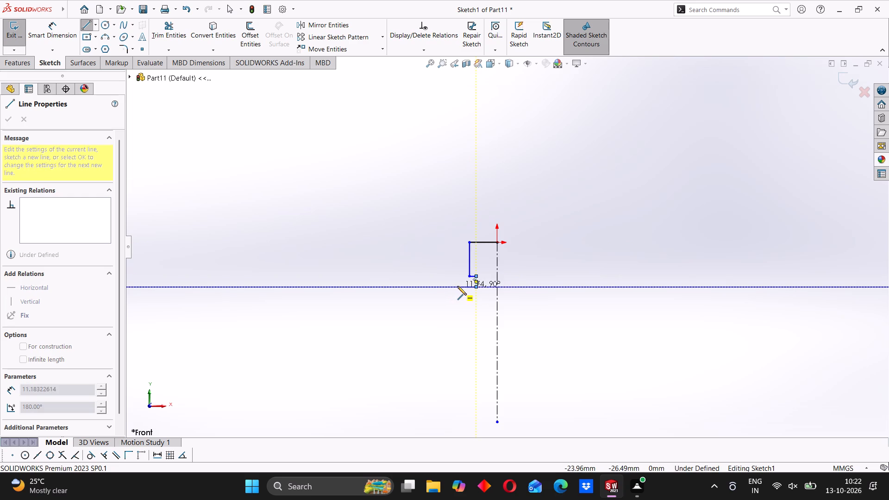
# Continue the profile about 11 mm outward and 24 mm down, add a collar about 8 by 5 mm, and run about 44 mm down.
pyautogui.click(457, 287)
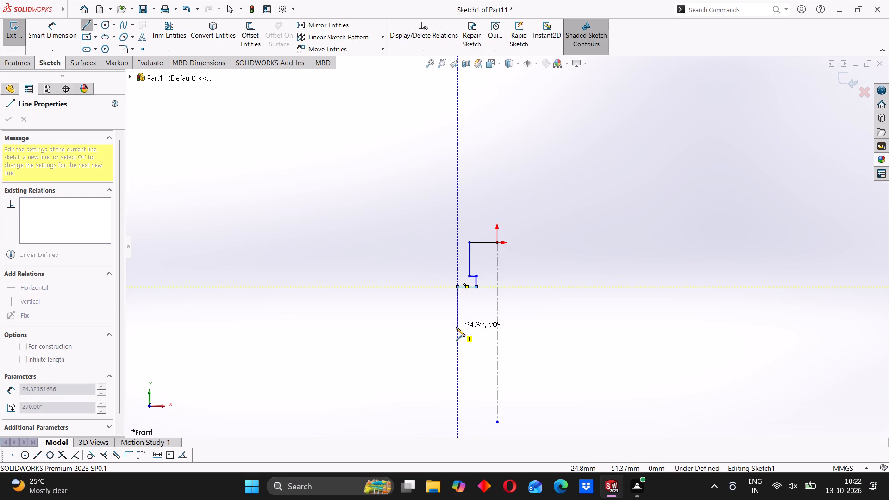
pyautogui.click(456, 328)
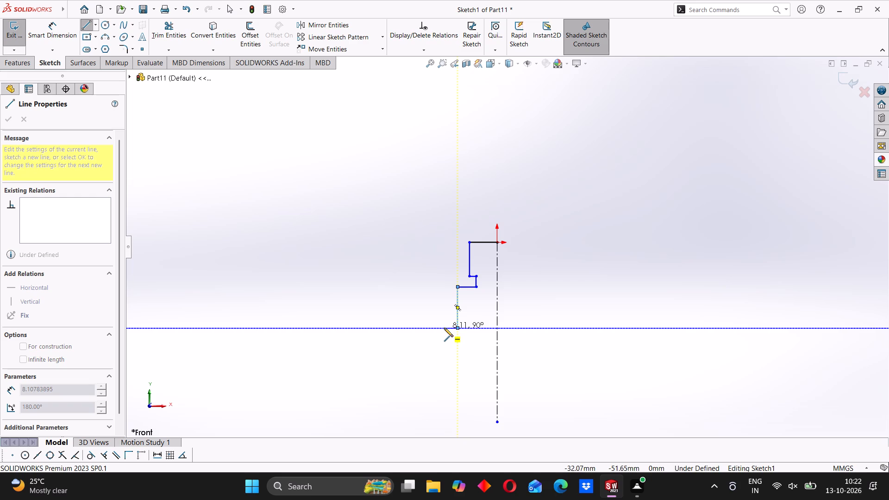
pyautogui.moveTo(444, 328); pyautogui.dragTo(443, 334)
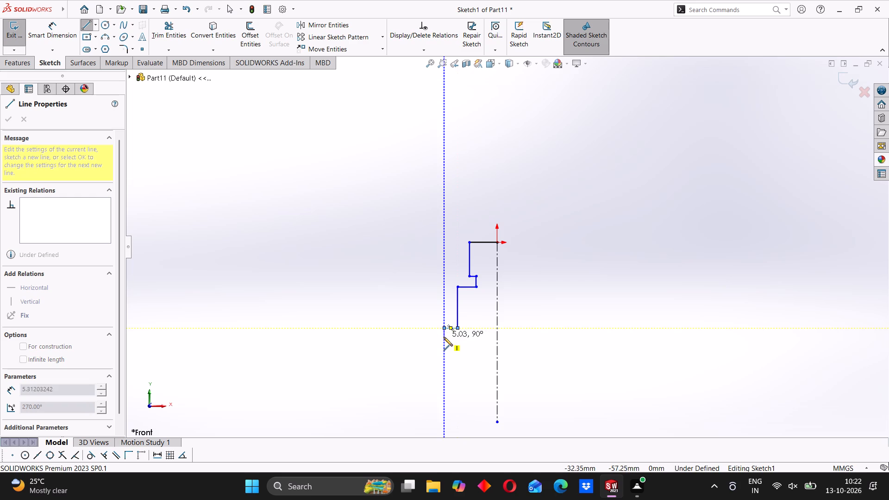
pyautogui.click(444, 337)
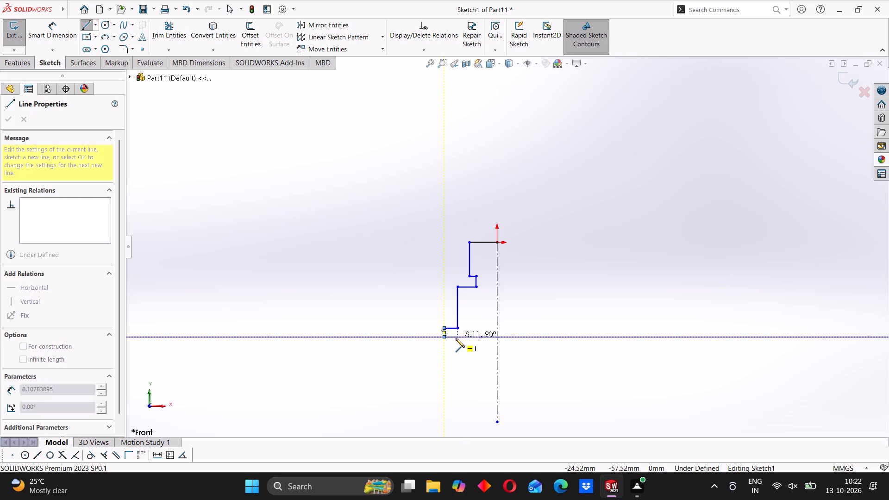
pyautogui.click(456, 338)
pyautogui.scroll(2, 451, 362)
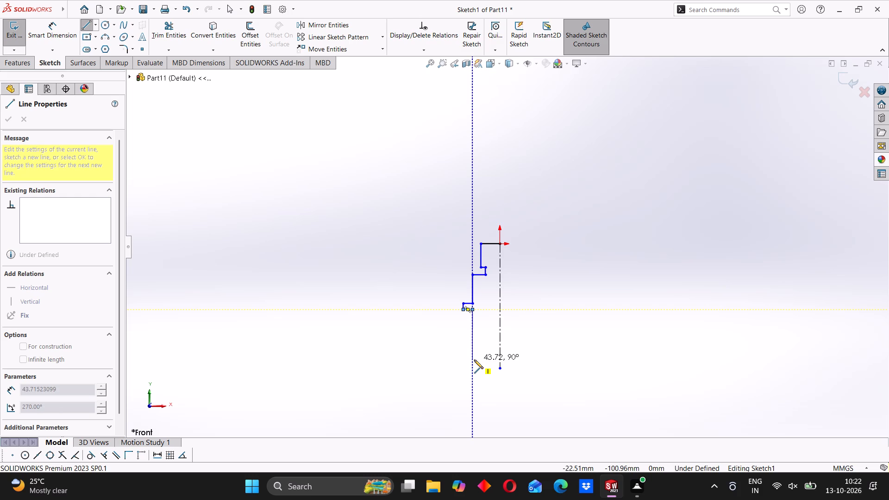
pyautogui.click(474, 360)
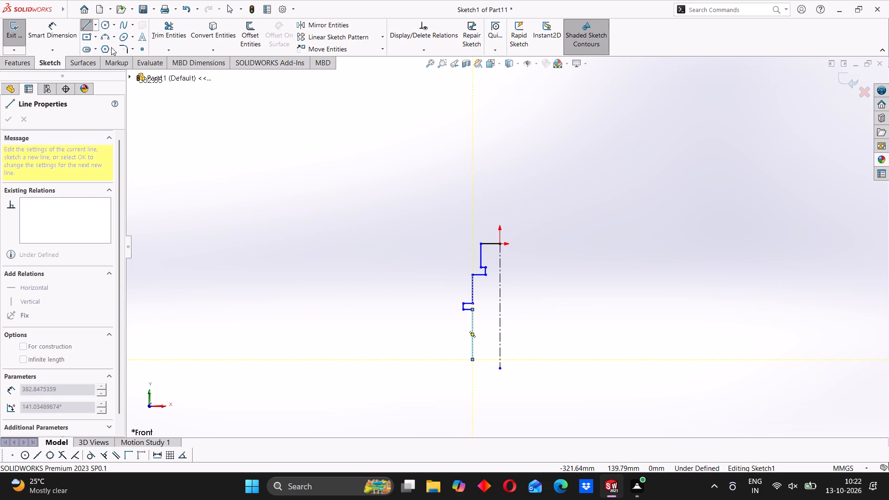
# Draw a downward-bulging 180° three-point arc of about 17.4 mm radius outward from the profile's lower end.
pyautogui.click(102, 36)
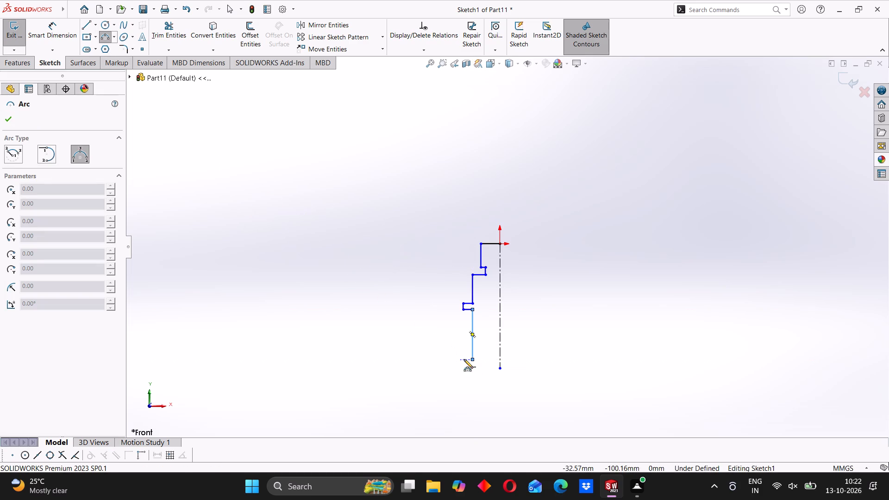
pyautogui.click(471, 361)
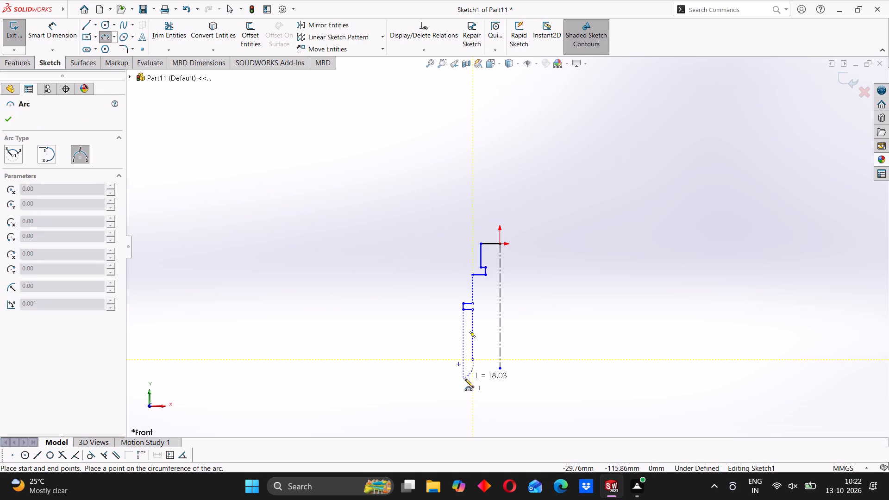
pyautogui.click(432, 361)
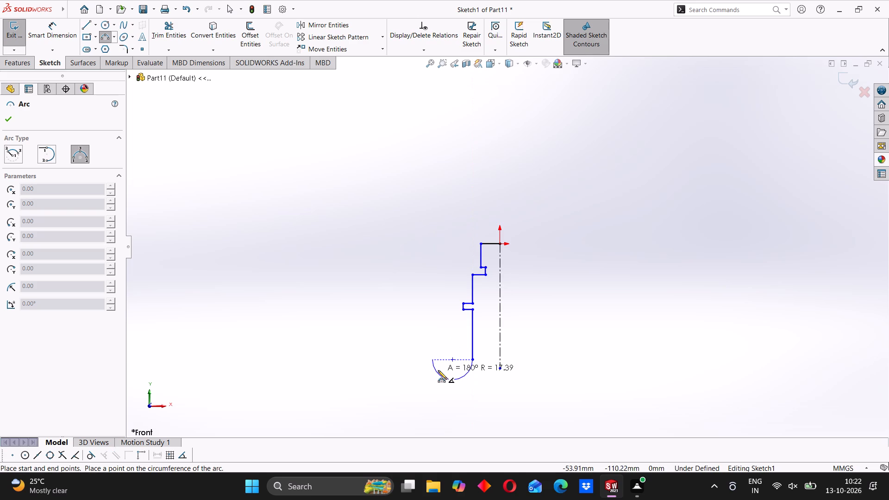
pyautogui.click(438, 370)
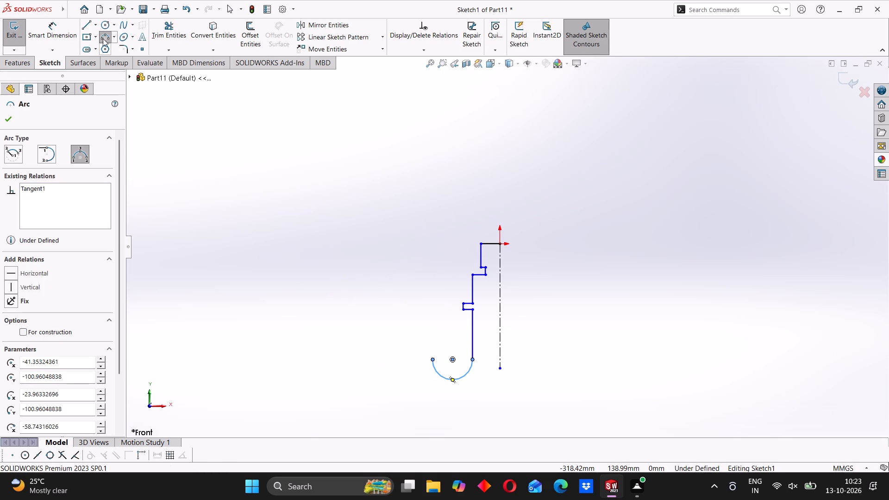
# Add a smaller upward-bulging three-point arc about 14 mm across from the large arc's outer end, away from the centerline.
pyautogui.scroll(3, 432, 336)
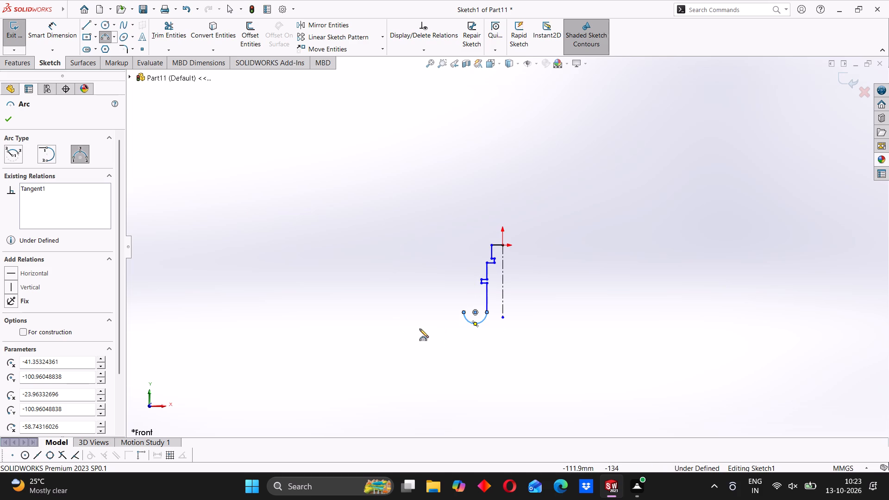
pyautogui.scroll(-2, 386, 300)
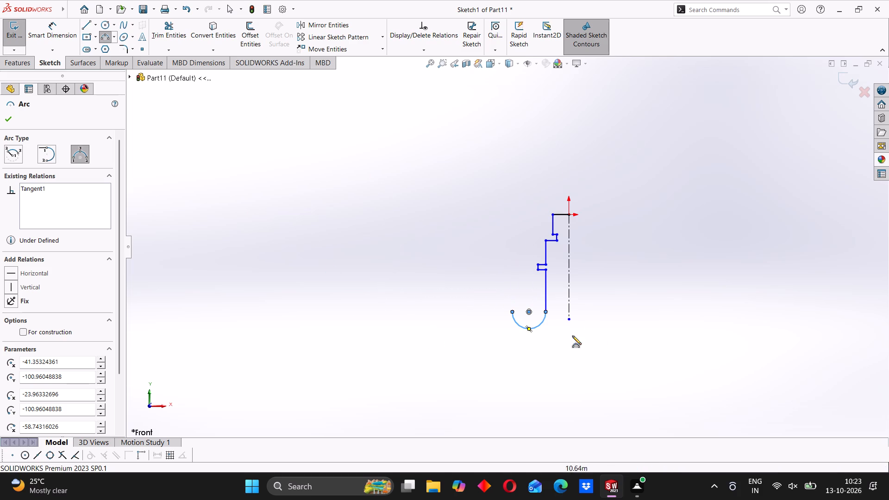
pyautogui.scroll(-2, 564, 337)
pyautogui.click(485, 292)
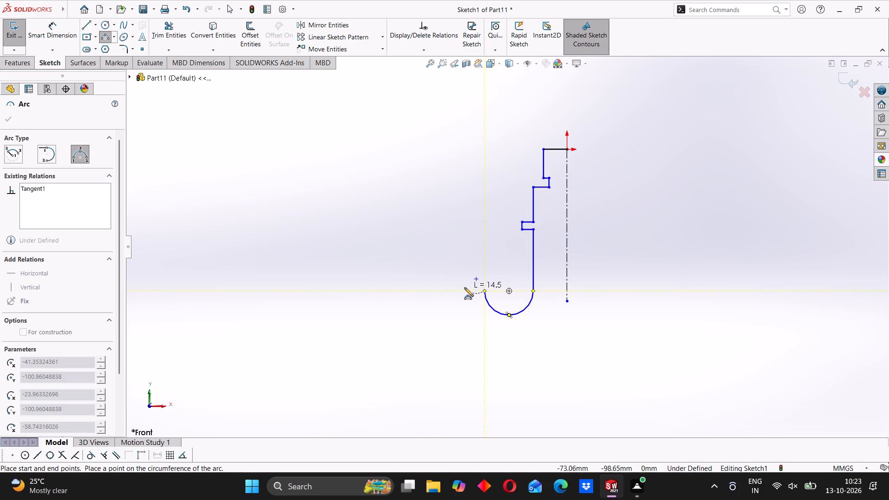
pyautogui.click(464, 294)
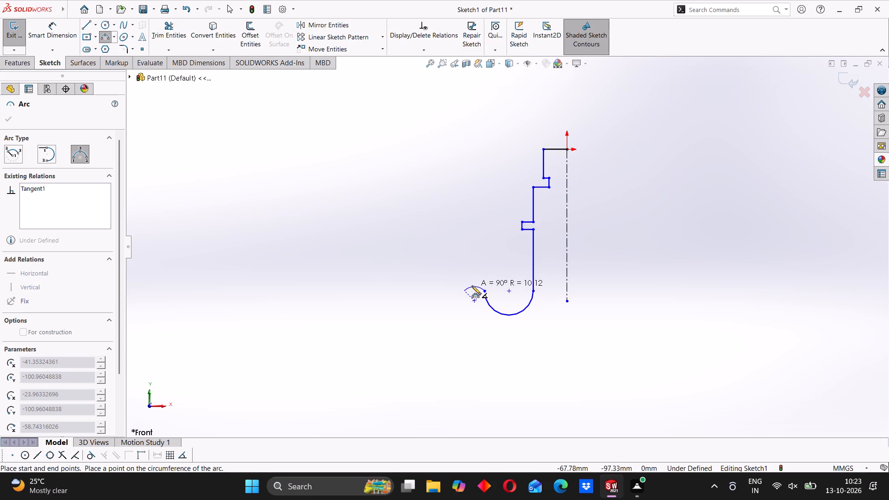
pyautogui.click(473, 284)
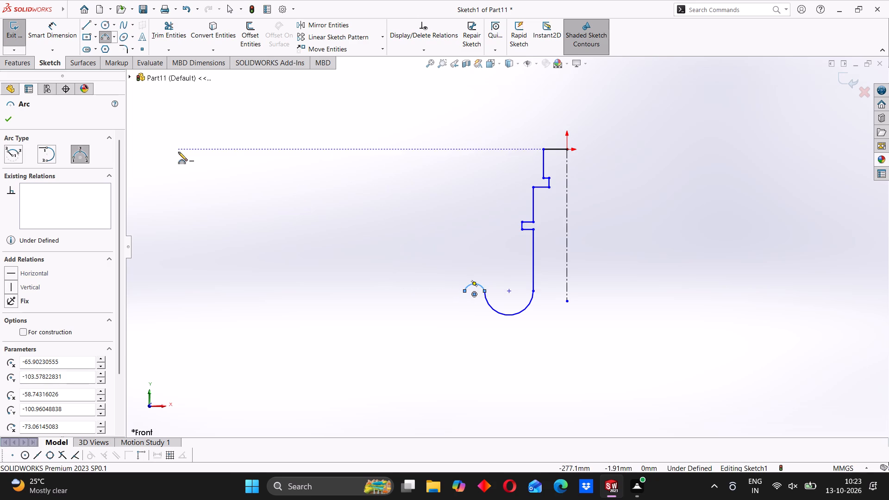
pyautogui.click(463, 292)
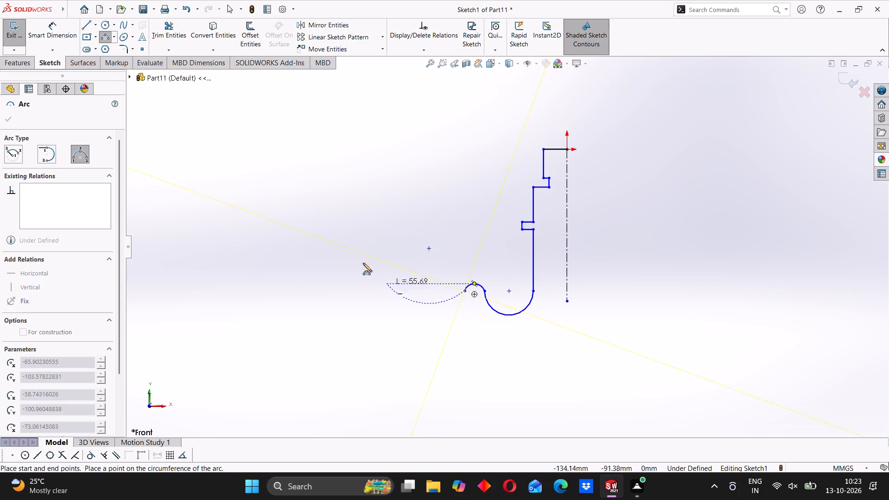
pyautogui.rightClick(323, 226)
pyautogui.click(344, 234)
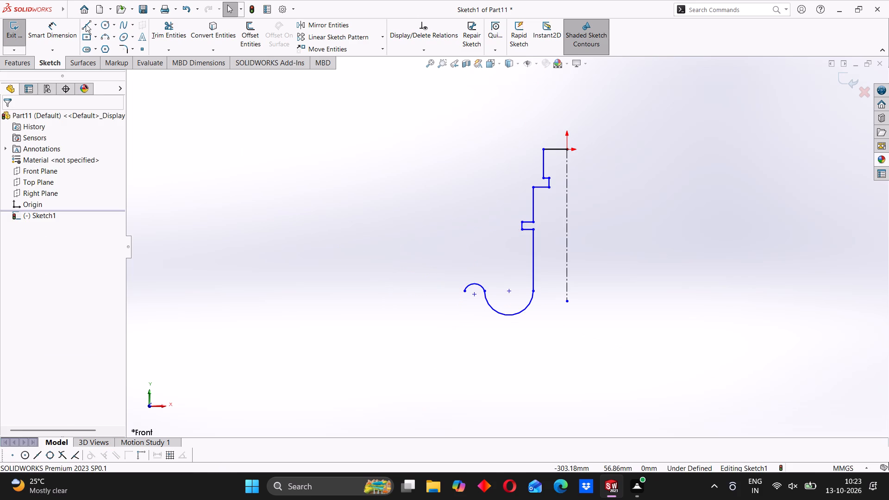
# Sketch a horizontal line about 56 mm long below the curved profile, running outward from beneath the centerline.
pyautogui.click(87, 24)
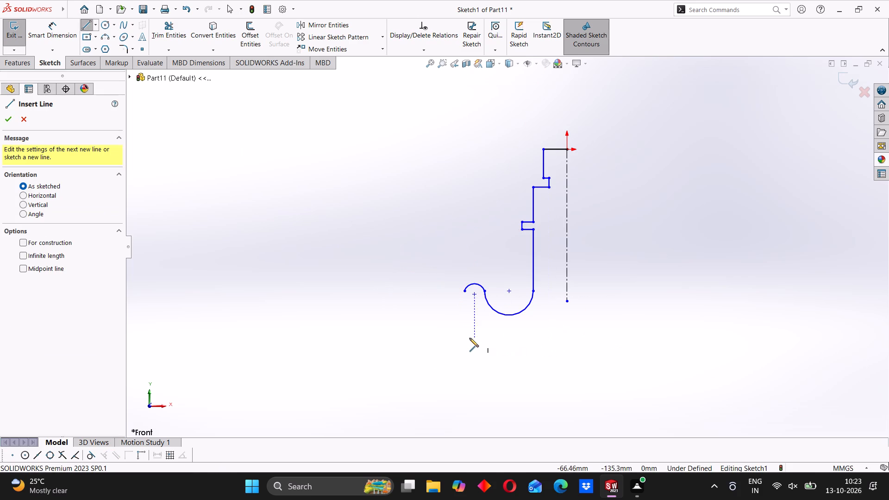
pyautogui.click(565, 344)
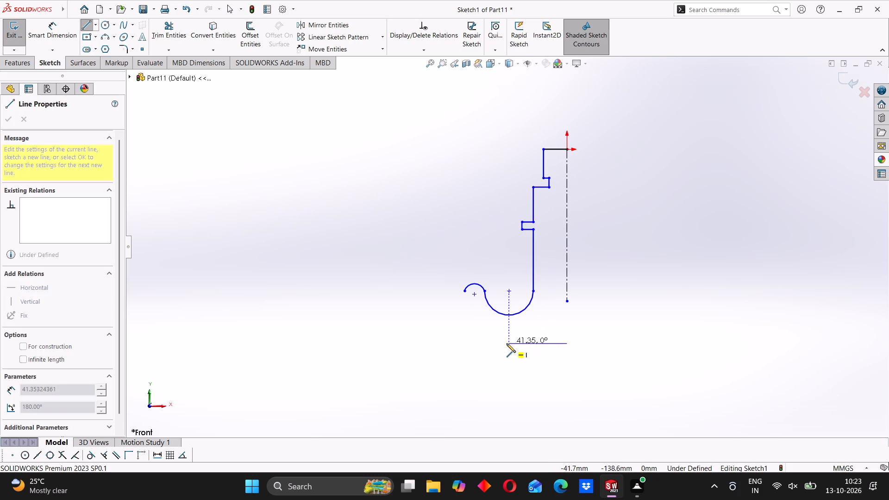
pyautogui.click(488, 343)
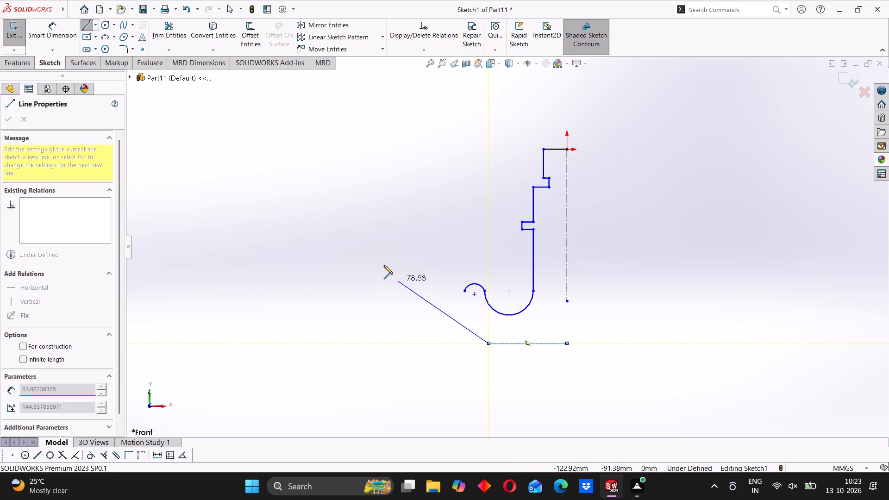
pyautogui.rightClick(362, 228)
pyautogui.click(383, 239)
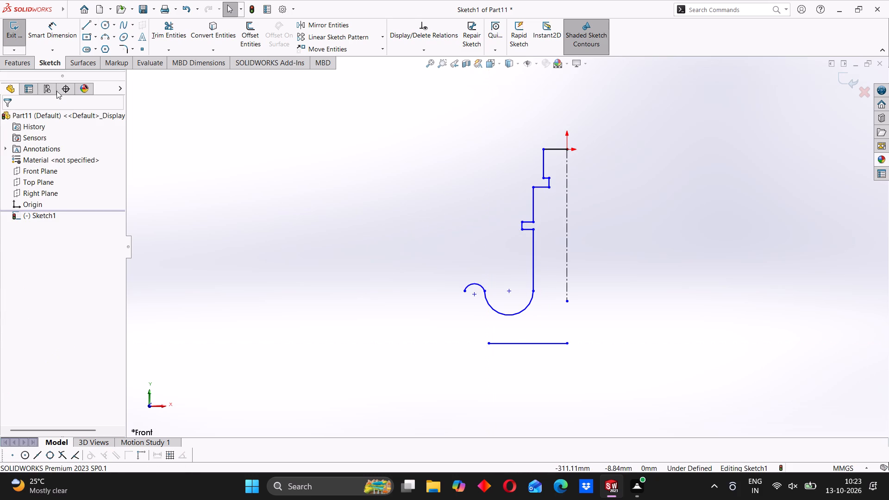
# Draw an outward-bulging 90° three-point arc of about 29 mm radius from the small arc's free end to the bottom line's outer end.
pyautogui.click(101, 37)
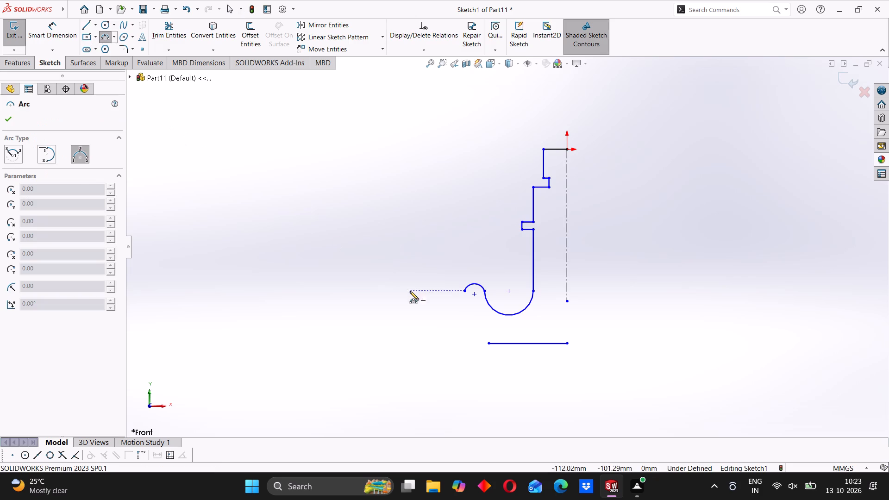
pyautogui.click(463, 291)
pyautogui.click(488, 342)
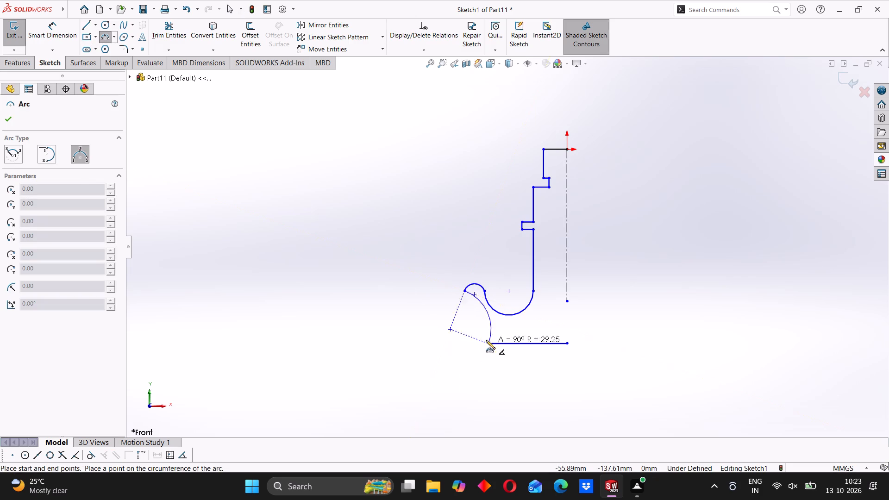
pyautogui.click(463, 315)
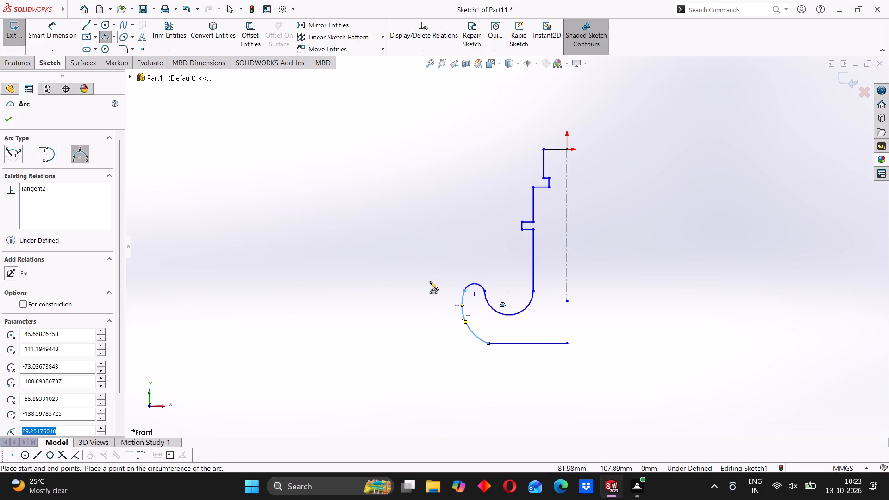
pyautogui.scroll(2, 547, 242)
pyautogui.scroll(-3, 536, 244)
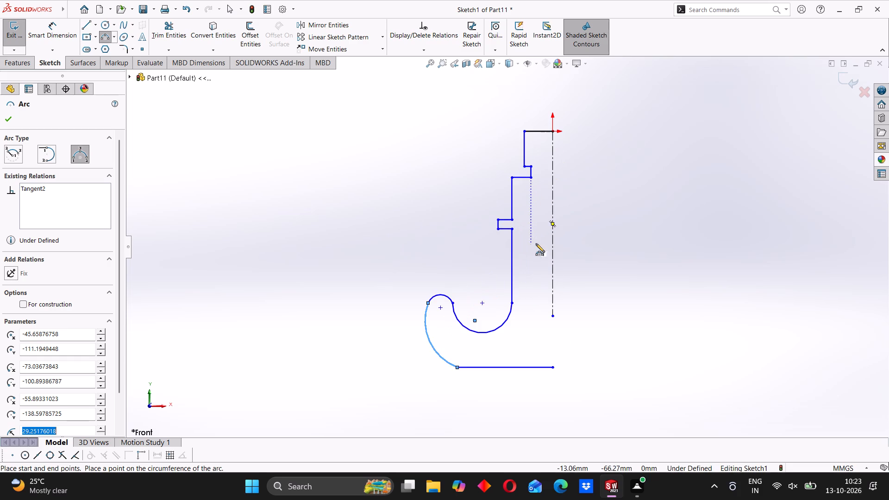
pyautogui.rightClick(287, 240)
pyautogui.click(297, 247)
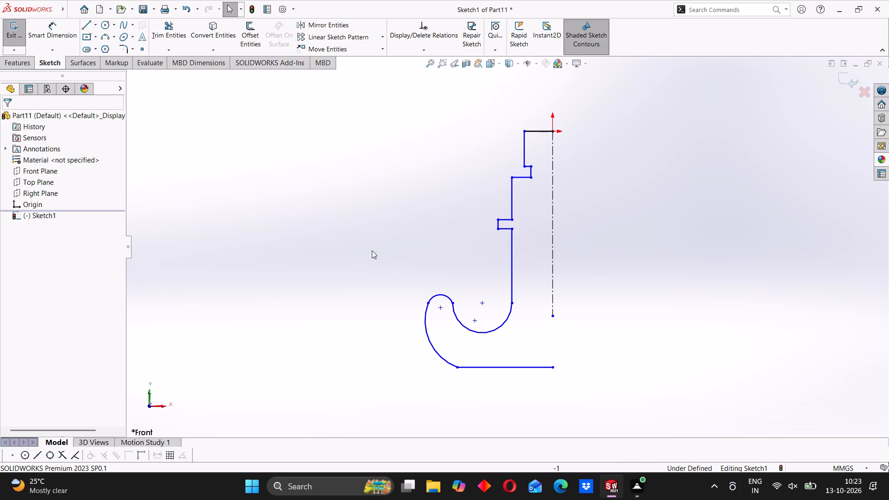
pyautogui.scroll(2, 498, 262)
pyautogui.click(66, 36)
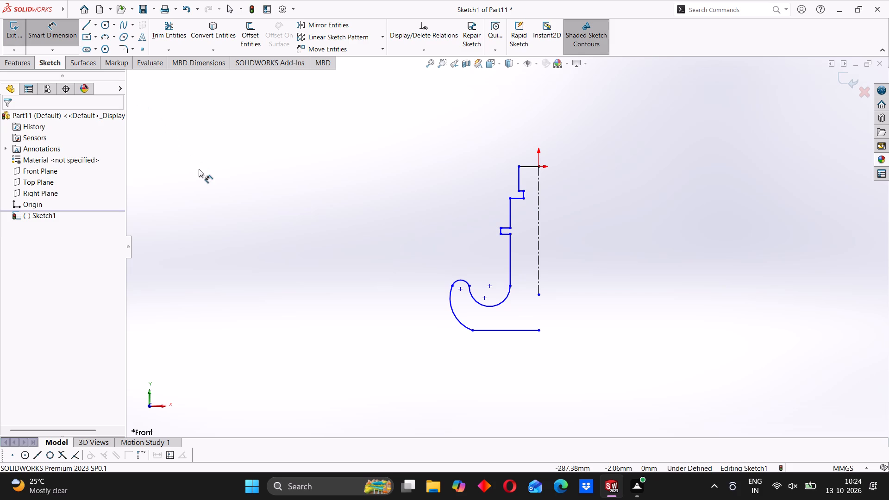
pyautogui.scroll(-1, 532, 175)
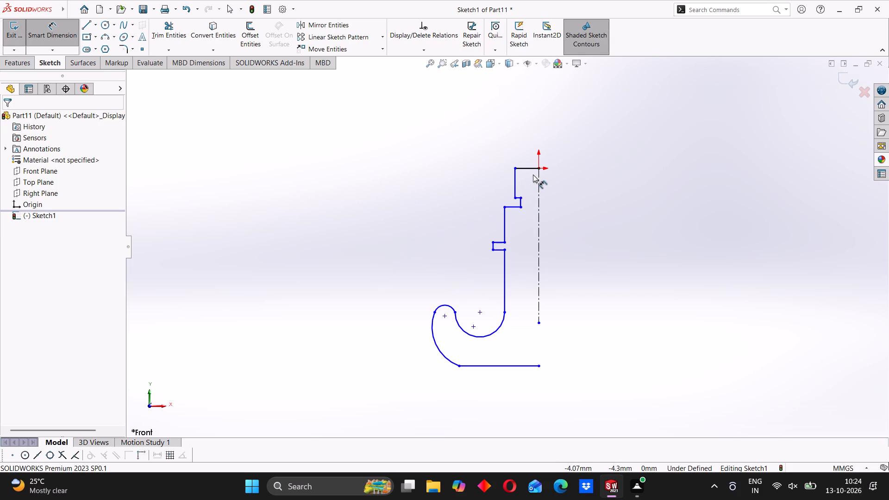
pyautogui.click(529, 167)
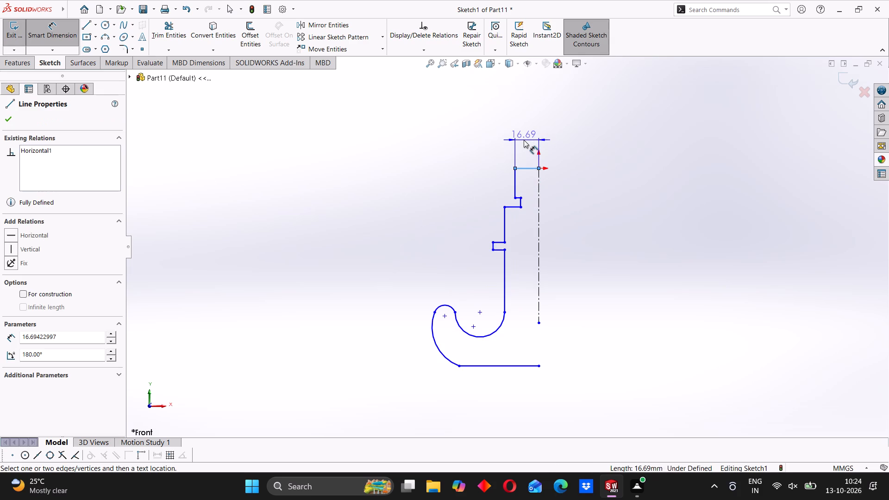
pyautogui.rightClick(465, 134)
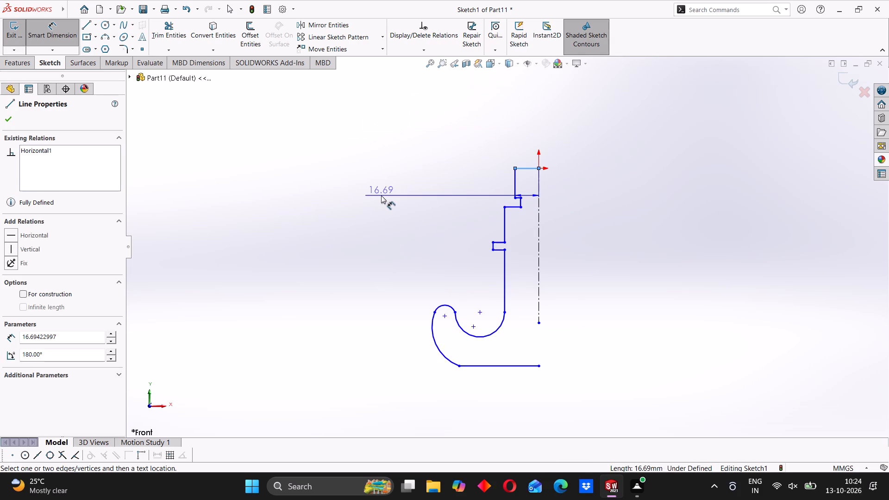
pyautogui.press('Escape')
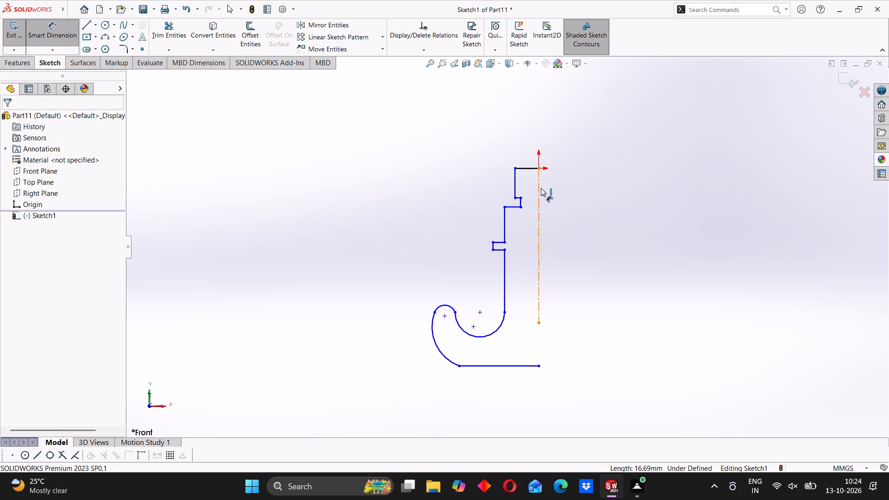
# Dimension the profile's top section as a doubled distance across the centerline and set it to 16 mm.
pyautogui.click(541, 188)
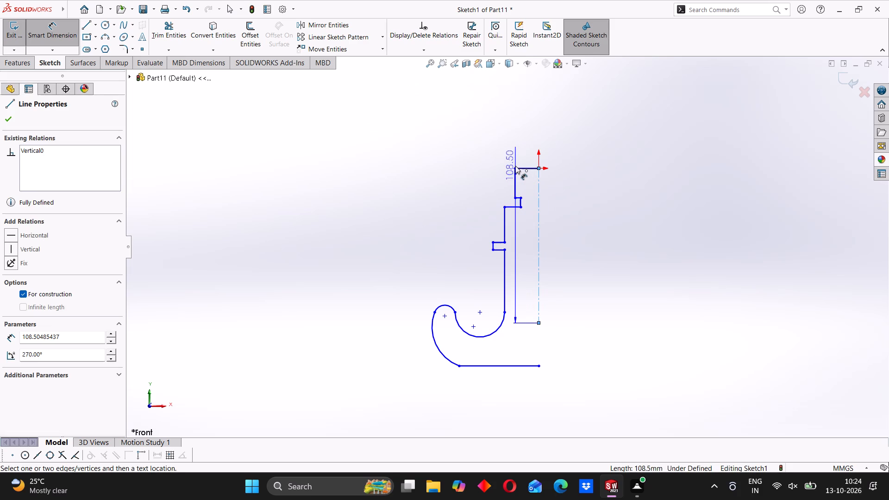
pyautogui.click(515, 166)
pyautogui.click(553, 127)
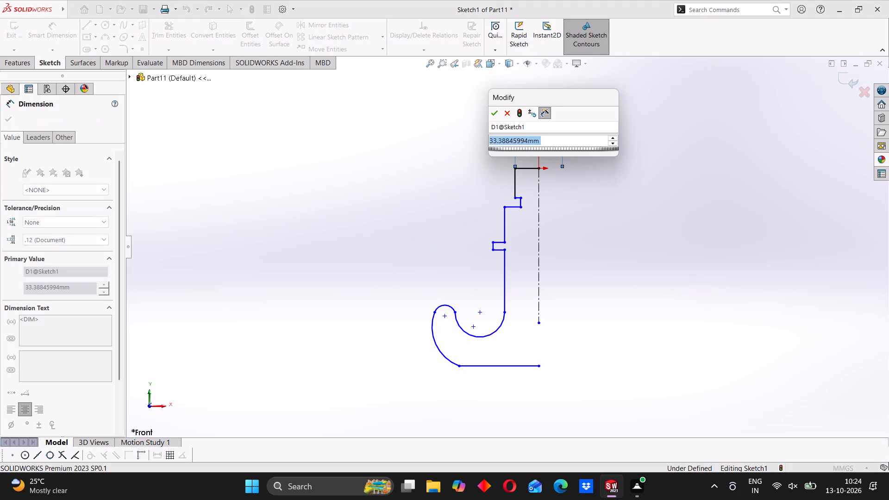
pyautogui.write('16')
pyautogui.press('Return')
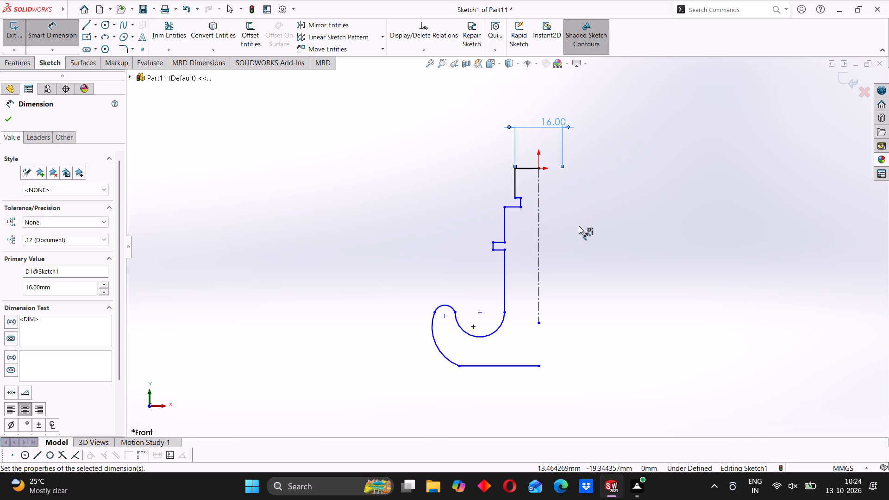
pyautogui.click(462, 212)
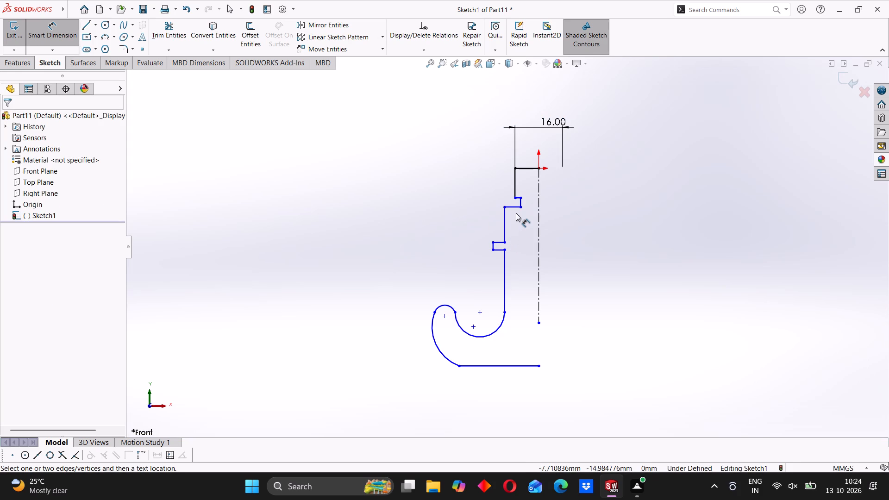
# Dimension the recessed neck below the top section as a diameter about the centerline and set it to 14 mm.
pyautogui.scroll(-2, 523, 209)
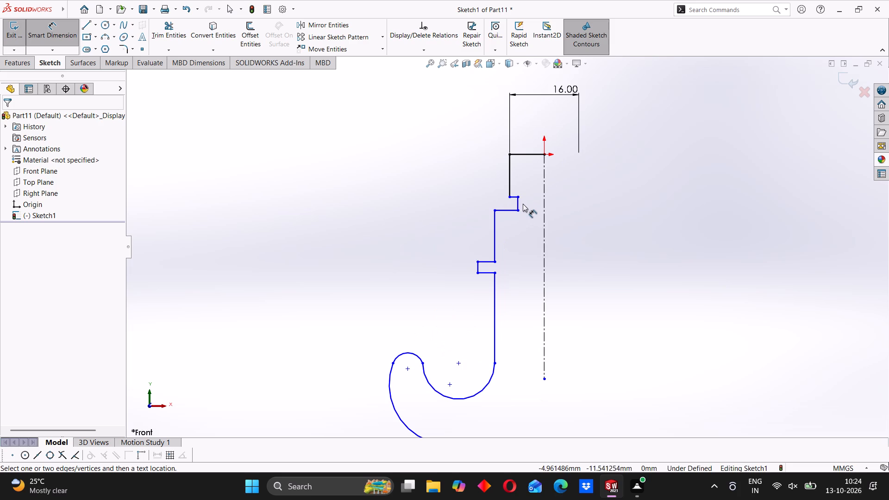
pyautogui.scroll(-1, 523, 201)
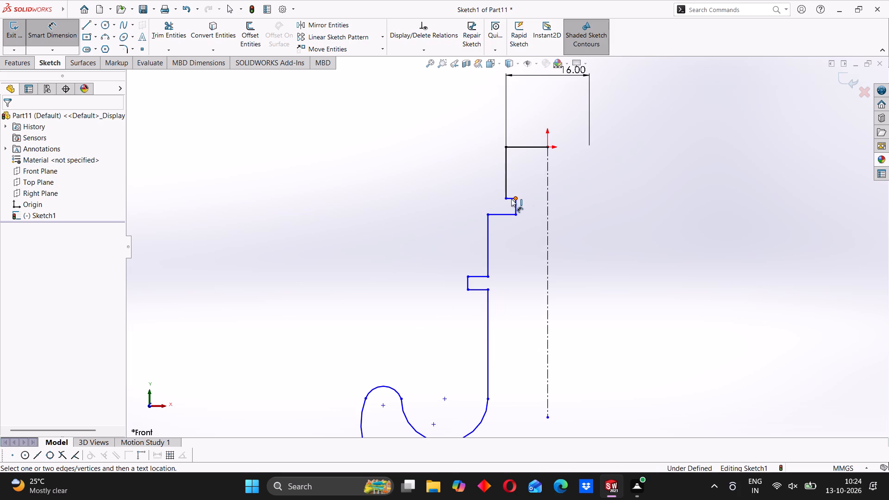
pyautogui.click(515, 197)
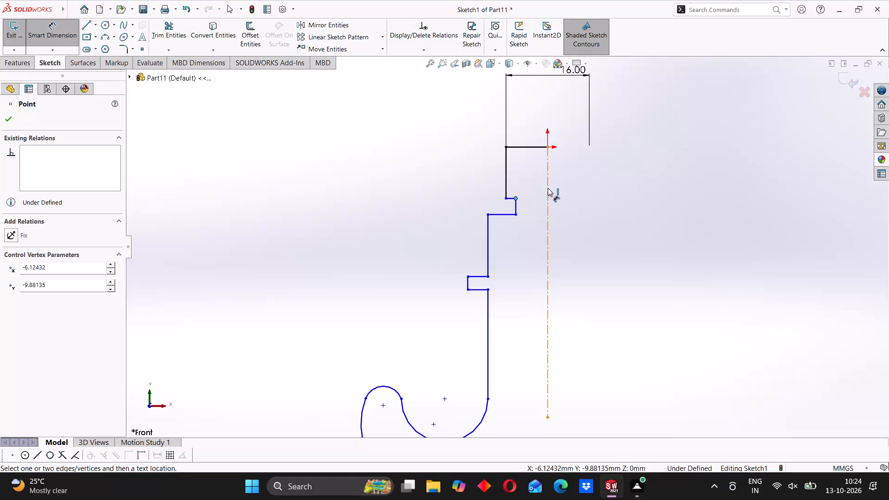
pyautogui.click(549, 188)
pyautogui.click(560, 187)
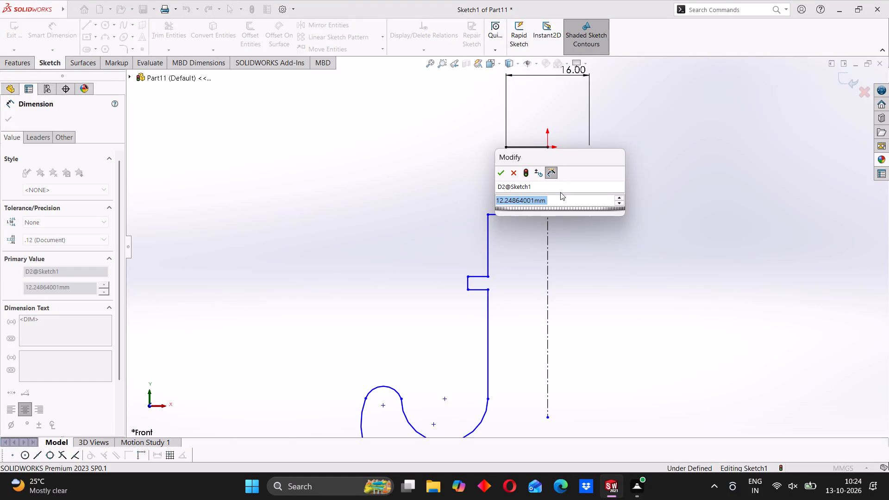
pyautogui.write('14')
pyautogui.press('Return')
pyautogui.click(483, 194)
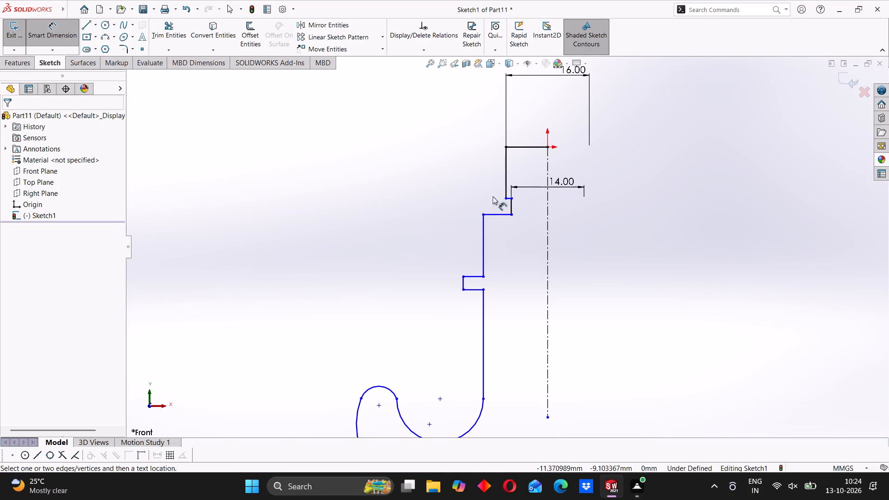
# Dimension the section between the neck and the collar as a diameter about the centerline and set it to 20 mm.
pyautogui.scroll(5, 518, 239)
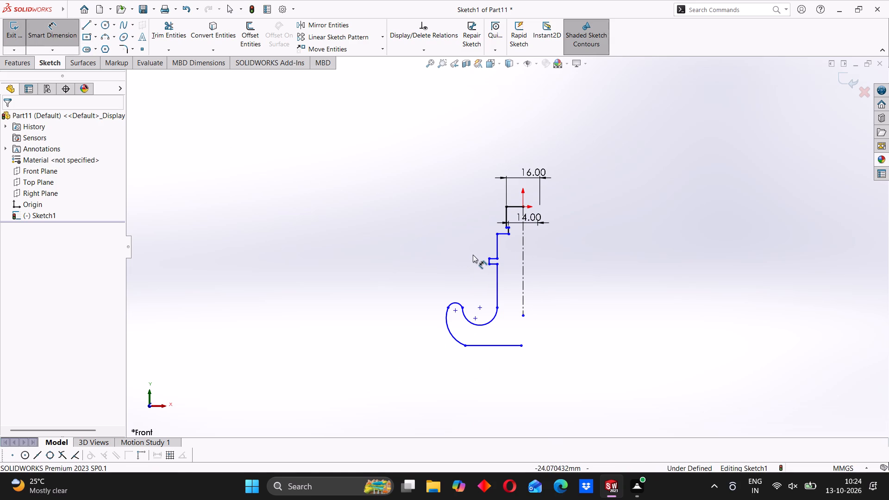
pyautogui.scroll(-3, 497, 256)
pyautogui.click(498, 224)
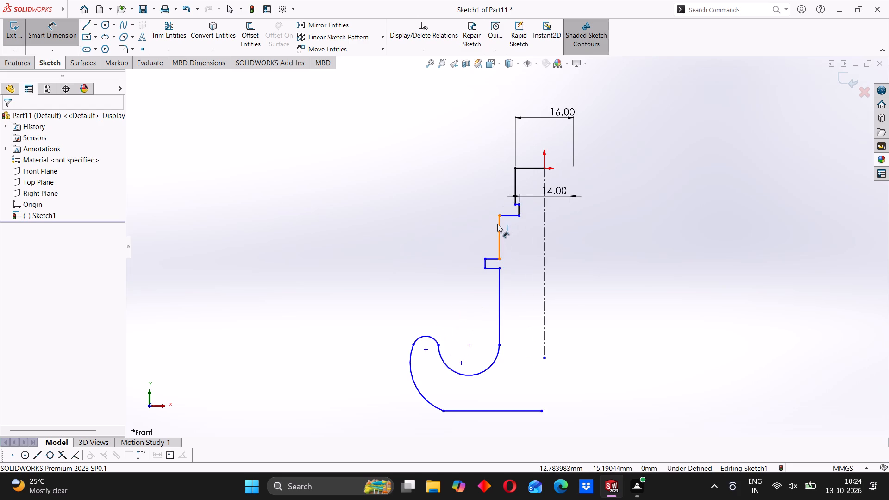
pyautogui.click(542, 228)
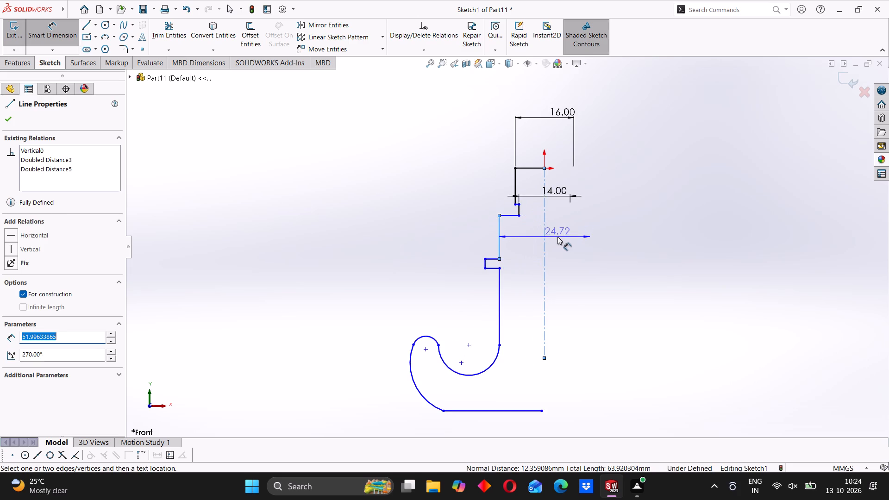
pyautogui.click(557, 237)
pyautogui.press('2')
pyautogui.press('0')
pyautogui.press('Return')
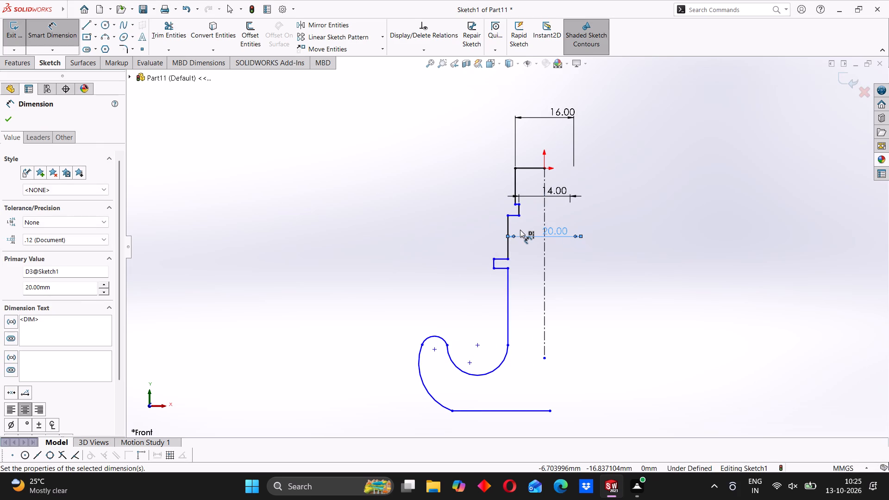
# Dimension the projecting collar's outer edge as a diameter about the centerline and set it to 30 mm.
pyautogui.scroll(-2, 505, 250)
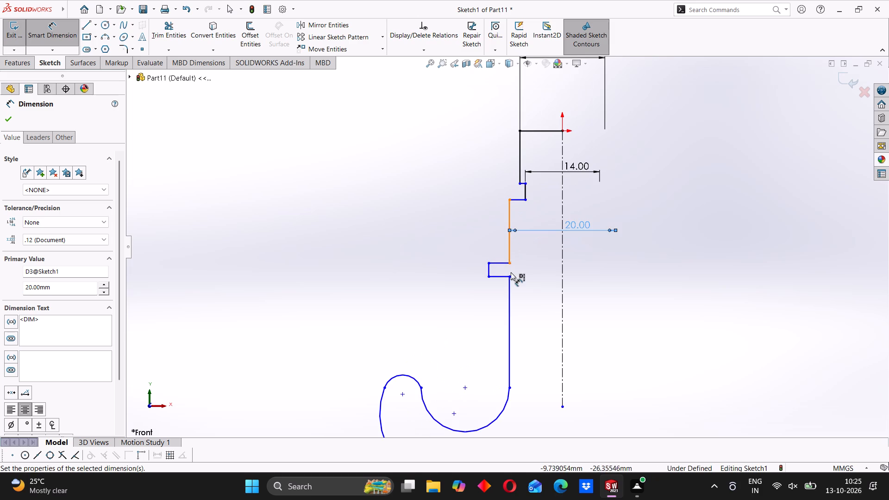
pyautogui.click(490, 268)
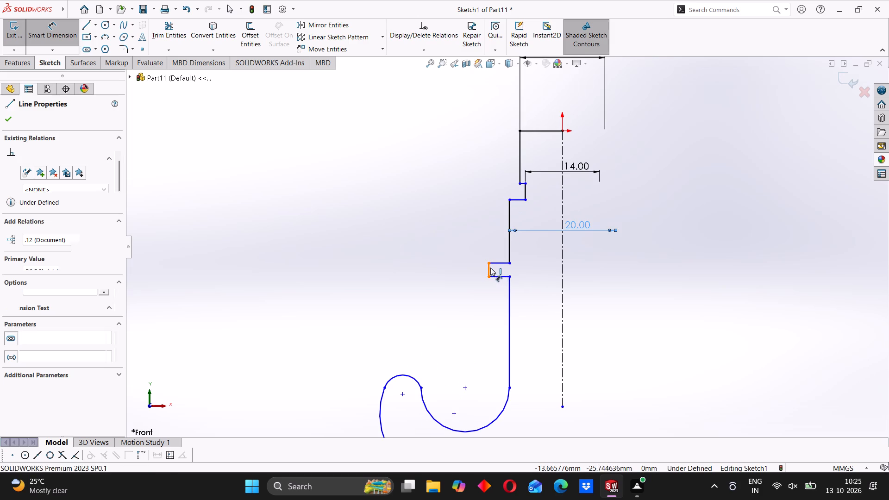
pyautogui.click(547, 269)
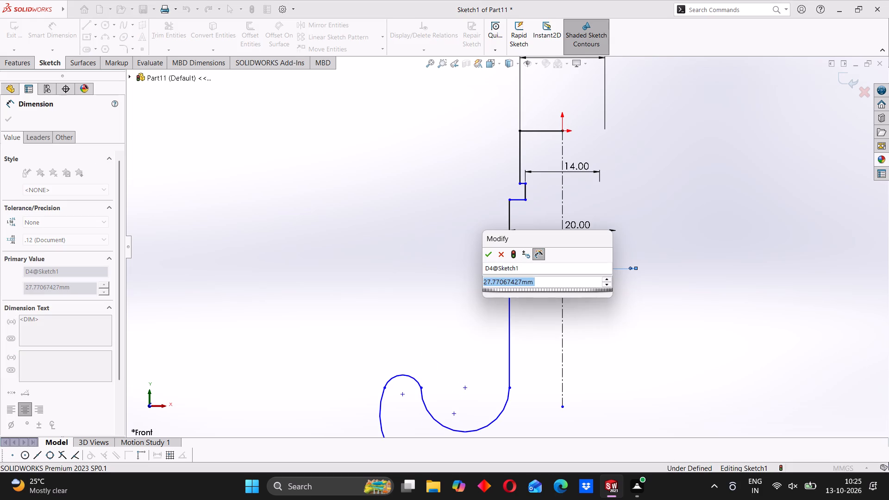
pyautogui.write('30')
pyautogui.press('Return')
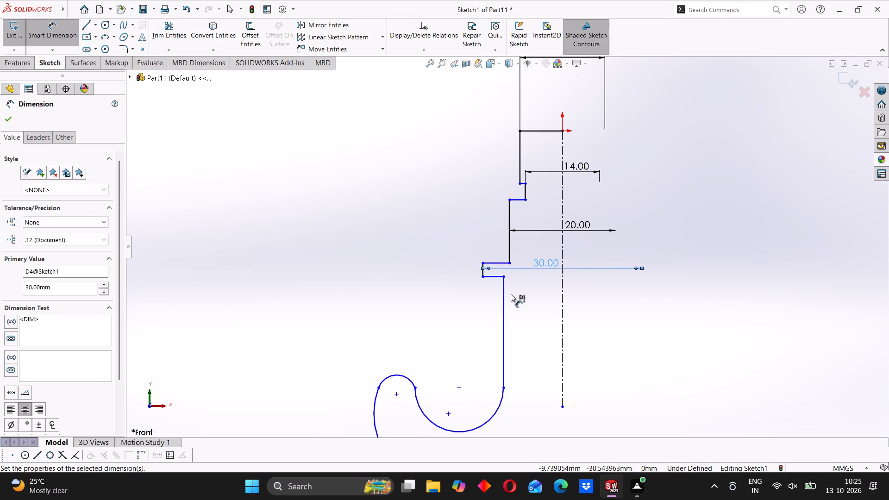
pyautogui.scroll(3, 538, 304)
pyautogui.click(486, 292)
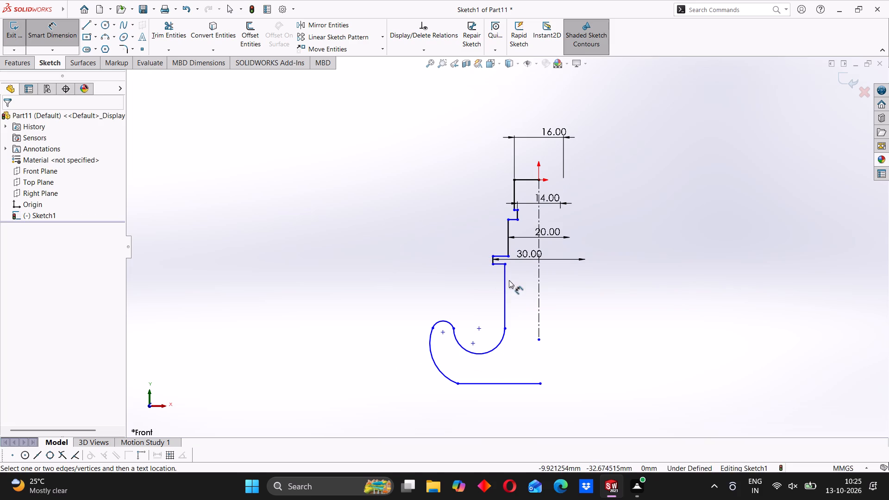
# Dimension the straight shank below the collar as a diameter about the centerline and set it to 22 mm.
pyautogui.click(504, 281)
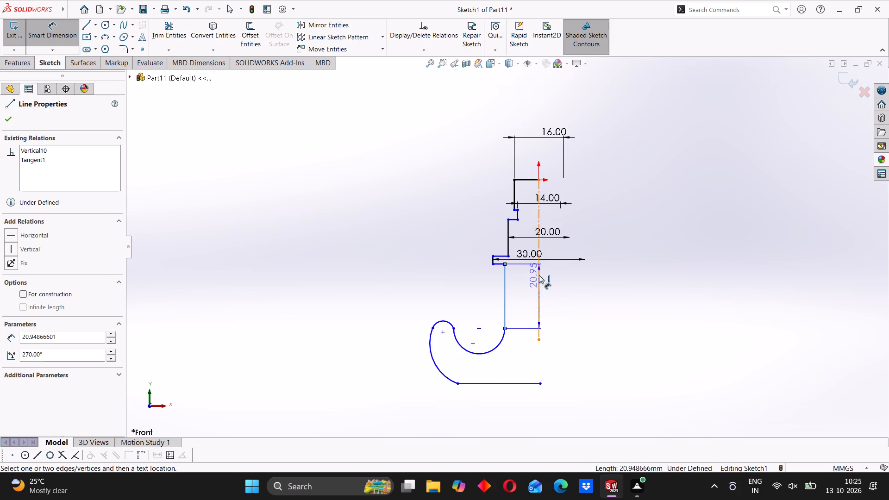
pyautogui.click(539, 275)
pyautogui.click(557, 286)
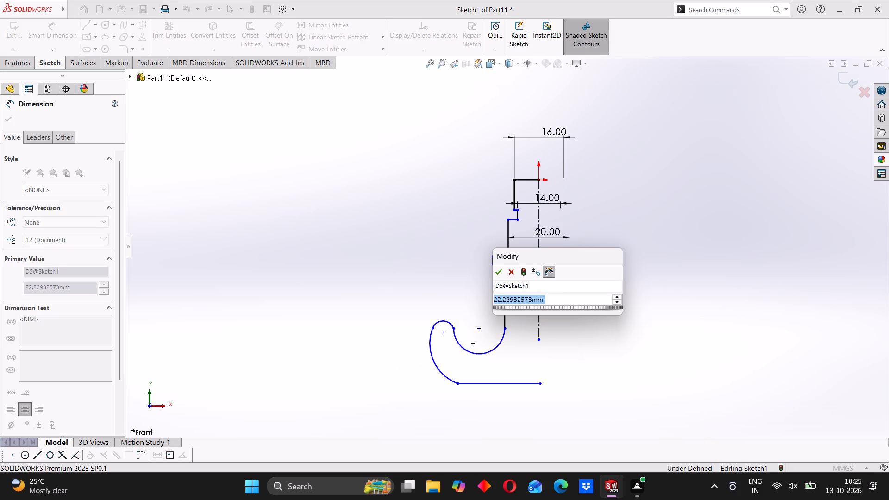
pyautogui.write('22')
pyautogui.press('Return')
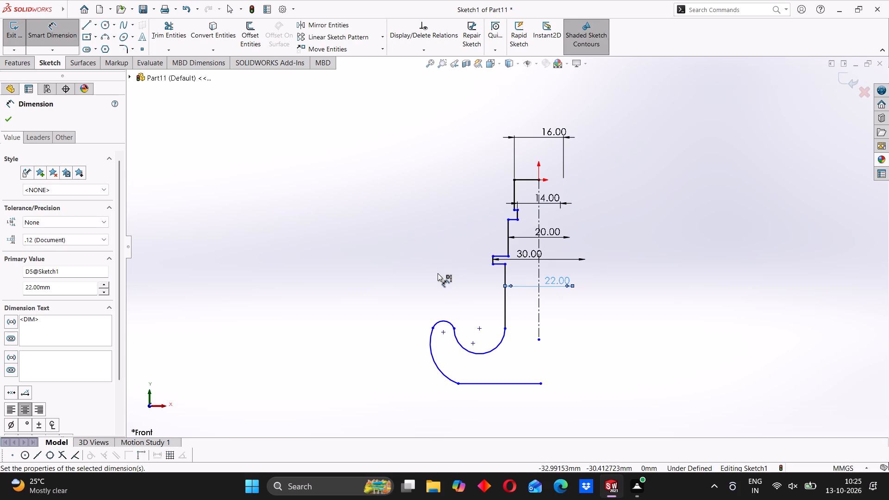
pyautogui.scroll(3, 479, 288)
pyautogui.click(475, 277)
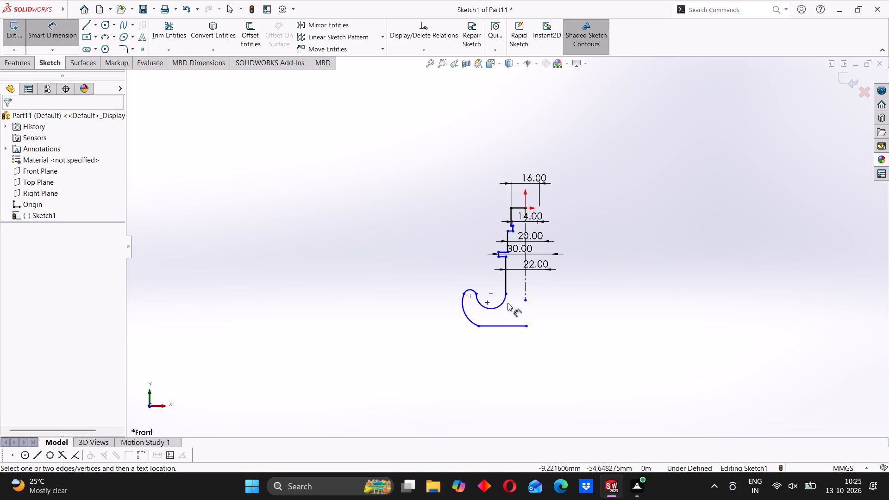
# Dimension the vertical distance between the bottom horizontal line and the concave arc's lowest point and set it to 25 mm.
pyautogui.scroll(-4, 506, 303)
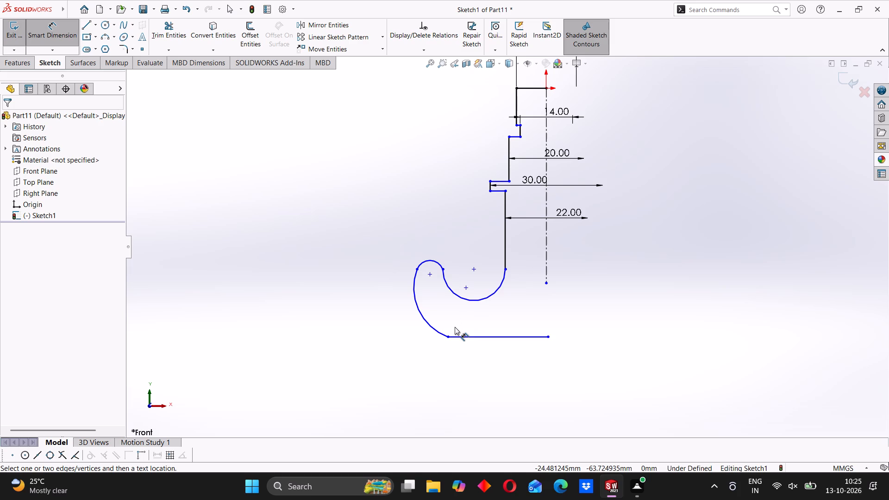
pyautogui.click(463, 337)
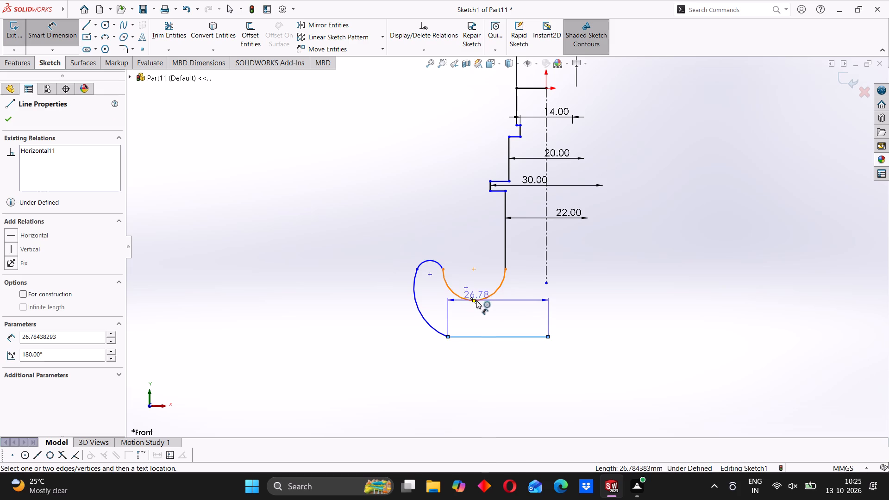
pyautogui.click(474, 300)
pyautogui.click(376, 309)
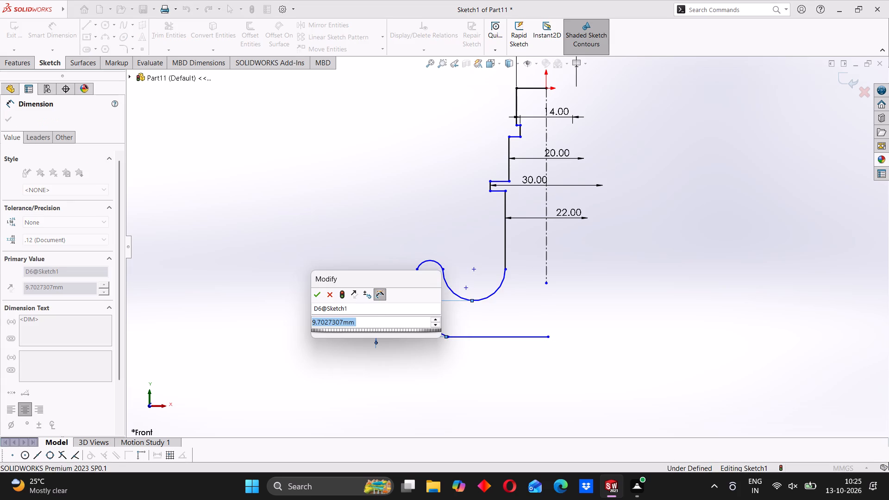
pyautogui.press('2')
pyautogui.press('5')
pyautogui.press('Return')
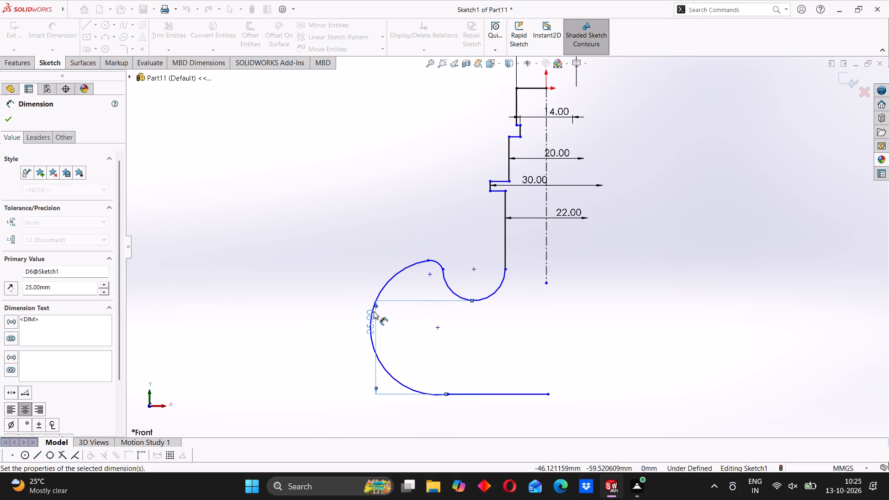
pyautogui.click(349, 301)
pyautogui.scroll(3, 464, 301)
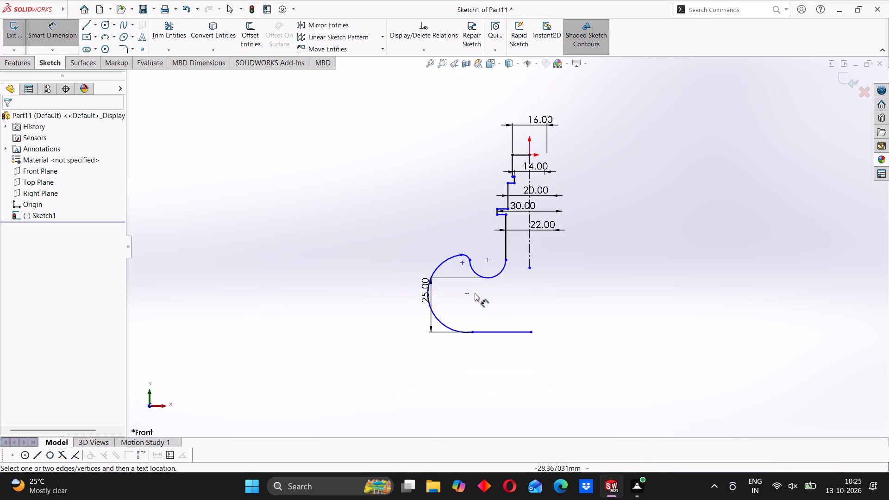
# Dimension the radius of the concave arc beneath the shank and set it to 12 mm.
pyautogui.scroll(-3, 475, 292)
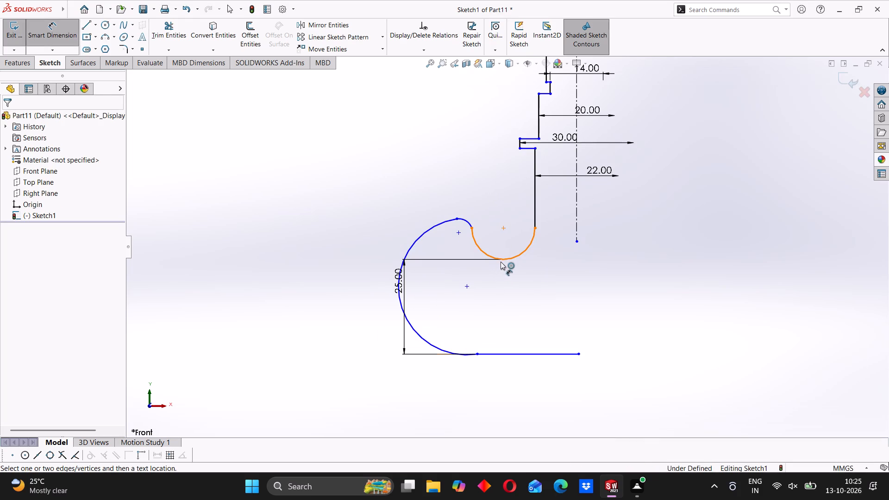
pyautogui.click(505, 260)
pyautogui.click(506, 281)
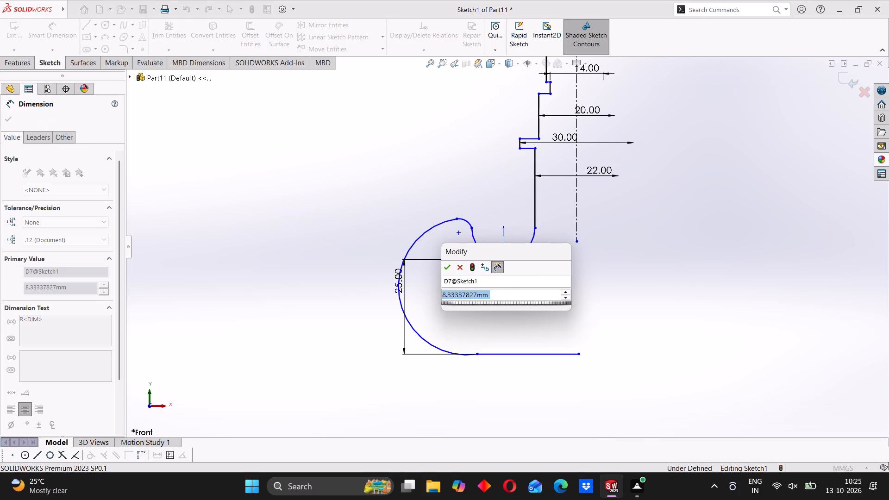
pyautogui.press('1')
pyautogui.press('2')
pyautogui.press('Return')
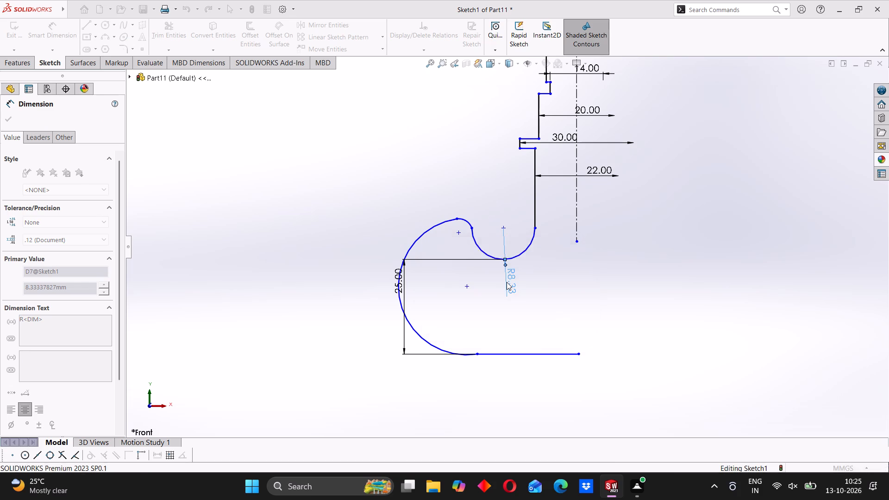
pyautogui.click(316, 210)
pyautogui.scroll(5, 466, 251)
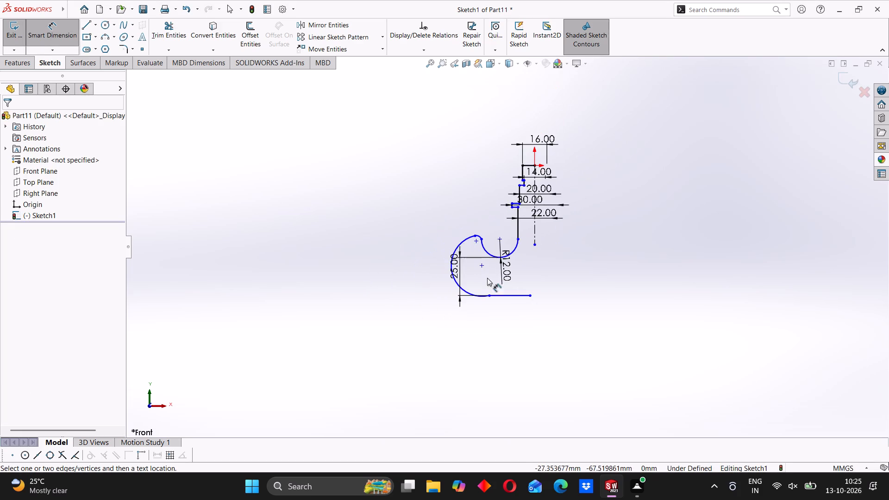
# Dimension the radius of the small arc at the hook's tip and set it to 5 mm.
pyautogui.scroll(-2, 488, 285)
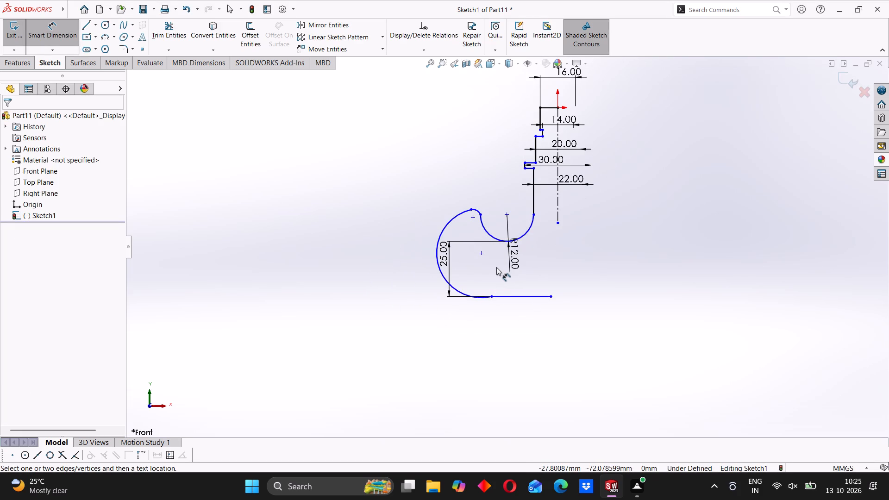
pyautogui.scroll(-3, 497, 267)
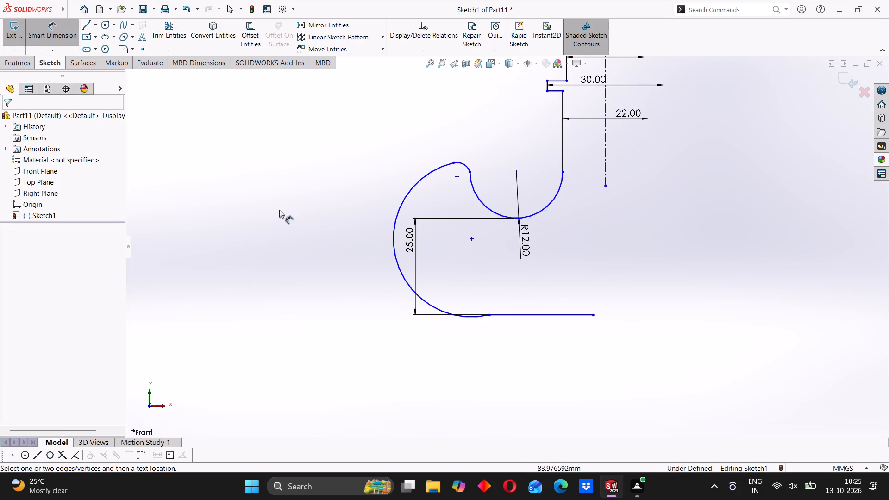
pyautogui.click(463, 164)
pyautogui.click(468, 141)
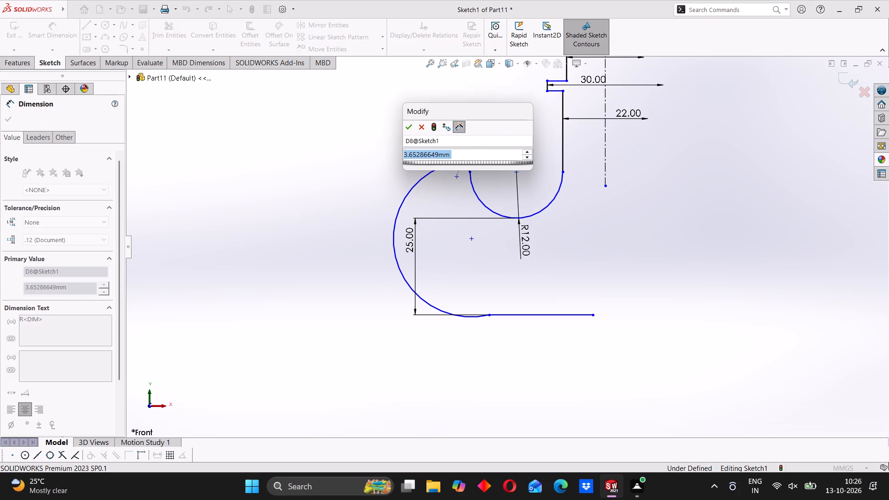
pyautogui.press('5')
pyautogui.press('Return')
pyautogui.click(372, 184)
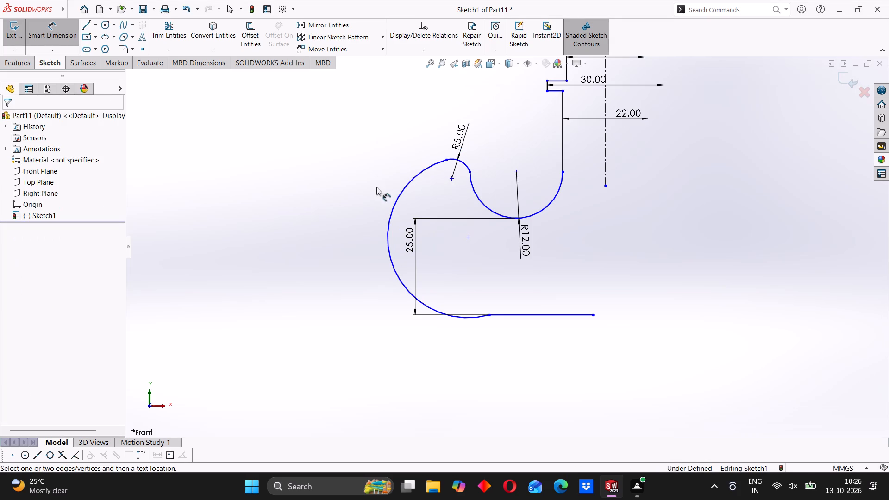
pyautogui.click(55, 35)
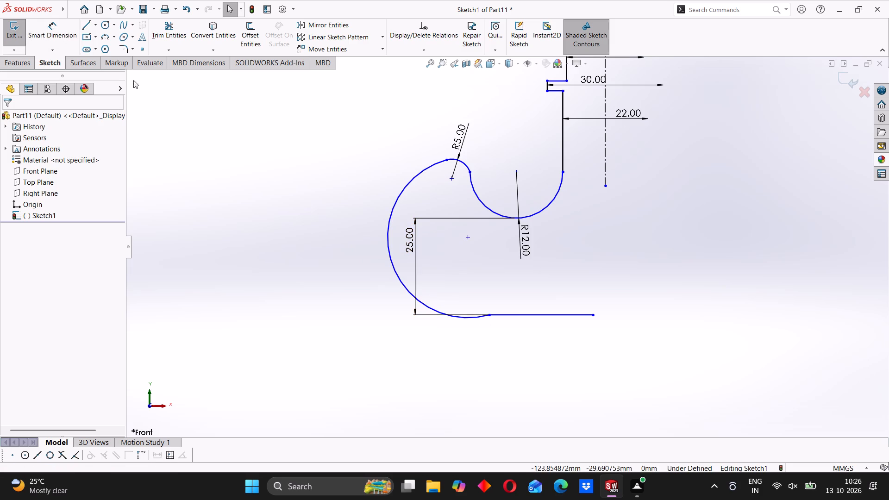
# Add a tangent relation between the large outer arc and the bottom horizontal line.
pyautogui.click(471, 320)
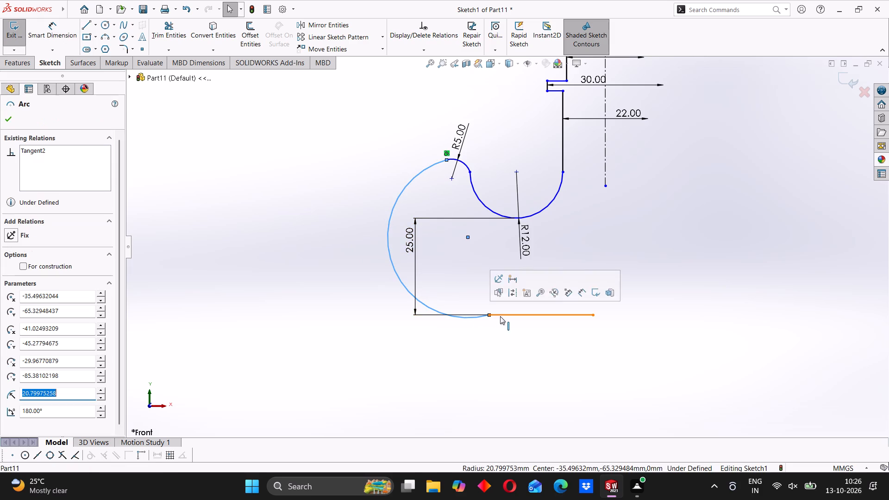
pyautogui.keyDown('ctrl'); pyautogui.click(506, 316); pyautogui.keyUp('ctrl')
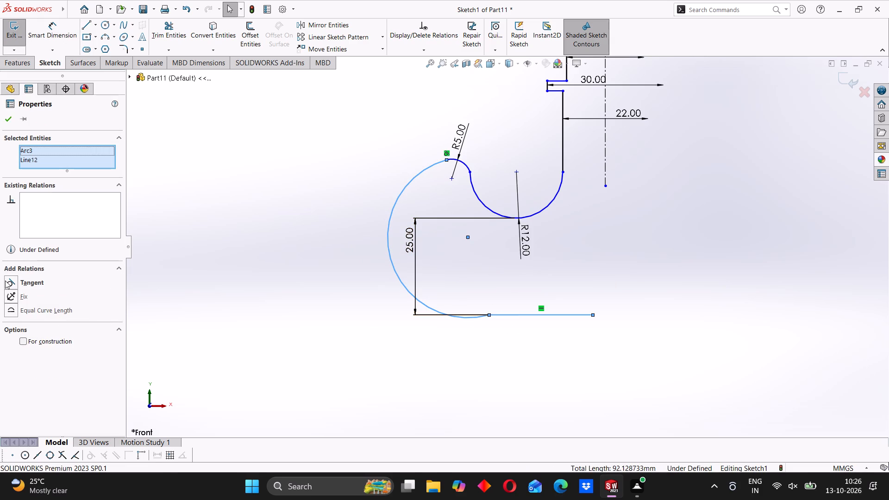
pyautogui.click(8, 281)
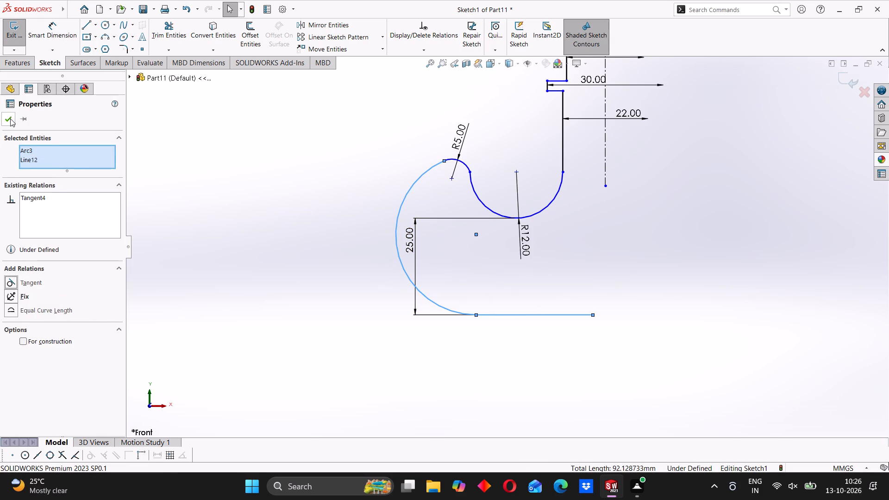
pyautogui.click(10, 119)
# Make the profile tangent at the joints of shank and concave arc, concave and small arcs, and small and large arcs.
pyautogui.scroll(1, 405, 245)
pyautogui.scroll(-2, 523, 193)
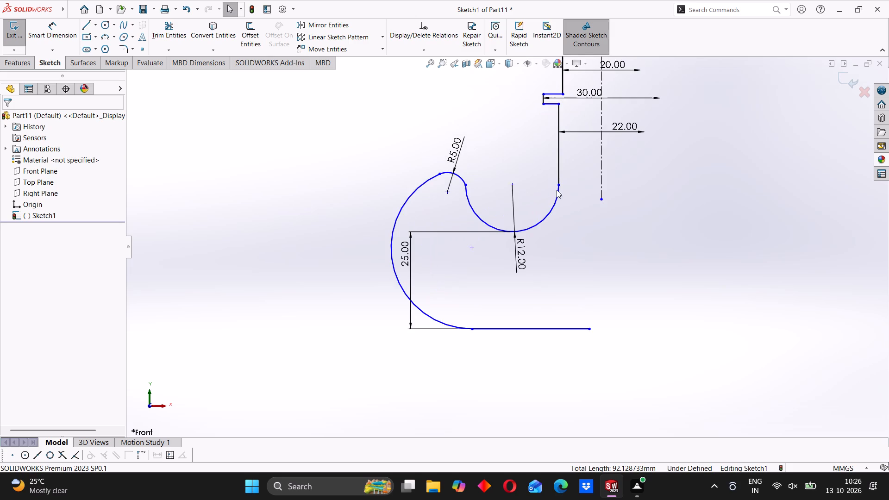
pyautogui.click(567, 187)
pyautogui.click(596, 148)
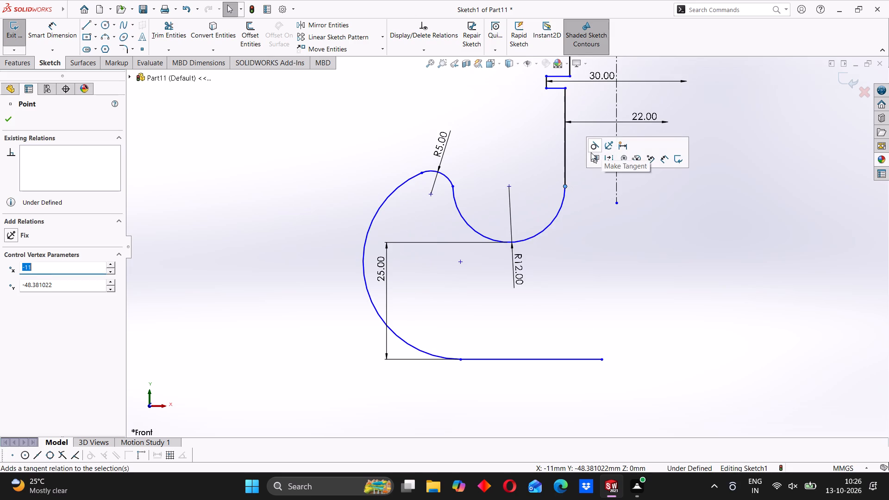
pyautogui.click(452, 185)
pyautogui.click(476, 144)
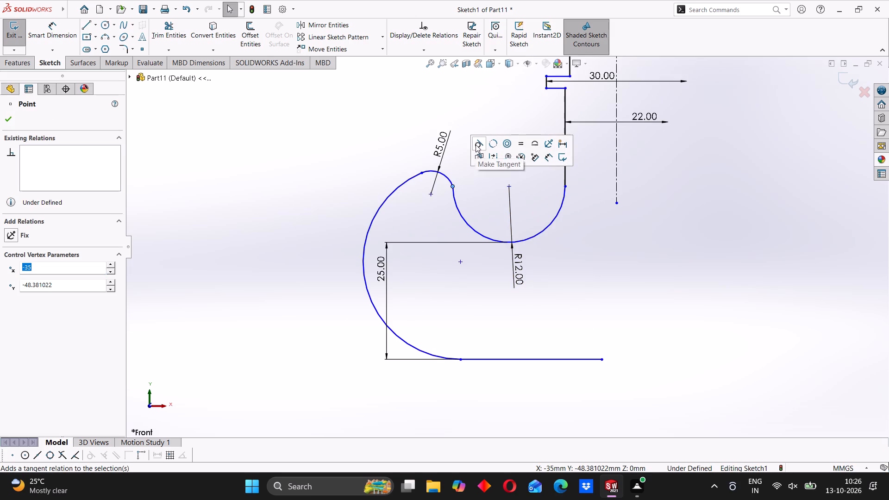
pyautogui.click(432, 164)
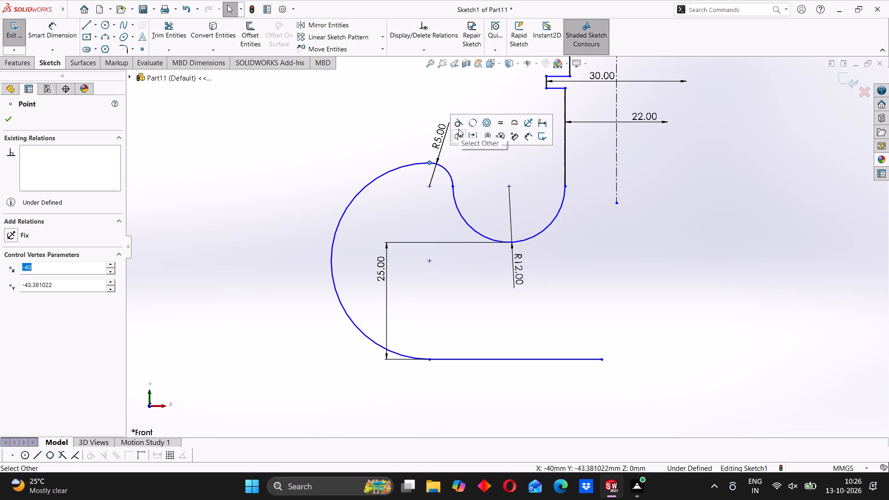
pyautogui.click(457, 127)
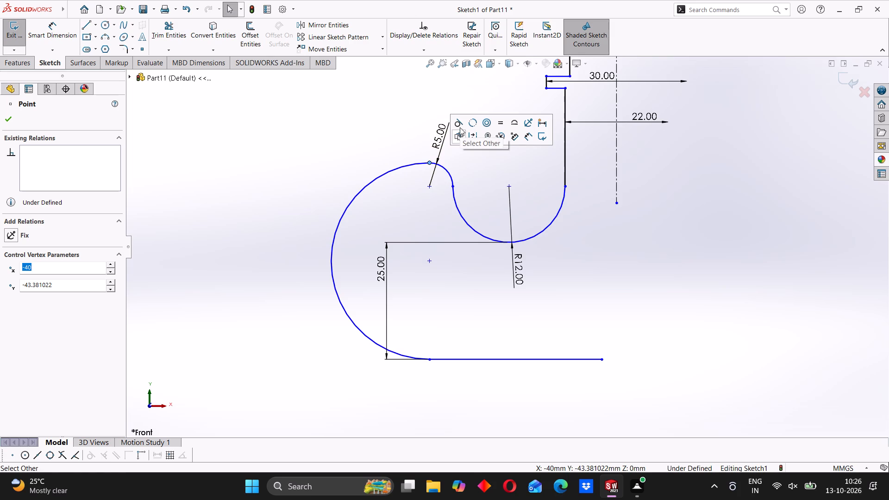
pyautogui.click(458, 125)
pyautogui.click(6, 115)
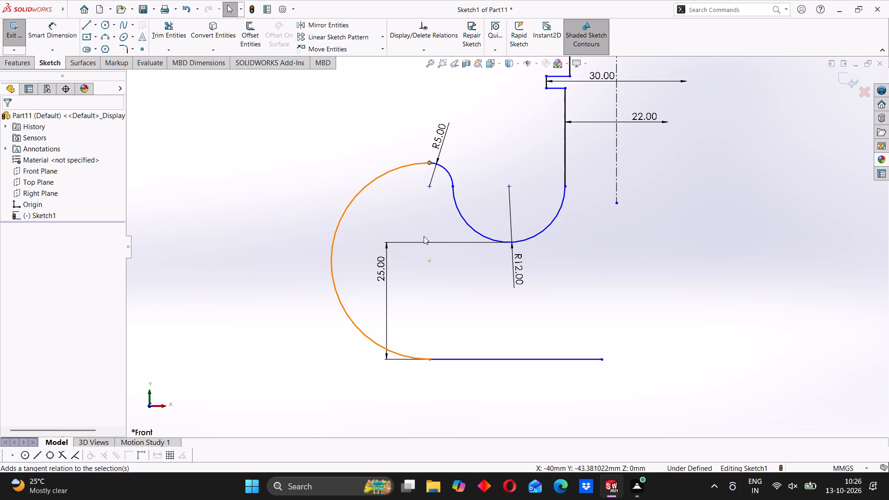
pyautogui.scroll(2, 436, 250)
pyautogui.click(357, 222)
pyautogui.scroll(2, 490, 261)
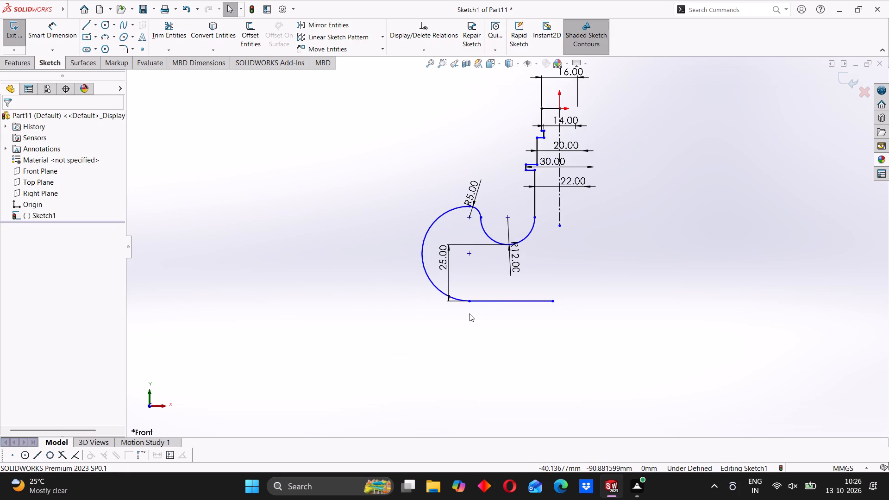
# Dimension the radius of the large outer arc and set it to 25 mm.
pyautogui.click(422, 256)
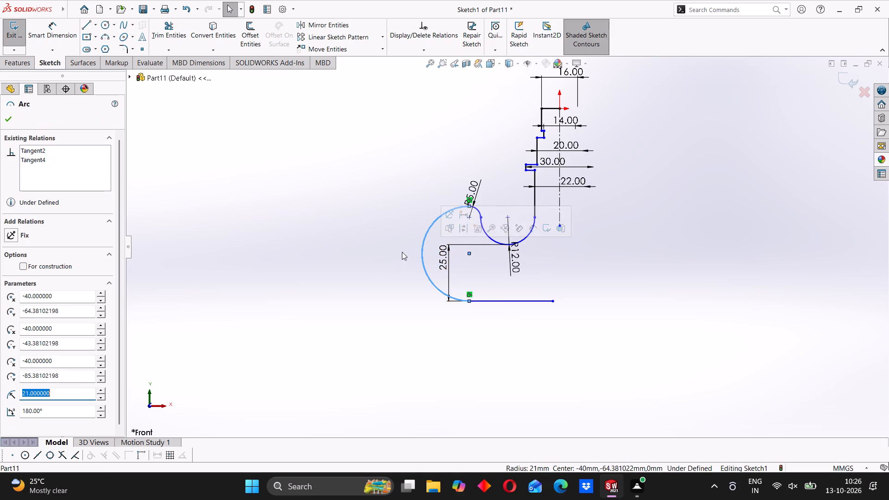
pyautogui.click(67, 36)
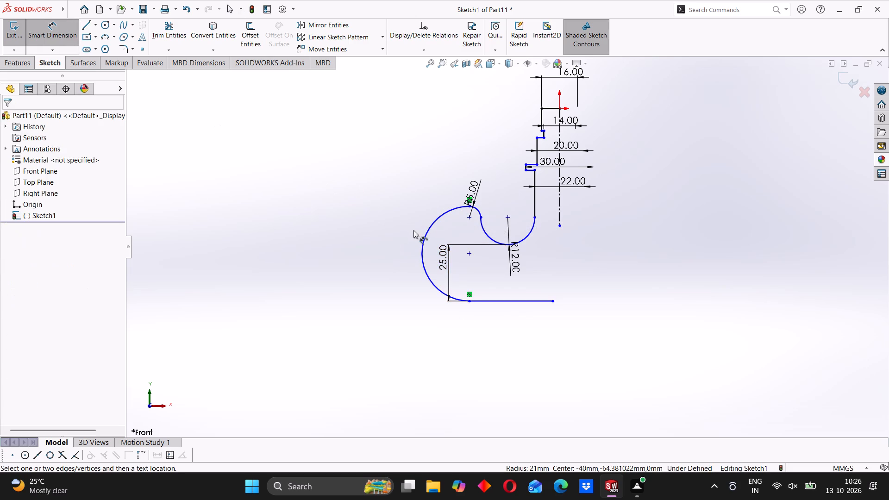
pyautogui.click(421, 237)
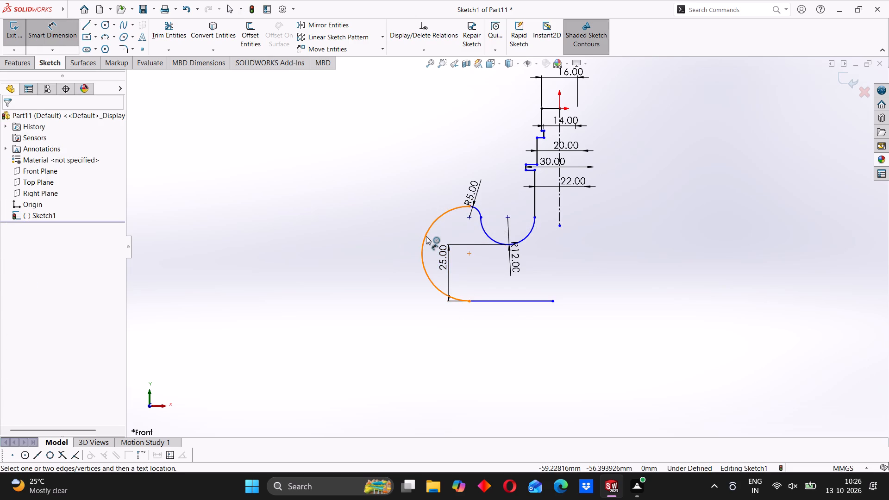
pyautogui.click(426, 236)
pyautogui.click(404, 235)
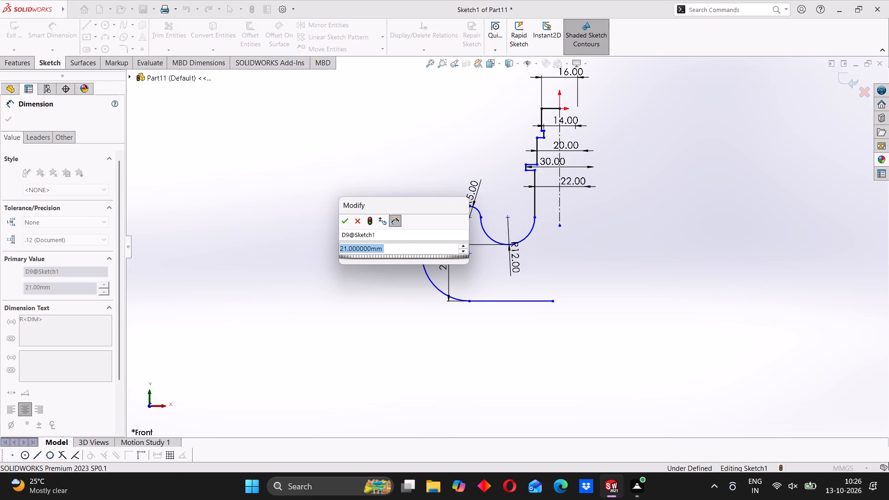
pyautogui.press('2')
pyautogui.press('5')
pyautogui.press('Return')
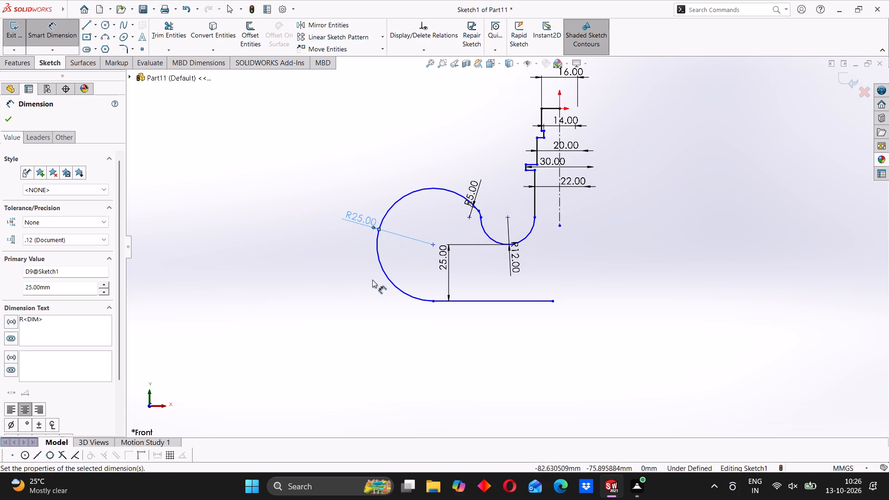
pyautogui.click(372, 280)
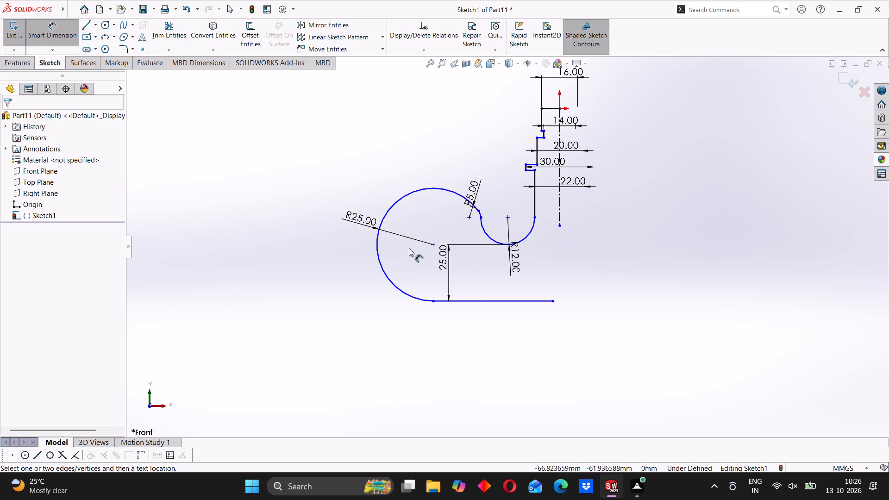
pyautogui.scroll(3, 409, 248)
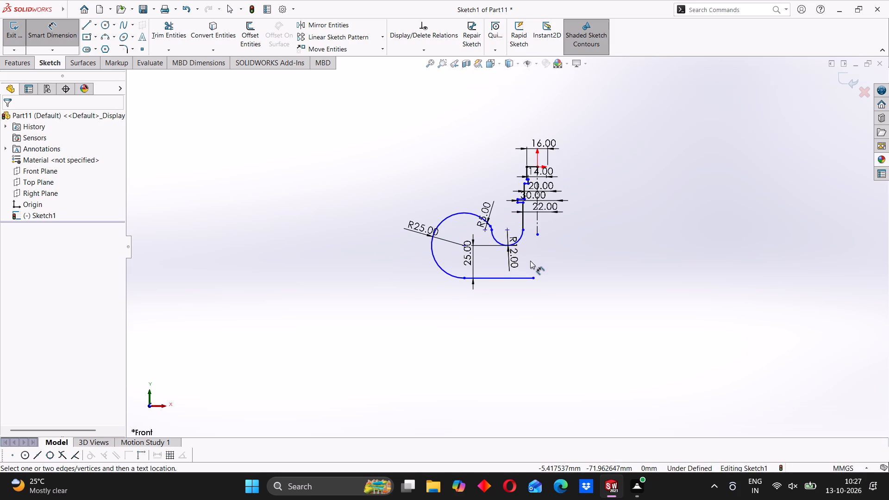
# Dimension the horizontal distance from the vertical centerline to the large outer arc and set it to 50 mm.
pyautogui.scroll(-2, 549, 232)
pyautogui.moveTo(528, 220); pyautogui.dragTo(532, 219)
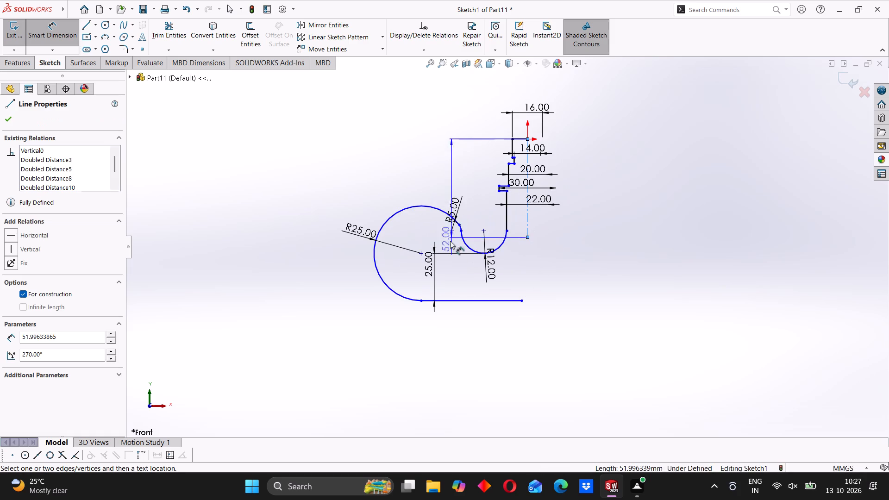
pyautogui.click(379, 231)
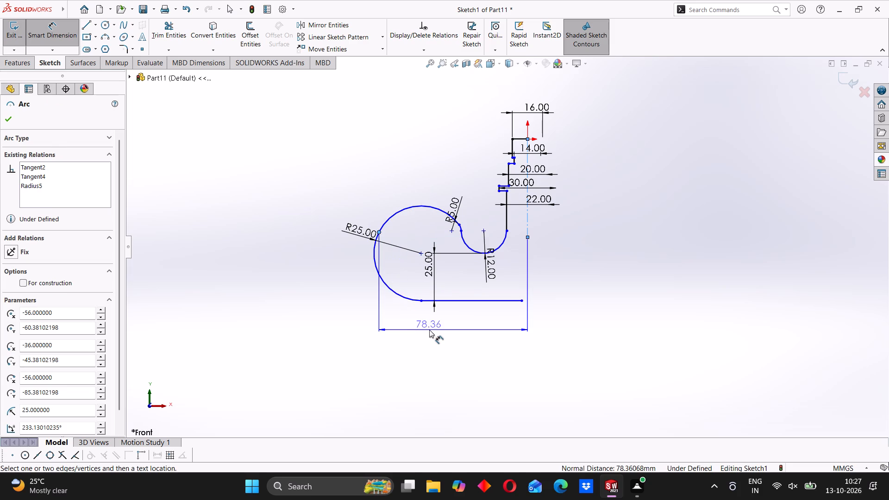
pyautogui.click(429, 330)
pyautogui.press('5')
pyautogui.press('0')
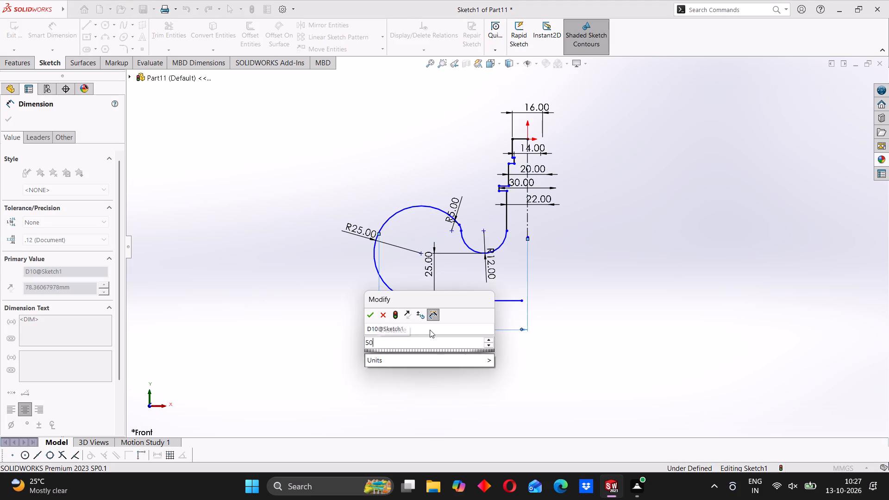
pyautogui.press('Return')
pyautogui.click(385, 296)
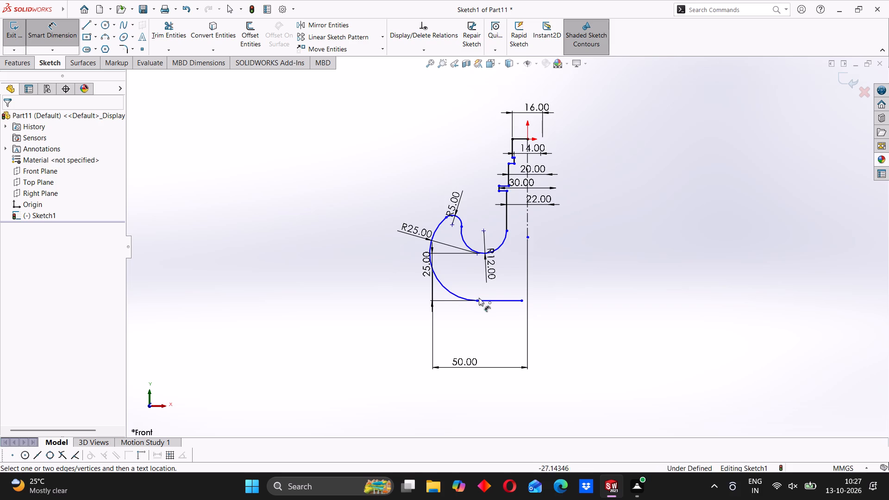
# Dimension the length of the vertical line of the 16 mm diameter top section and set it to 16 mm.
pyautogui.scroll(-5, 477, 274)
pyautogui.scroll(3, 490, 295)
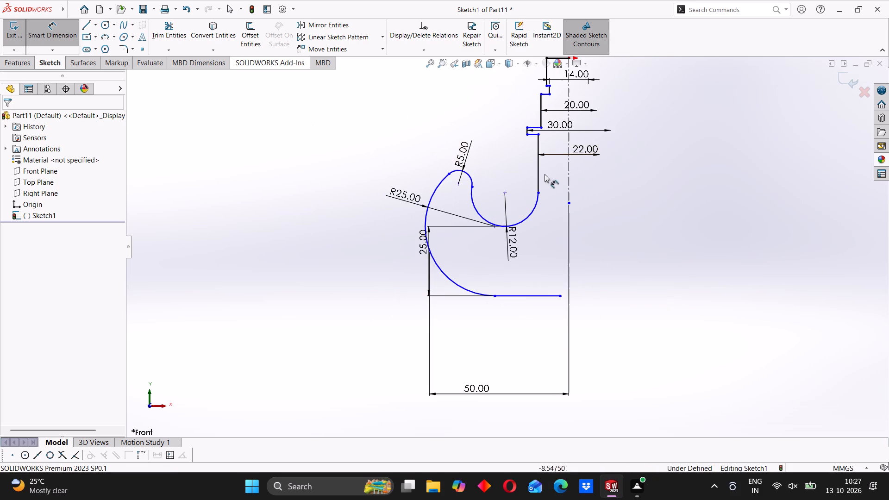
pyautogui.click(387, 140)
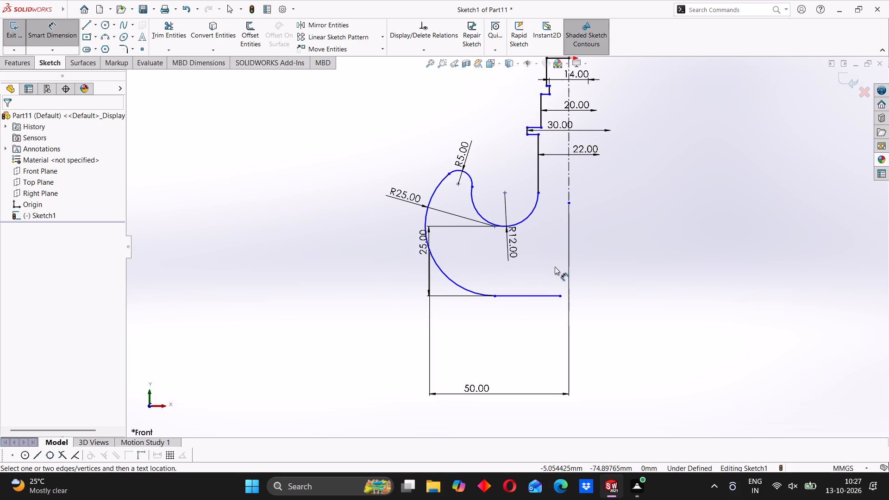
pyautogui.scroll(1, 584, 272)
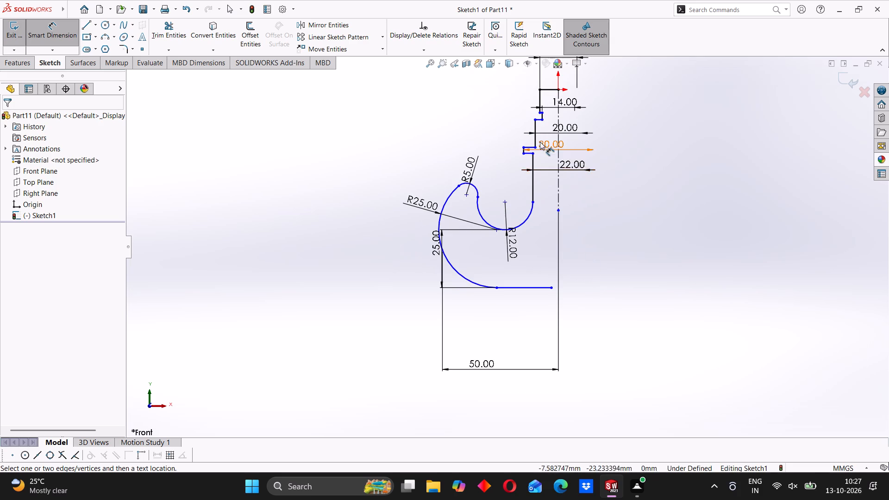
pyautogui.scroll(-3, 539, 138)
pyautogui.scroll(3, 541, 139)
pyautogui.scroll(-3, 532, 134)
pyautogui.click(511, 190)
pyautogui.click(489, 196)
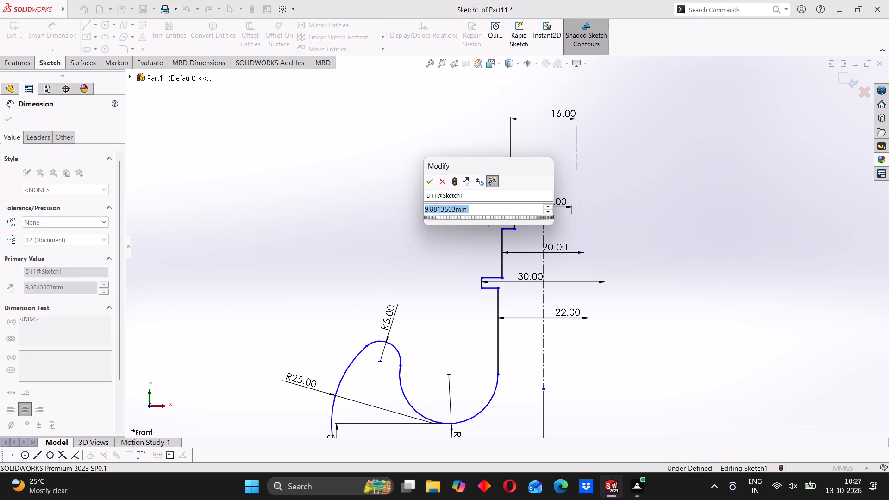
pyautogui.press('1')
pyautogui.press('6')
pyautogui.press('Return')
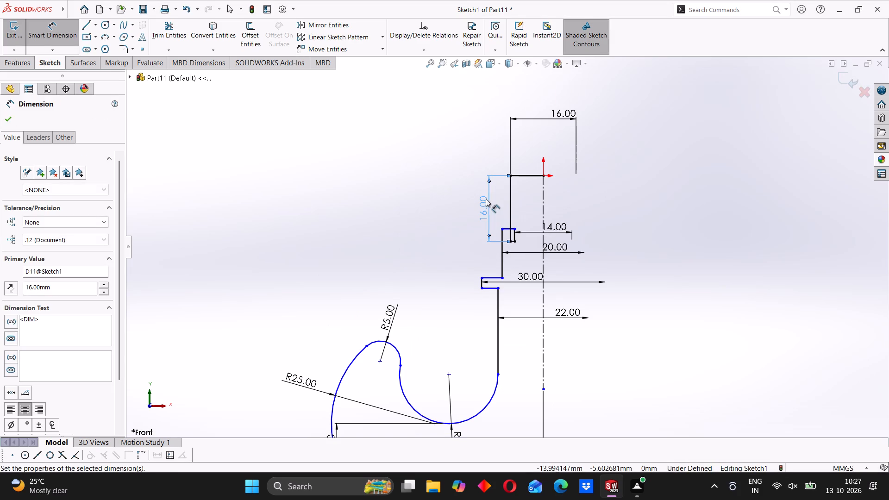
pyautogui.click(446, 244)
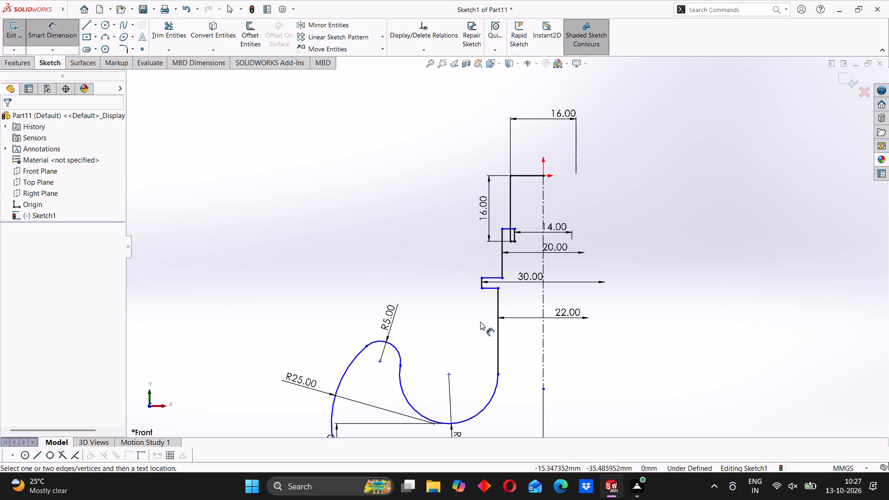
# Move the lower and upper edges of the 30 mm collar and the lower edge of the 14 mm neck down, so the steps no longer overlap.
pyautogui.click(58, 37)
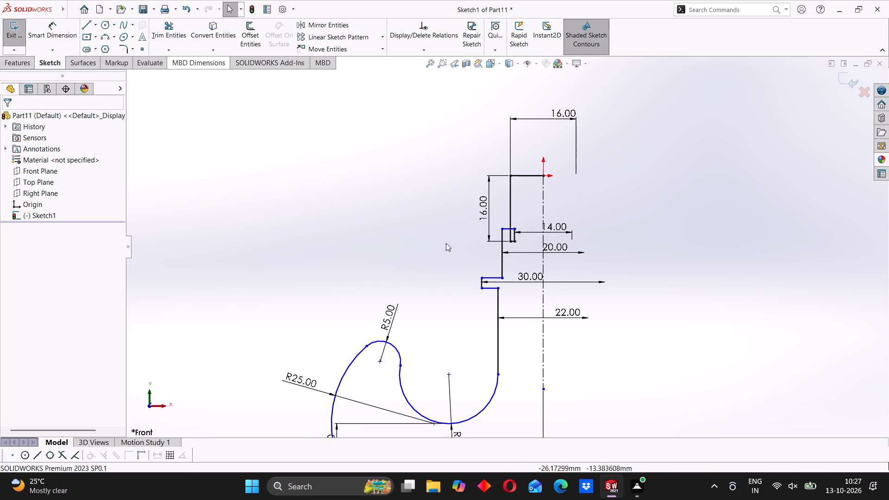
pyautogui.click(496, 278)
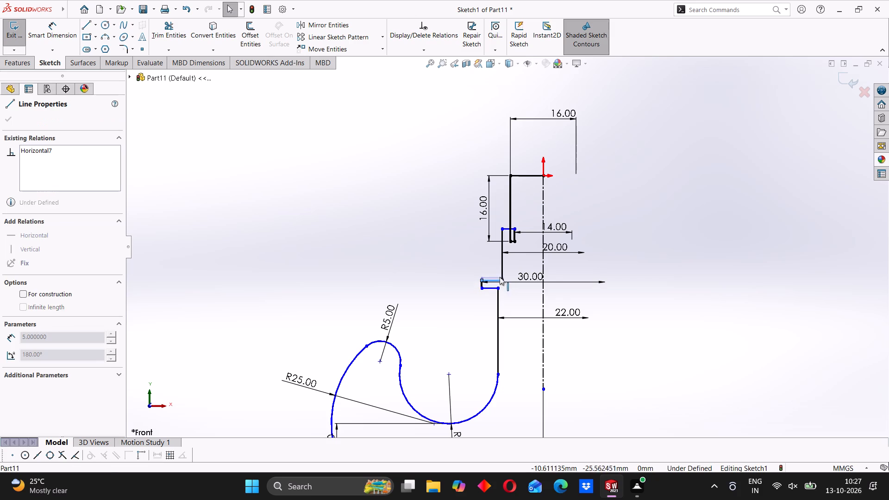
pyautogui.moveTo(493, 289); pyautogui.dragTo(493, 320)
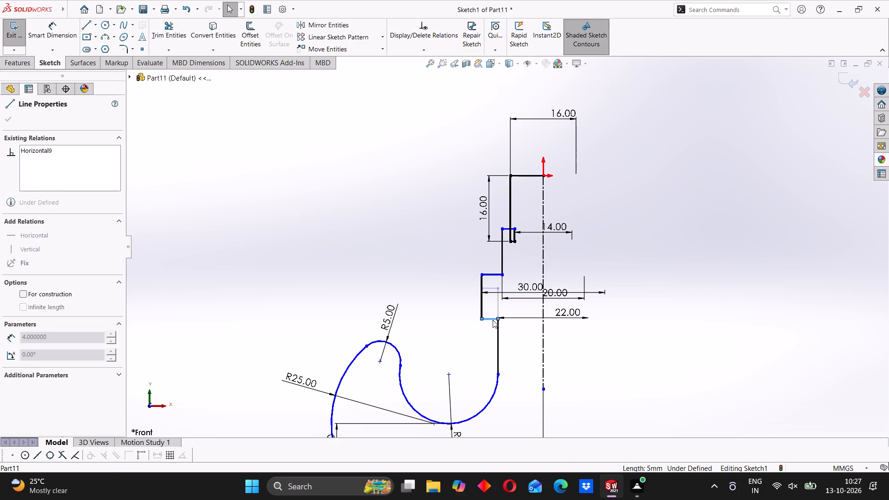
pyautogui.moveTo(493, 320); pyautogui.dragTo(493, 326)
pyautogui.moveTo(489, 275); pyautogui.dragTo(493, 300)
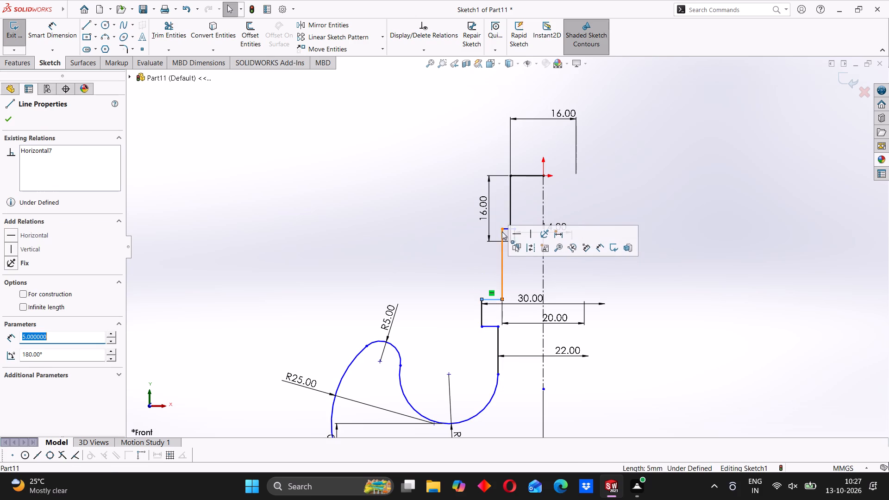
pyautogui.moveTo(506, 229); pyautogui.dragTo(508, 262)
pyautogui.click(431, 256)
pyautogui.scroll(2, 534, 307)
pyautogui.scroll(1, 500, 322)
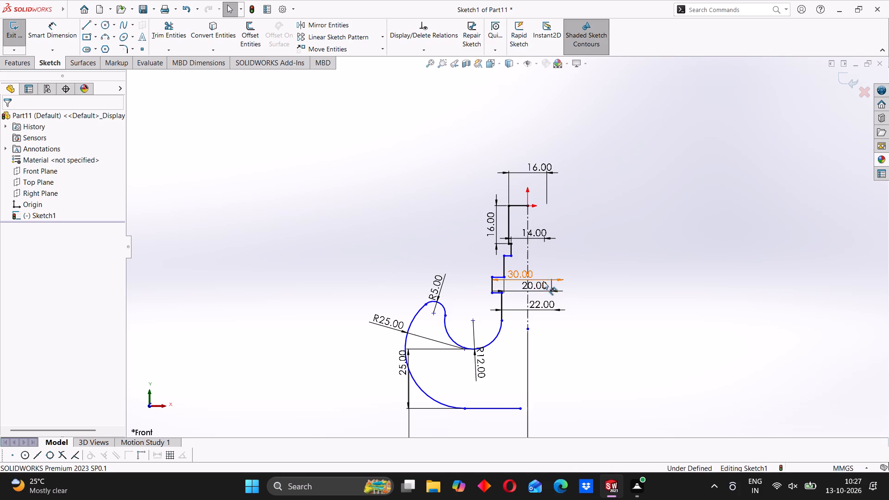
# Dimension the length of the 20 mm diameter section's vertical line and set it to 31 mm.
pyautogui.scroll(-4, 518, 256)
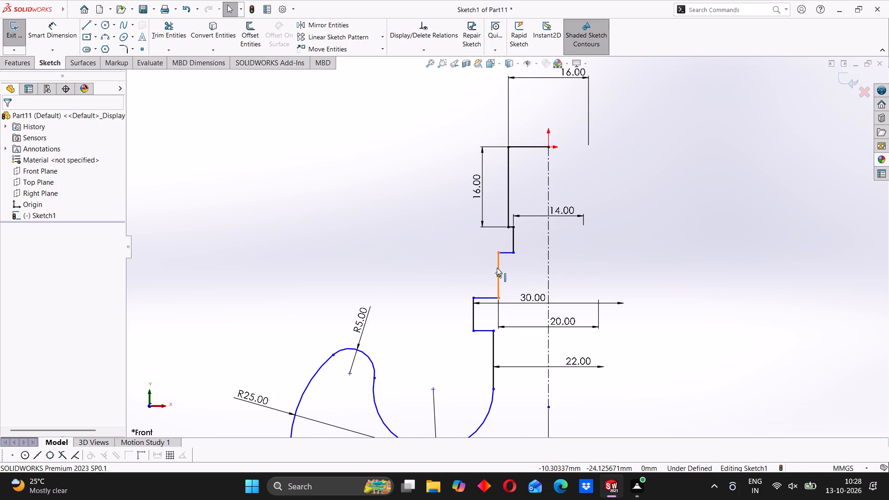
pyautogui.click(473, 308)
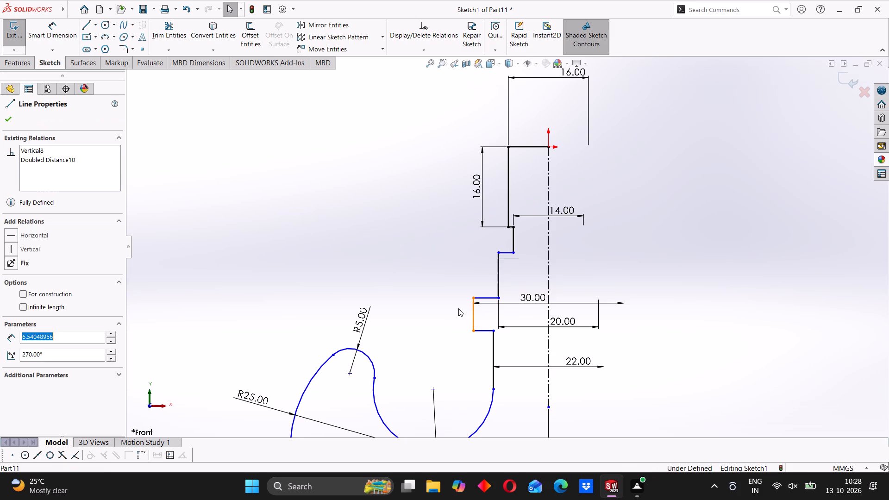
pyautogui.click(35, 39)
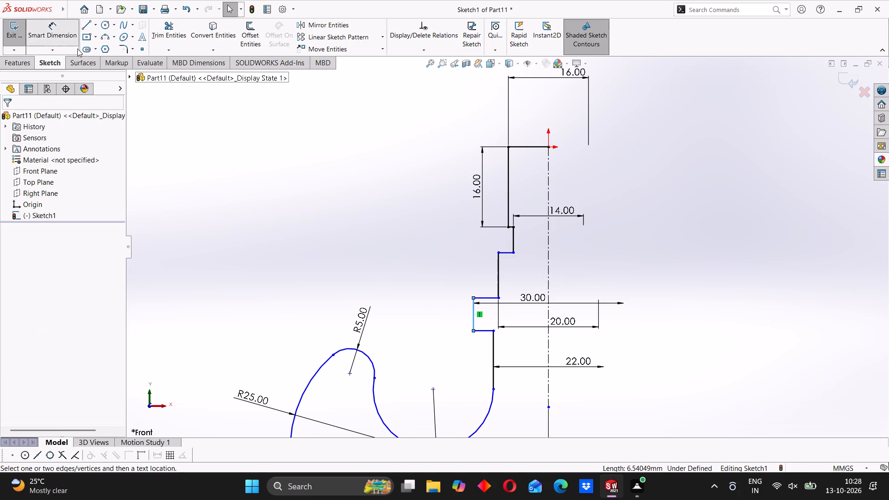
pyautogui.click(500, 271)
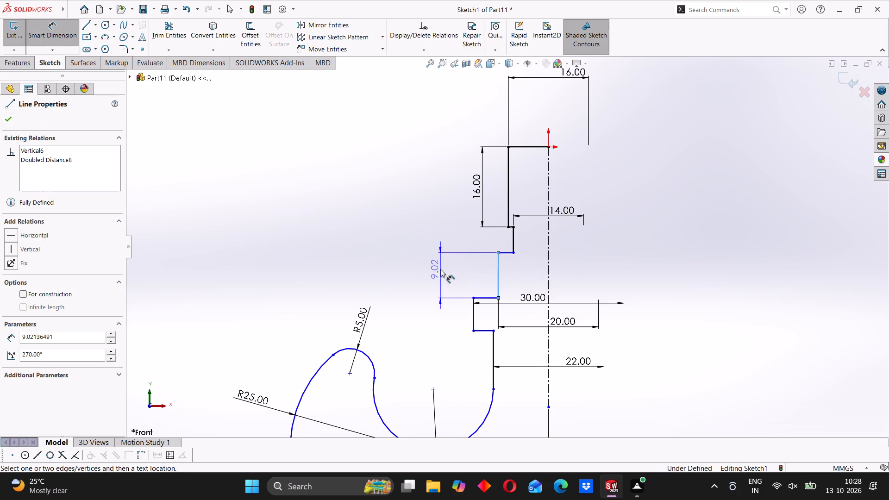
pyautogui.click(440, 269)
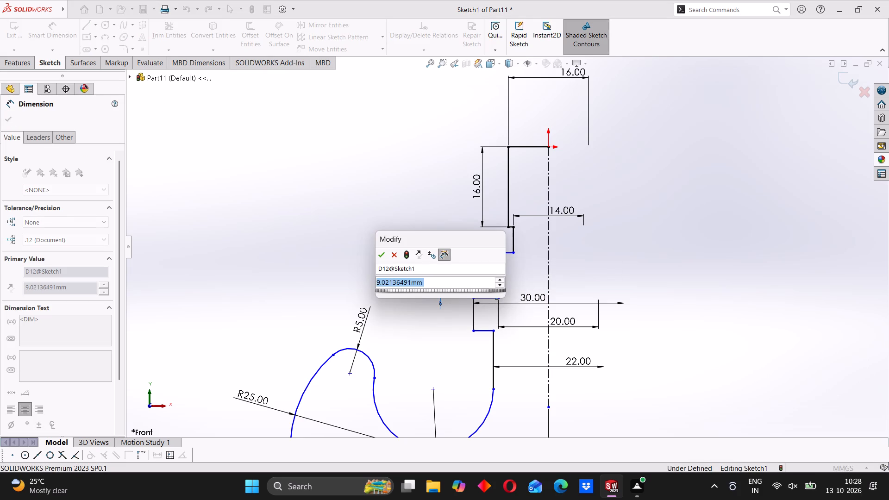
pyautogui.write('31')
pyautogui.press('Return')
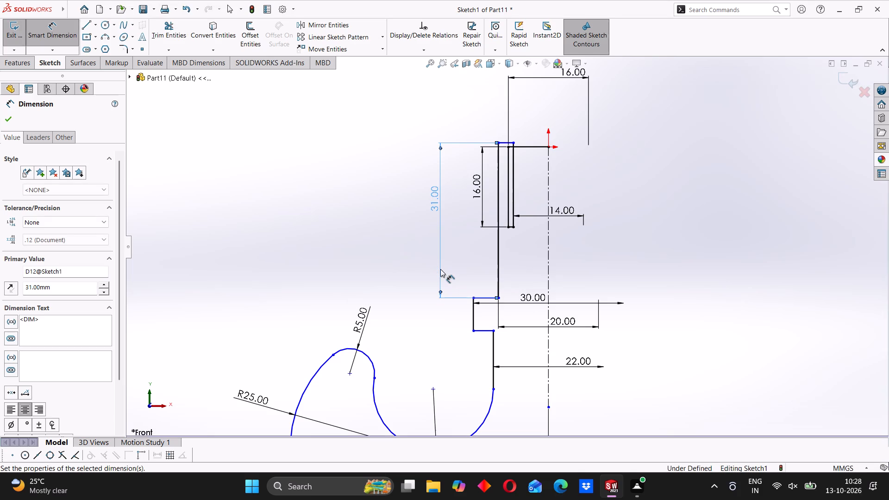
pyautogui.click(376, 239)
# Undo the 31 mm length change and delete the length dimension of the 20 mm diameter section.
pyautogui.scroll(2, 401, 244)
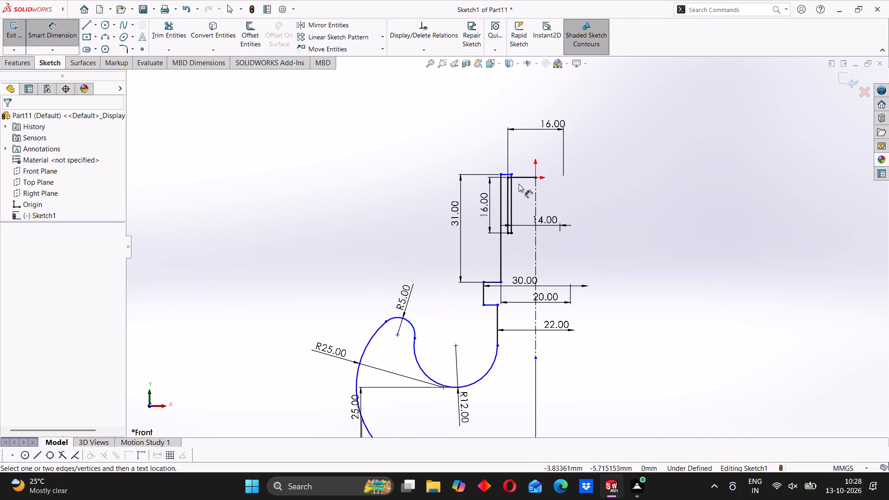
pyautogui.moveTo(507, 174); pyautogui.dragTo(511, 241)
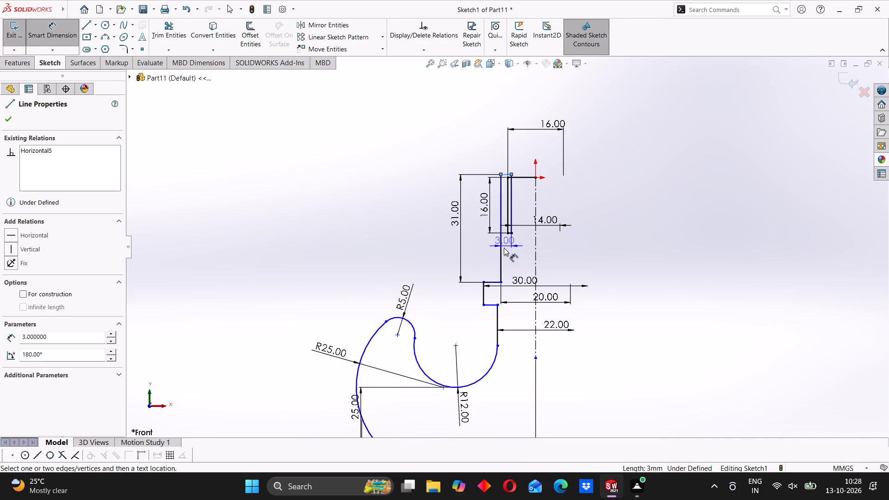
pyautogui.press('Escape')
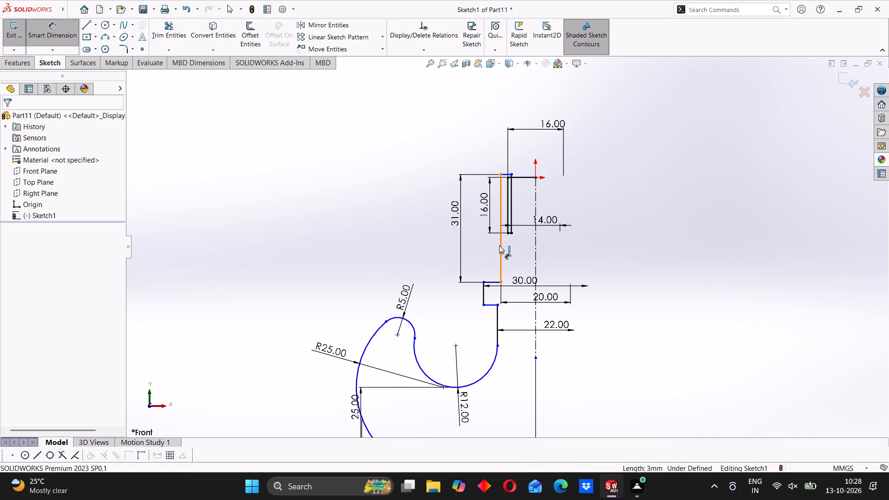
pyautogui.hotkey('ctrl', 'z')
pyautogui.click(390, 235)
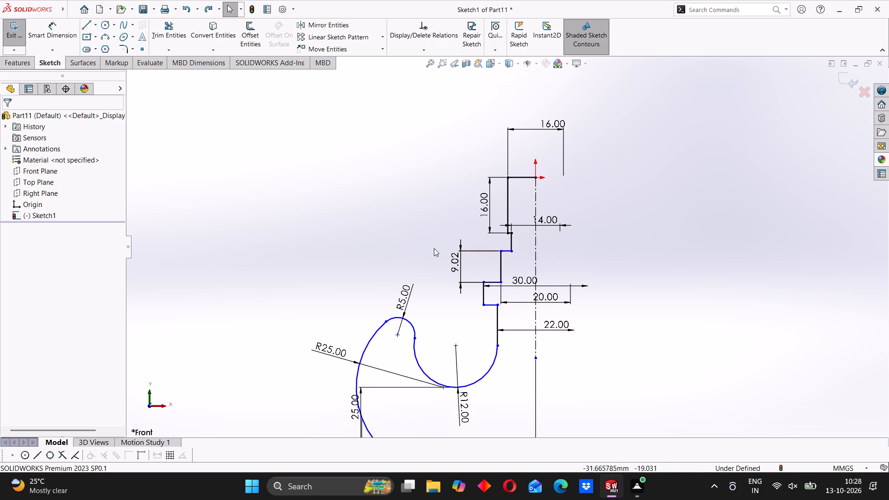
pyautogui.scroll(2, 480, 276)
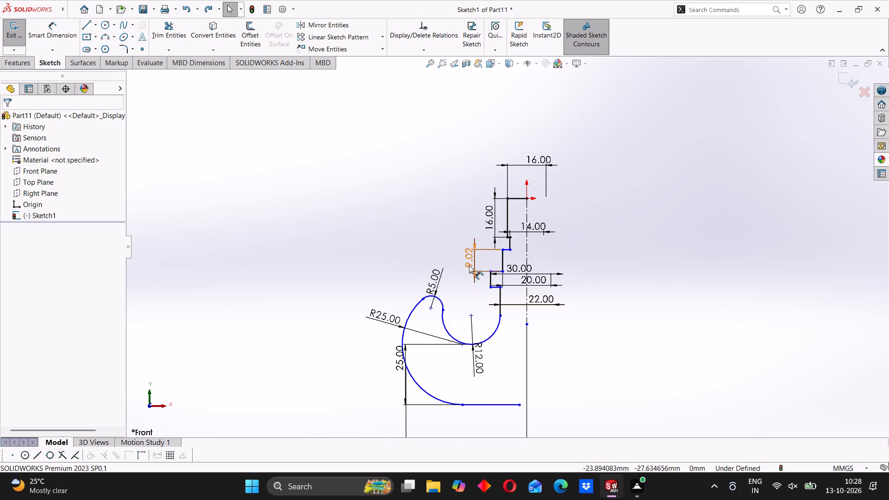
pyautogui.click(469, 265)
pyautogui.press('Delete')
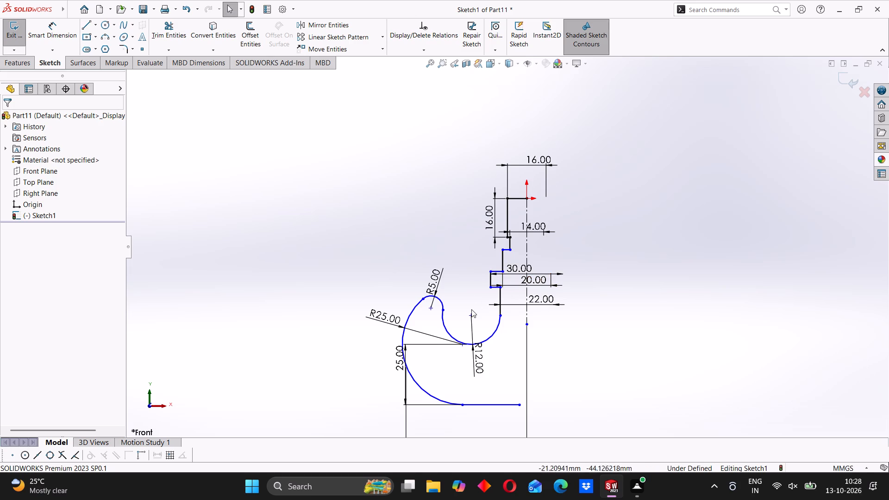
# Dimension the overall height from the profile's top line to the bottom horizontal line and set it to 130 mm.
pyautogui.scroll(2, 505, 322)
pyautogui.scroll(-1, 495, 323)
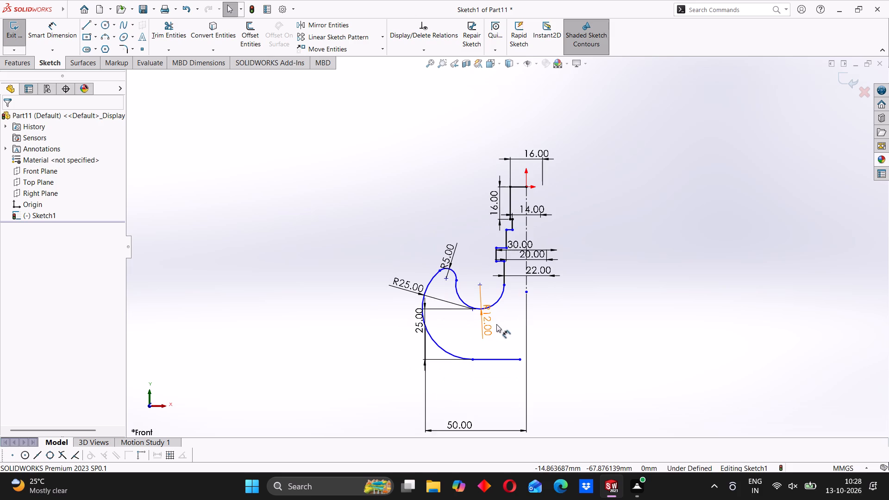
pyautogui.click(503, 360)
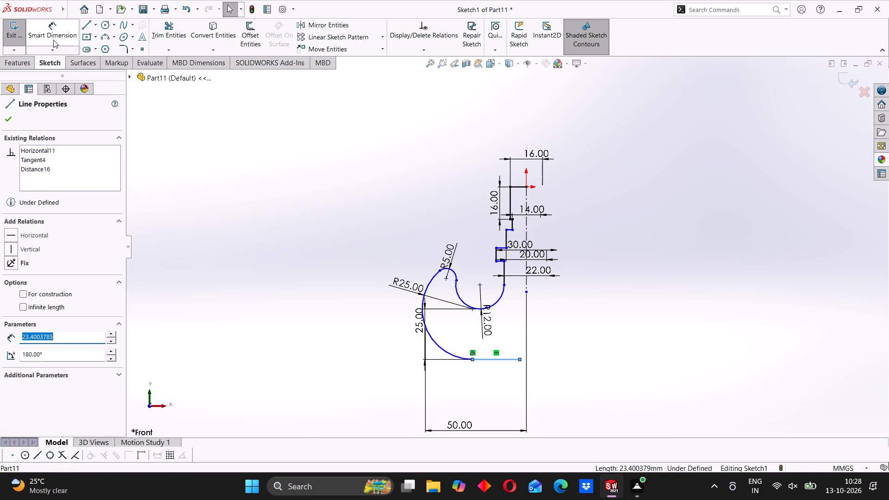
pyautogui.click(55, 38)
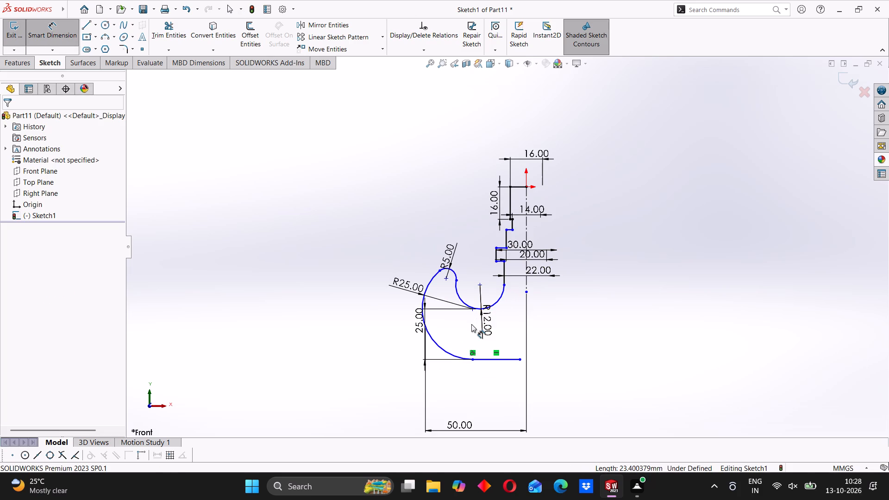
pyautogui.click(504, 358)
pyautogui.click(518, 186)
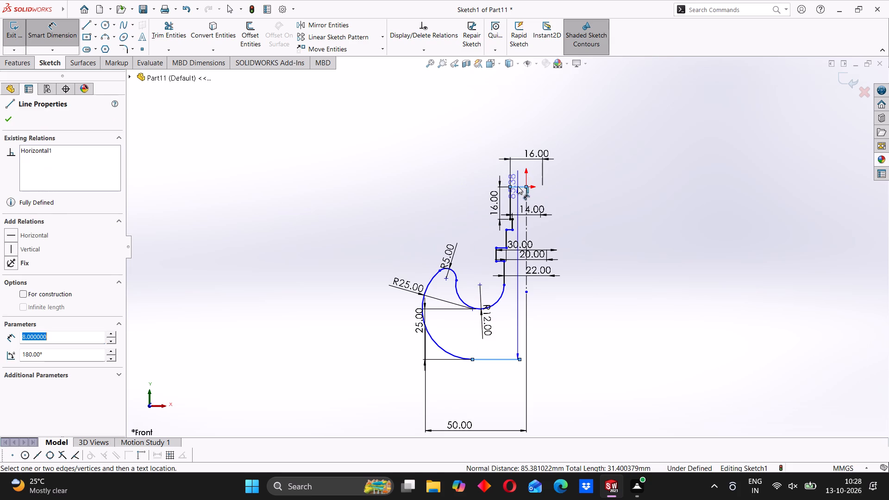
pyautogui.click(614, 230)
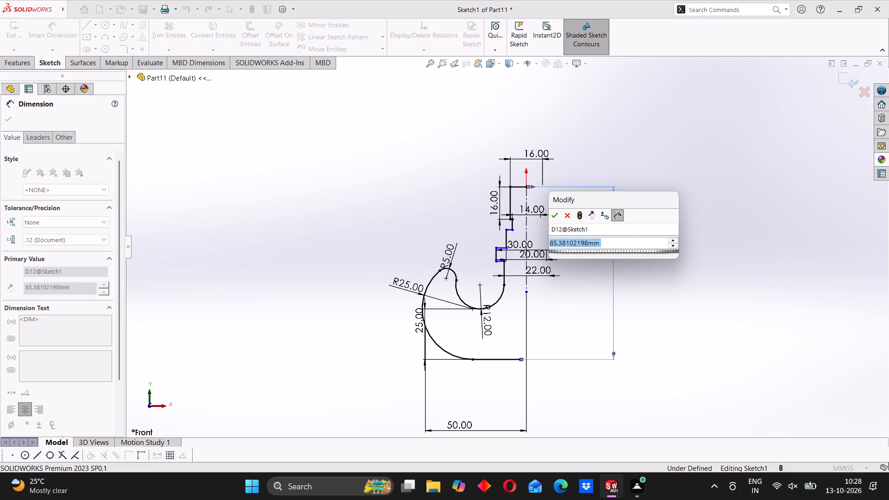
pyautogui.write('130')
pyautogui.press('Return')
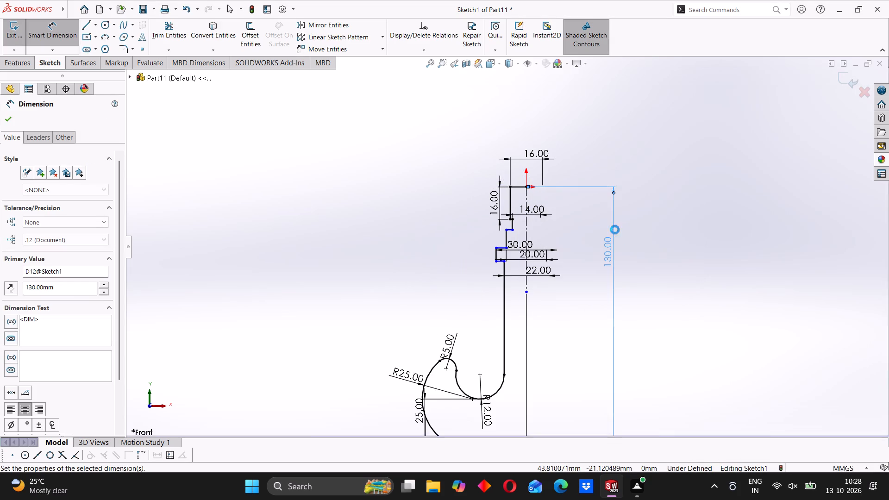
pyautogui.click(432, 327)
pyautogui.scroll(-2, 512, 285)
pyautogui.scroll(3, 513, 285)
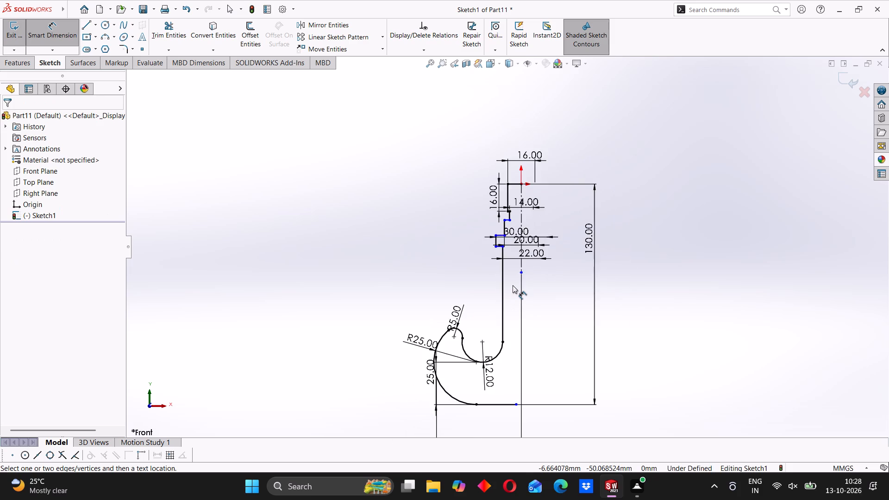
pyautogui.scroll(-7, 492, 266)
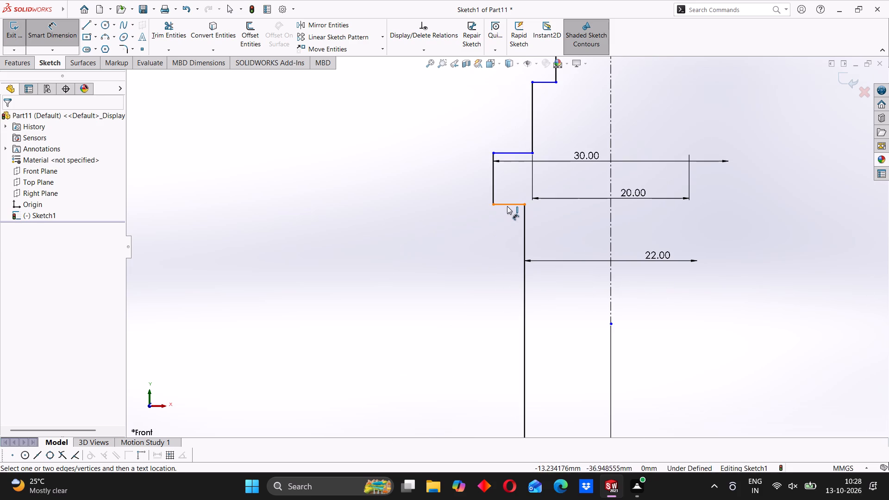
# Move the 30 mm collar's lower edge and its upper edge down the profile, leaving the collar about 3.4 mm high.
pyautogui.moveTo(507, 206); pyautogui.dragTo(504, 280)
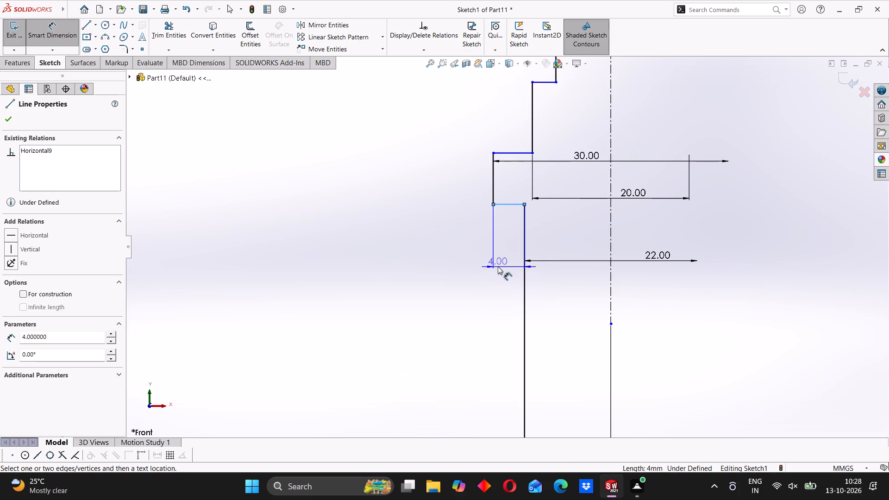
pyautogui.press('Escape')
pyautogui.press('Escape')
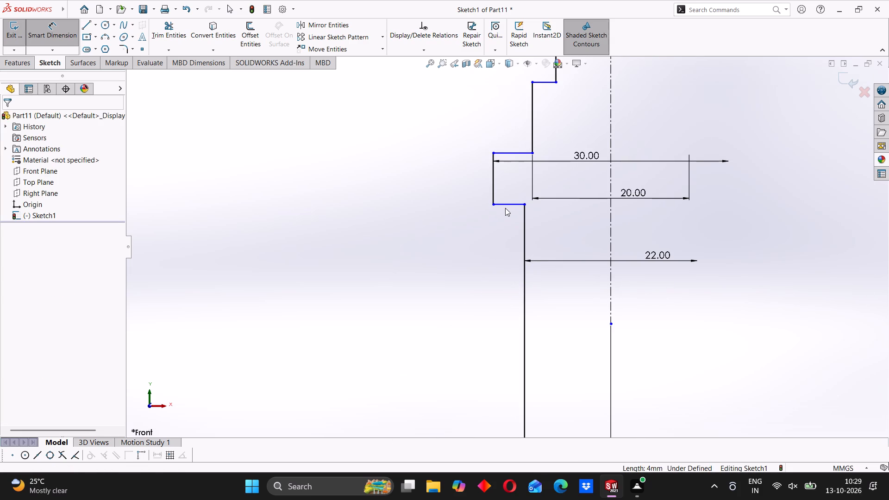
pyautogui.moveTo(506, 204); pyautogui.dragTo(518, 383)
pyautogui.scroll(2, 520, 380)
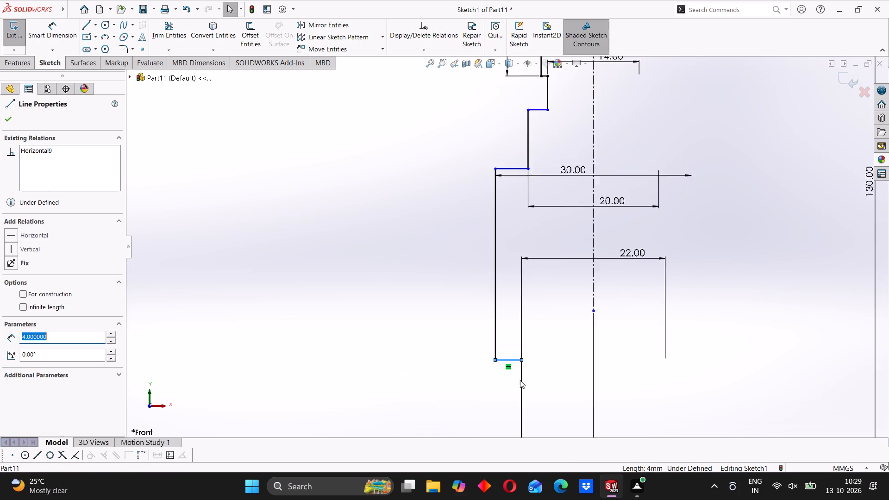
pyautogui.scroll(5, 520, 380)
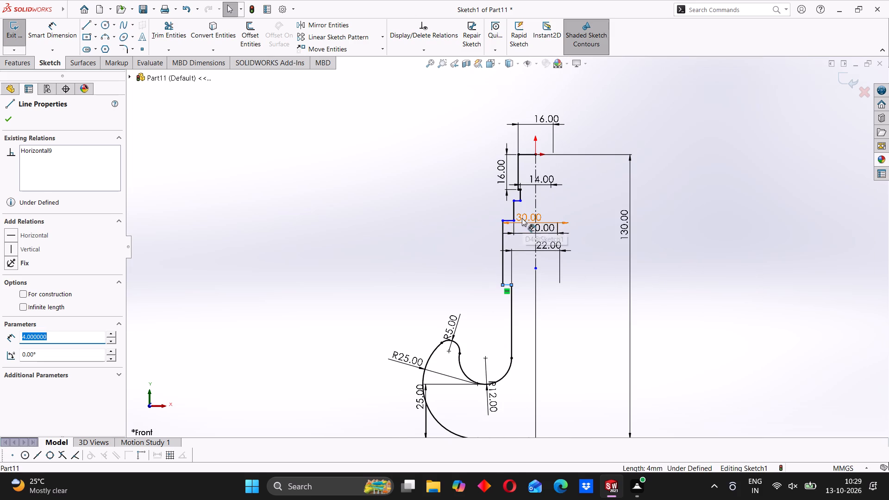
pyautogui.moveTo(510, 219); pyautogui.dragTo(515, 275)
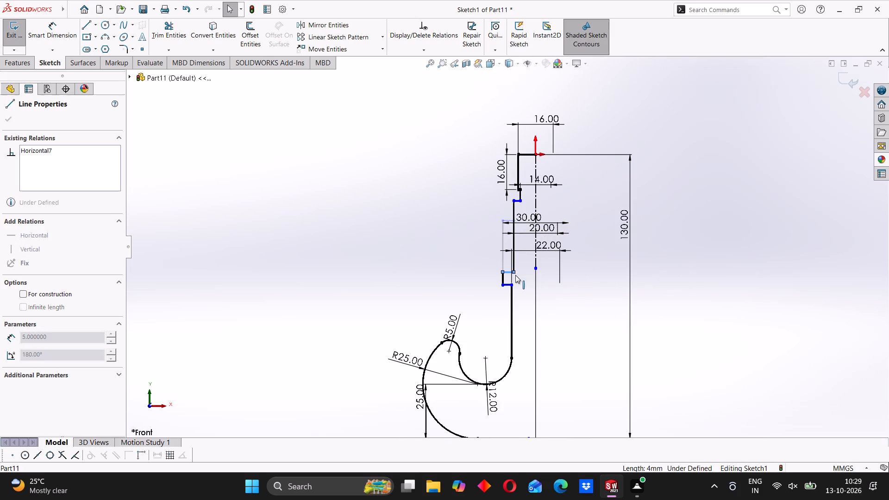
pyautogui.moveTo(515, 275); pyautogui.dragTo(515, 277)
pyautogui.scroll(-1, 507, 210)
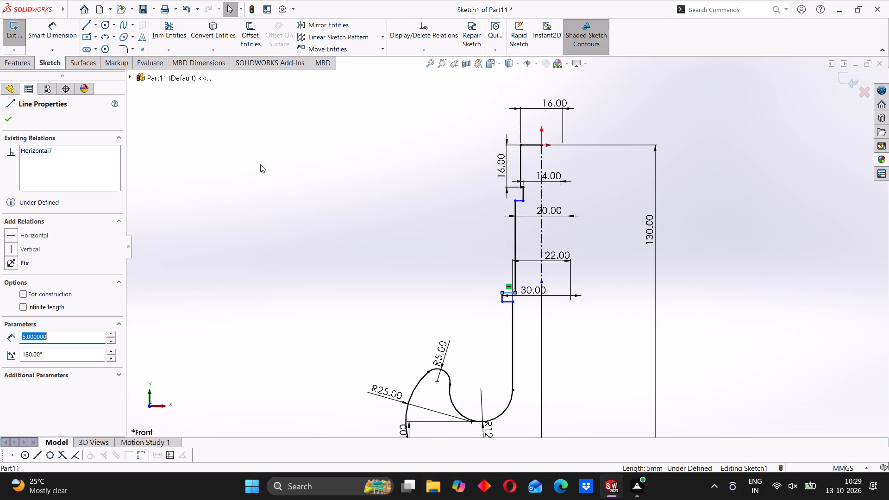
# Dimension the length of the 20 mm diameter section's vertical line and set it to 31 mm.
pyautogui.click(49, 31)
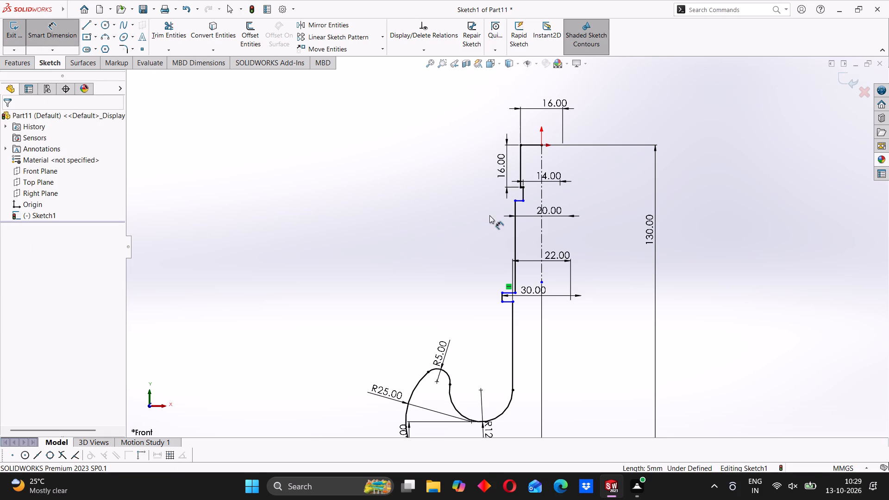
pyautogui.click(517, 230)
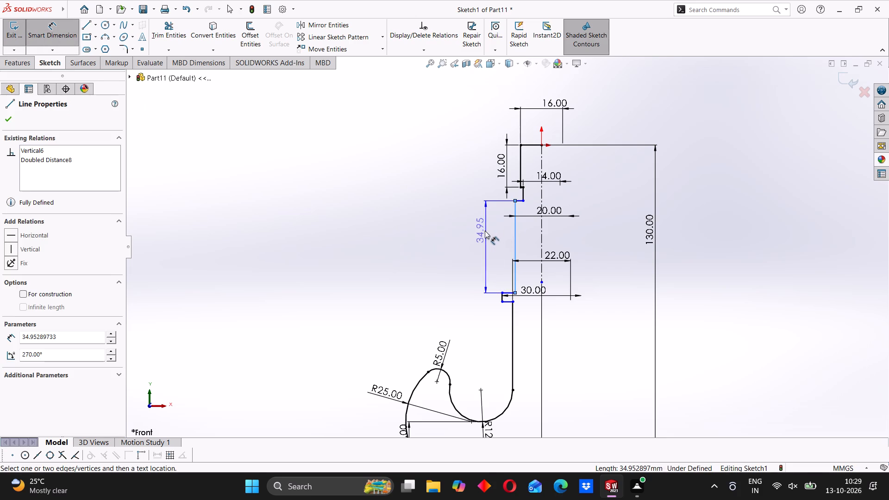
pyautogui.click(484, 231)
pyautogui.press('3')
pyautogui.press('1')
pyautogui.press('Return')
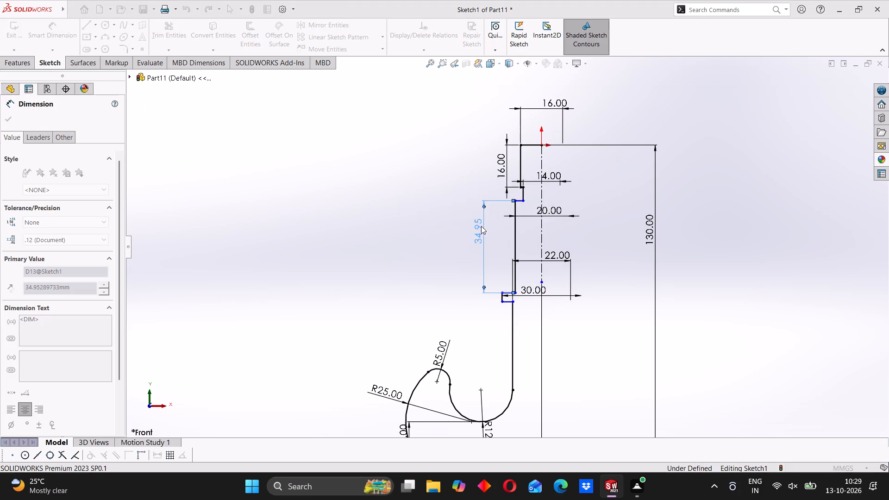
pyautogui.click(442, 248)
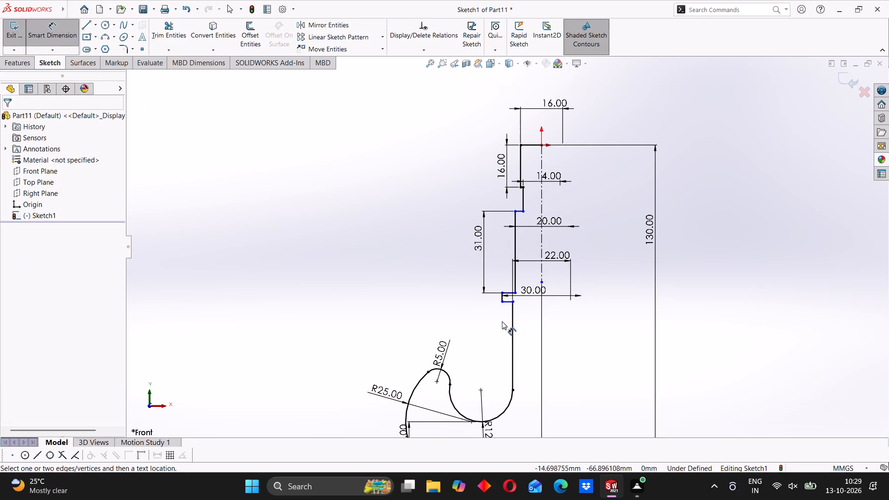
# Dimension the height of the 30 mm collar's short vertical line and set it to 5 mm.
pyautogui.scroll(-5, 499, 312)
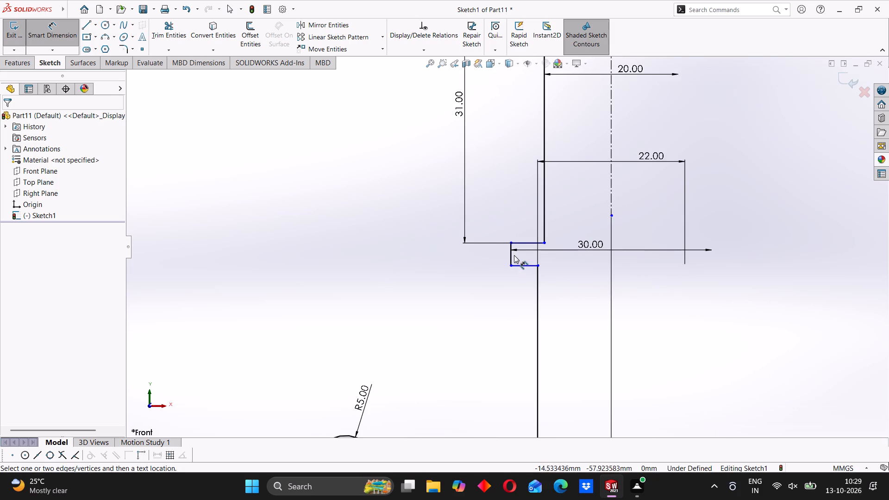
pyautogui.click(512, 255)
pyautogui.click(445, 260)
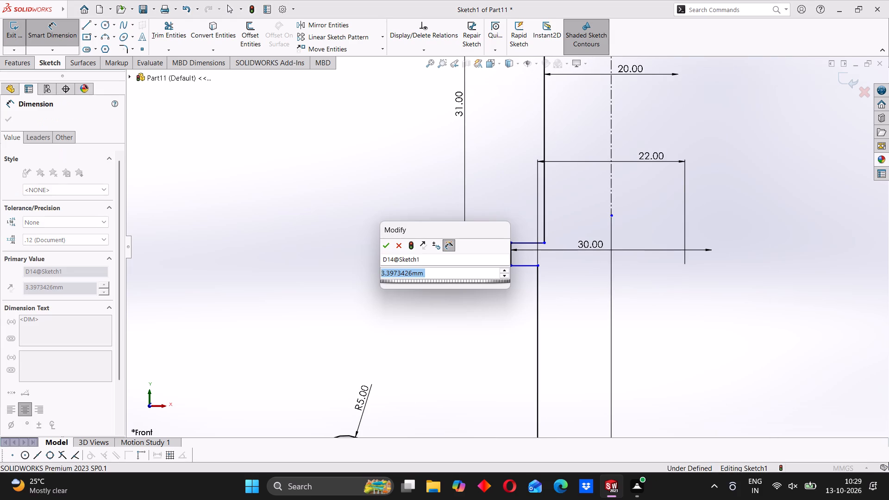
pyautogui.press('5')
pyautogui.press('Return')
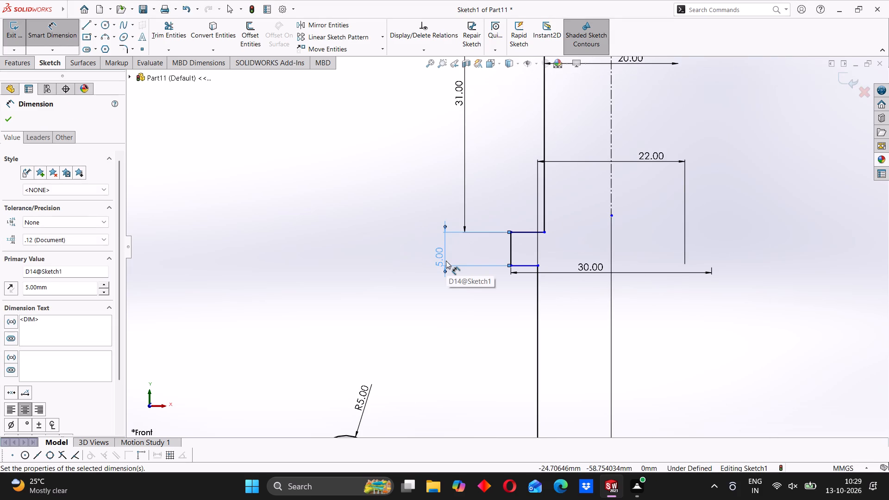
pyautogui.click(433, 287)
# Dimension the vertical line of the 22 mm diameter section, from the collar to the R12 arc, and set it to 32 mm.
pyautogui.scroll(5, 496, 312)
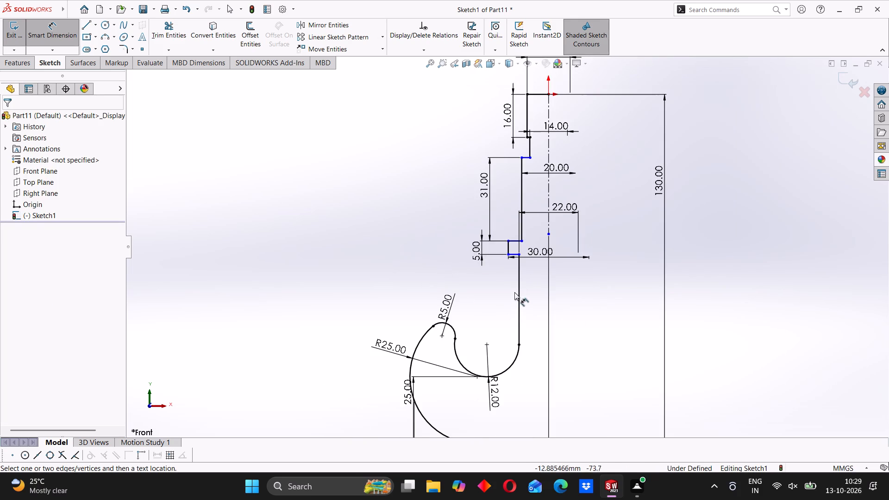
pyautogui.click(517, 289)
pyautogui.click(496, 290)
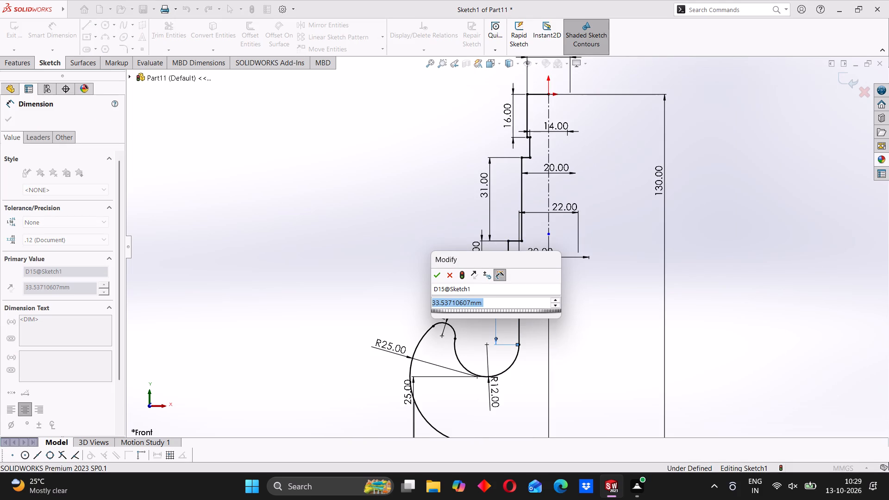
pyautogui.write('32')
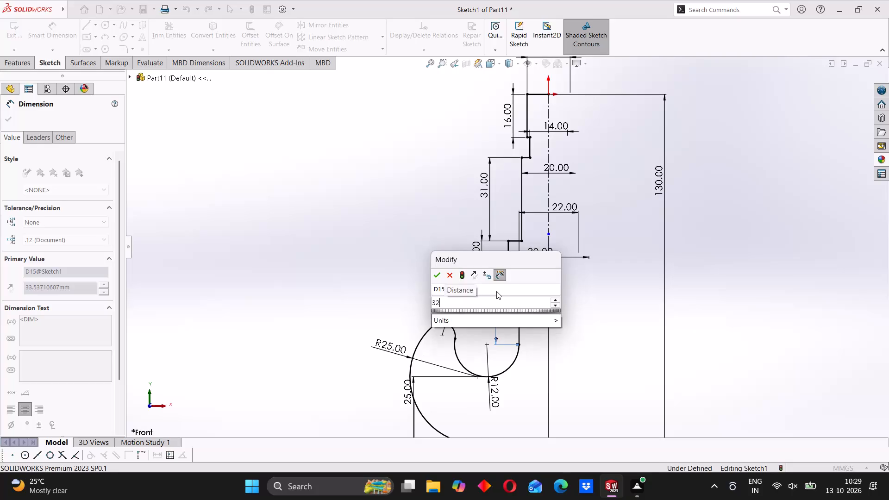
pyautogui.press('Return')
pyautogui.click(415, 273)
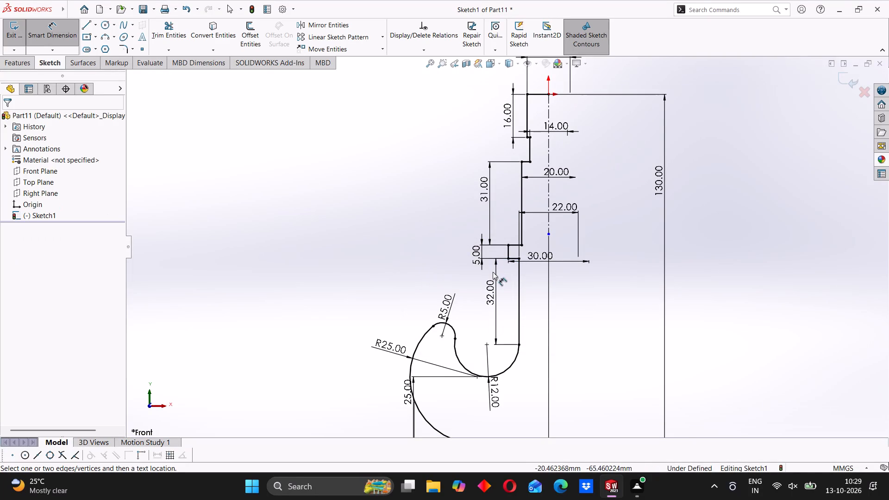
# Lengthen the vertical centerline by moving its lower endpoint to about 2.5 mm below the profile's bottom horizontal line.
pyautogui.scroll(3, 508, 274)
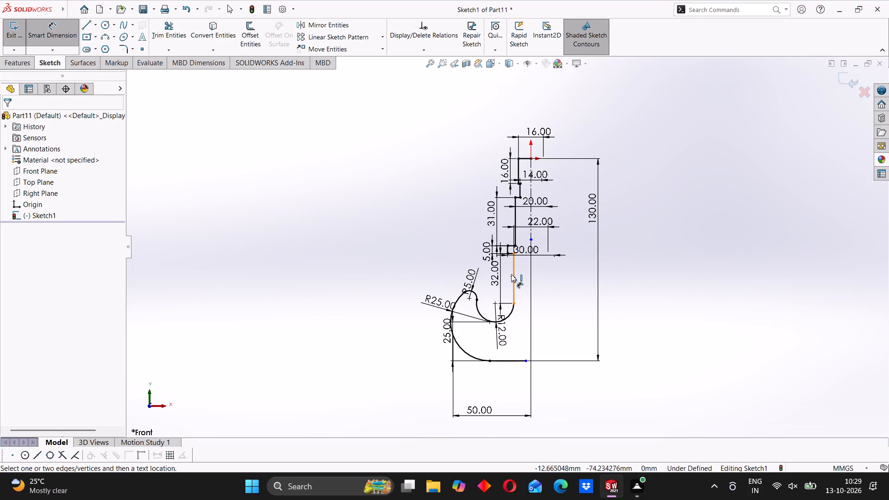
pyautogui.scroll(3, 539, 306)
pyautogui.scroll(-4, 527, 294)
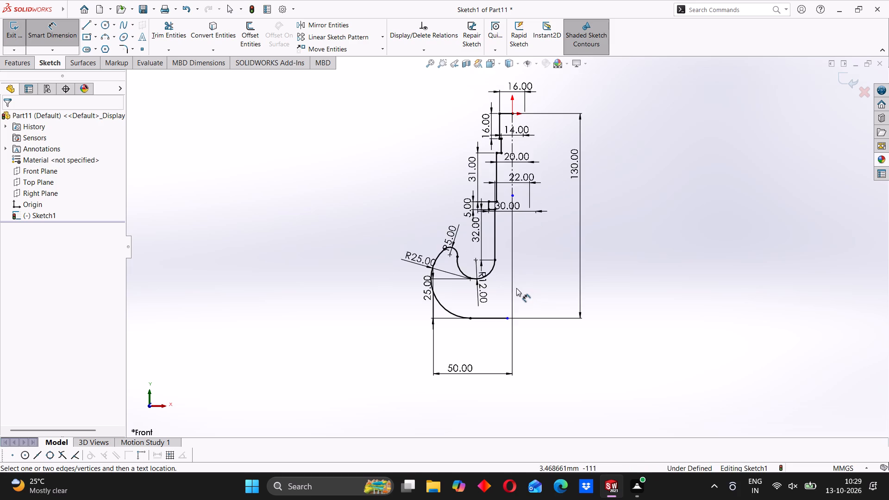
pyautogui.scroll(-2, 516, 288)
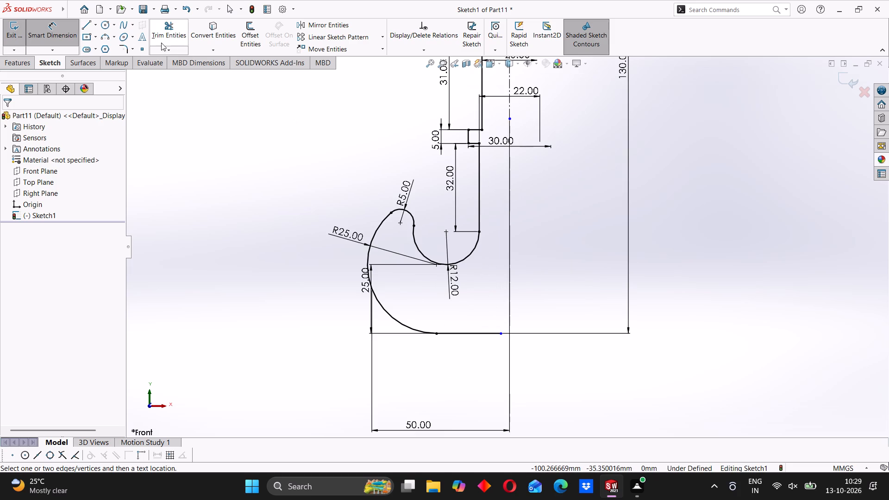
pyautogui.click(54, 26)
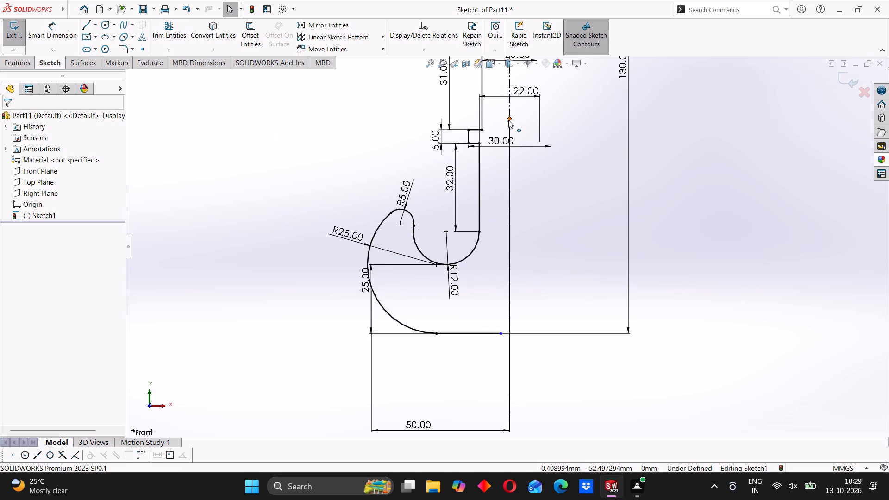
pyautogui.moveTo(508, 120); pyautogui.dragTo(505, 340)
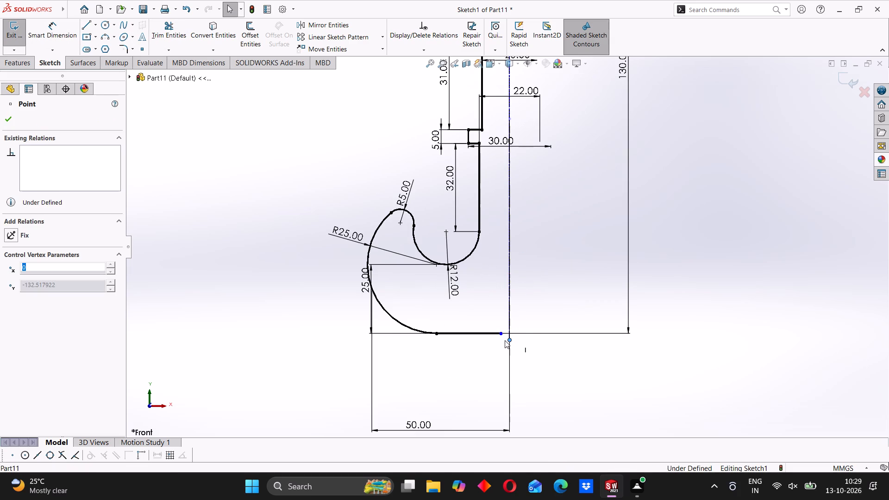
pyautogui.click(159, 121)
# Extend the profile's bottom horizontal line to meet the vertical centerline.
pyautogui.click(165, 52)
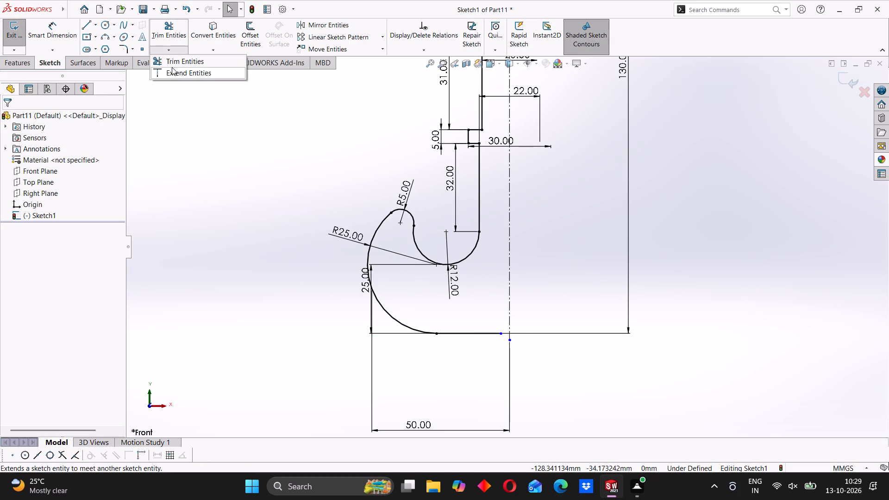
pyautogui.click(173, 69)
pyautogui.click(466, 333)
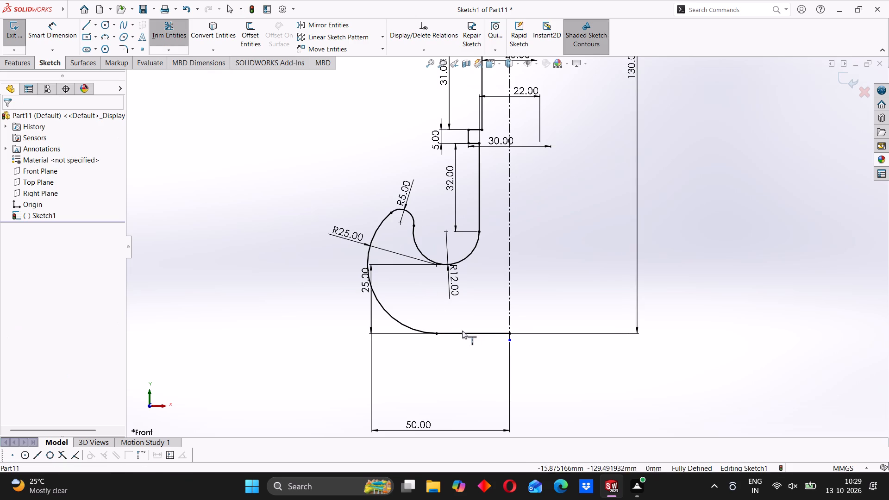
# Start the Trim tool and examine the whole dimensioned profile, from the top steps and collar to the hook and bottom line.
pyautogui.click(173, 37)
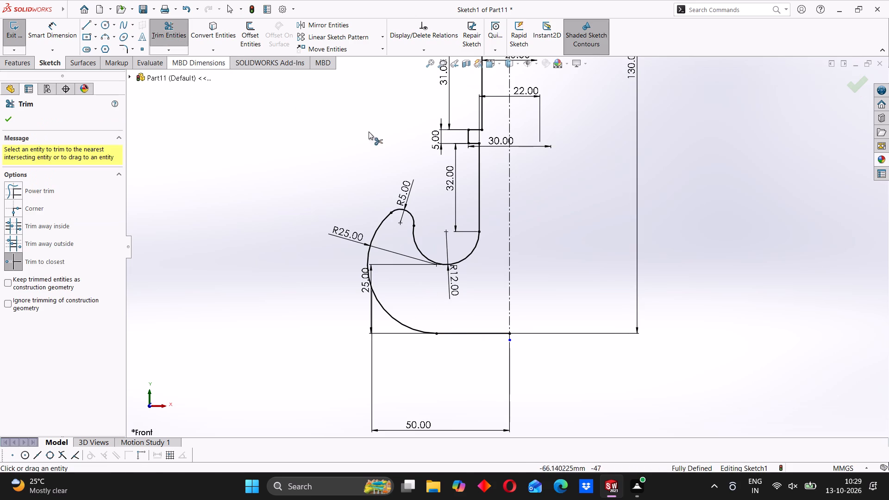
pyautogui.scroll(3, 485, 259)
pyautogui.click(375, 211)
pyautogui.scroll(3, 493, 184)
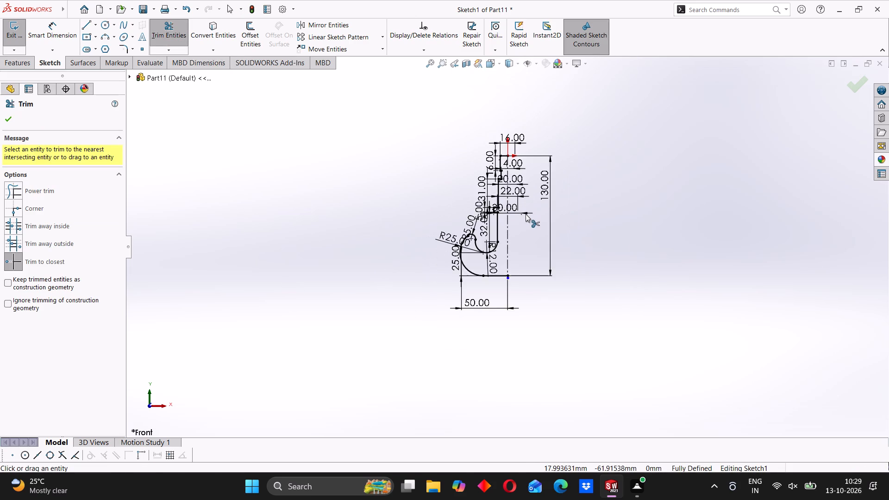
pyautogui.scroll(-1, 526, 214)
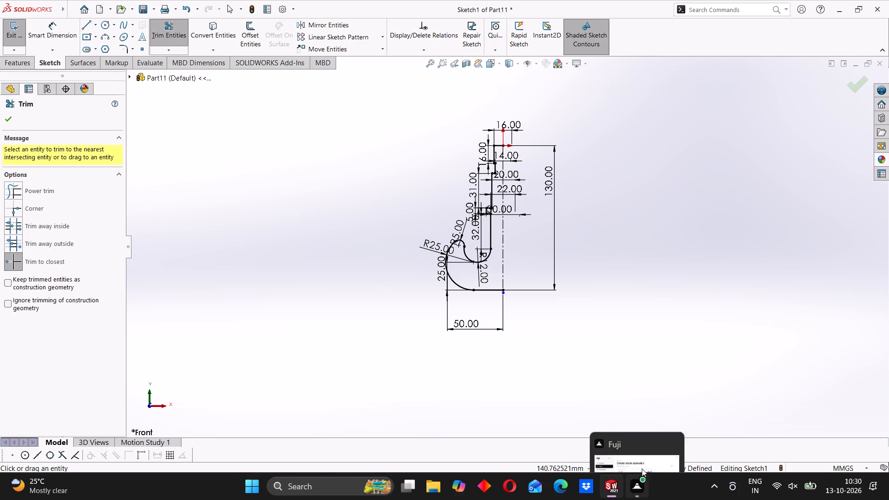
pyautogui.scroll(2, 475, 234)
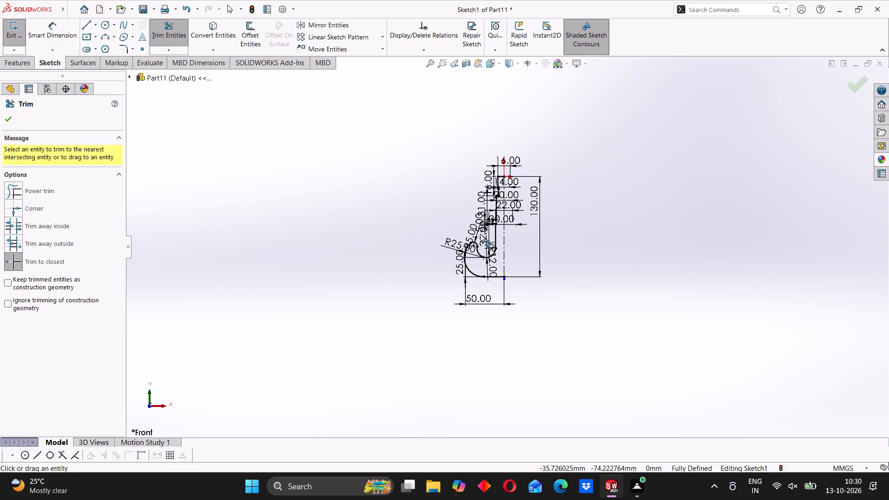
pyautogui.scroll(-2, 499, 238)
pyautogui.scroll(1, 515, 262)
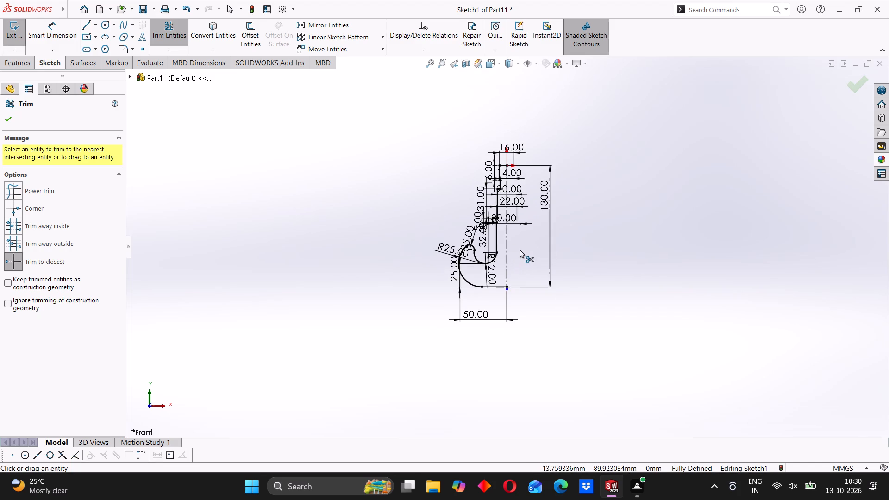
pyautogui.scroll(1, 509, 256)
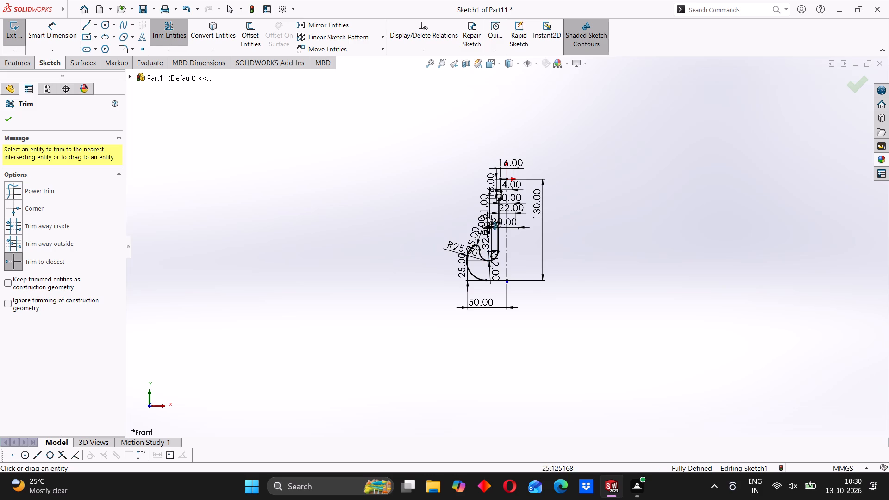
pyautogui.scroll(-2, 487, 216)
pyautogui.scroll(-5, 504, 278)
pyautogui.scroll(4, 511, 261)
pyautogui.scroll(-4, 515, 211)
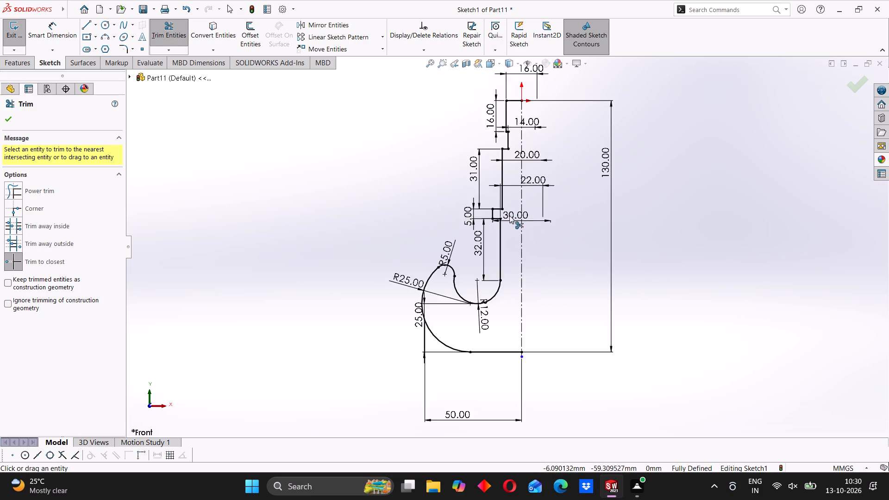
pyautogui.scroll(-3, 509, 215)
pyautogui.scroll(5, 488, 239)
pyautogui.scroll(-3, 482, 219)
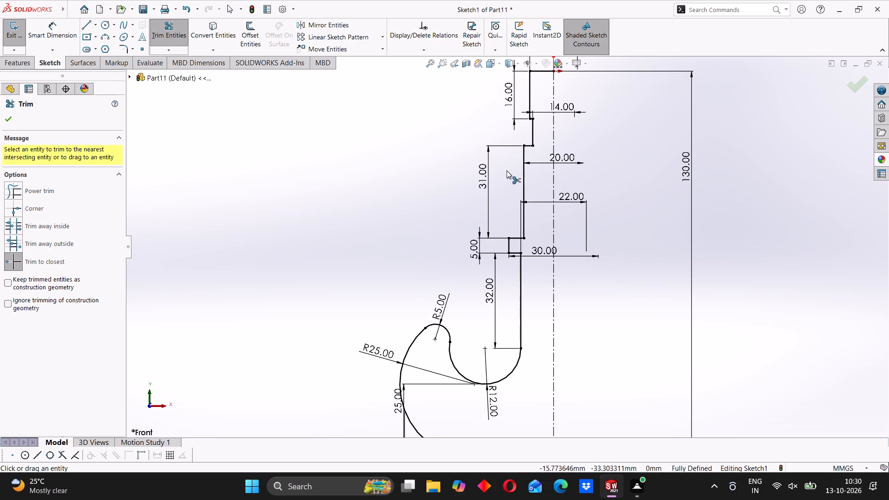
pyautogui.scroll(2, 525, 153)
pyautogui.scroll(-2, 524, 155)
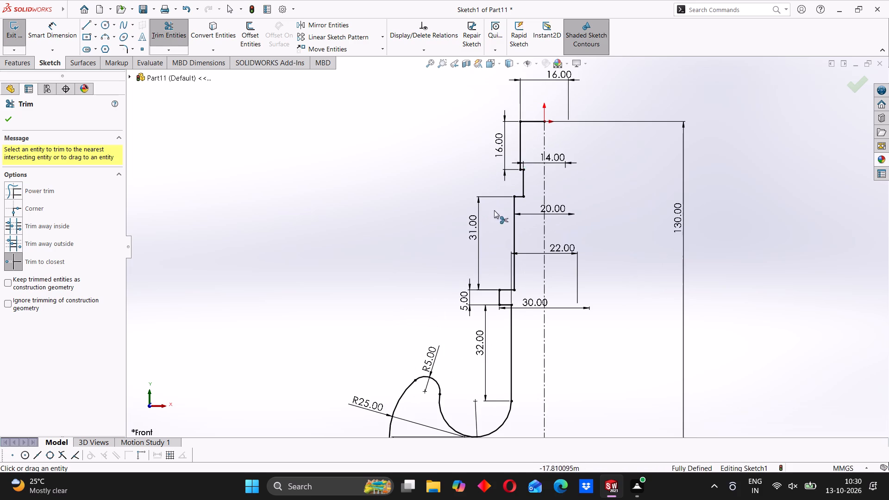
pyautogui.scroll(3, 494, 210)
pyautogui.scroll(-2, 503, 275)
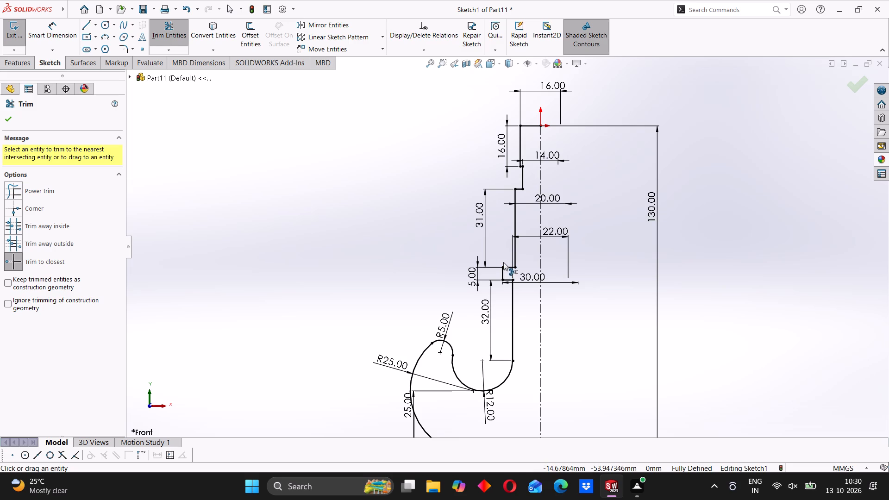
pyautogui.scroll(3, 563, 276)
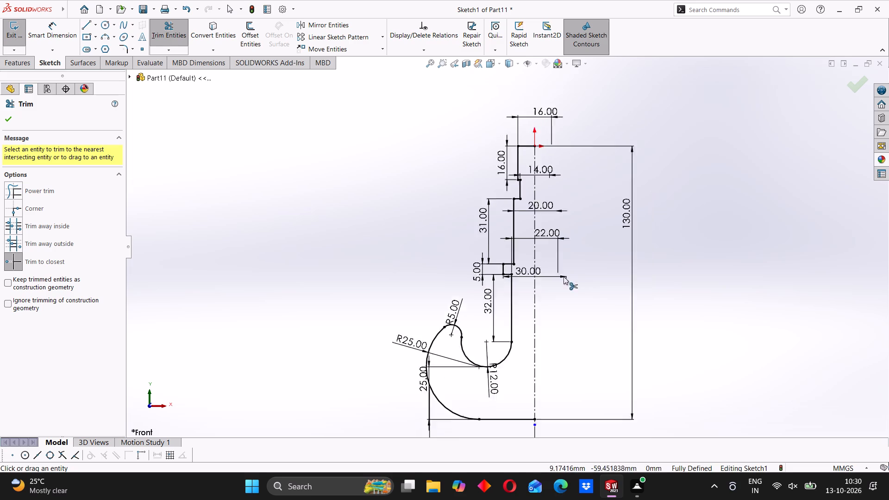
# Examine the dimensioned profile, from the top steps and collar down to the hook's R5 tip and bottom line.
pyautogui.scroll(3, 491, 335)
pyautogui.scroll(-3, 490, 325)
pyautogui.scroll(-3, 526, 256)
pyautogui.scroll(2, 523, 157)
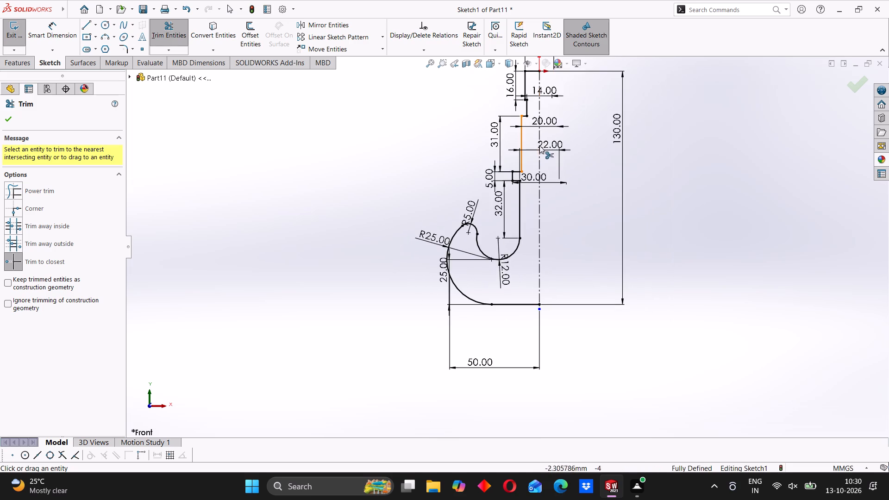
pyautogui.scroll(3, 535, 136)
pyautogui.scroll(-5, 524, 162)
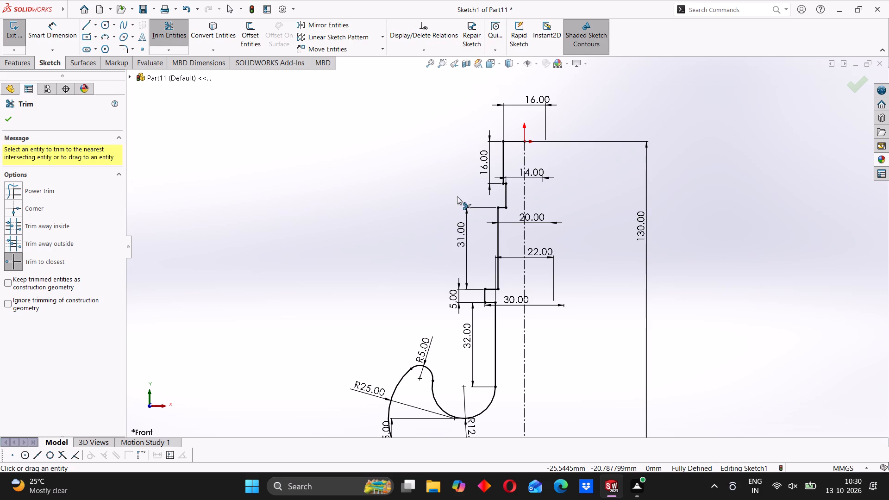
pyautogui.scroll(4, 447, 333)
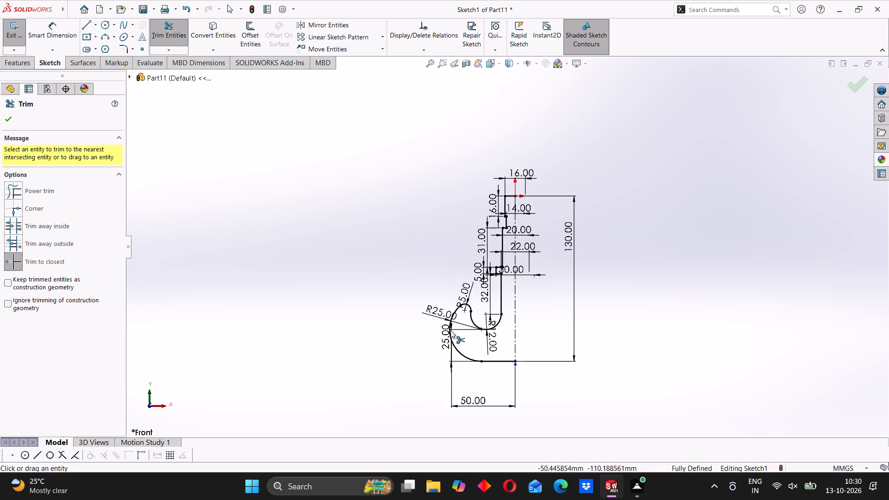
pyautogui.scroll(-5, 458, 312)
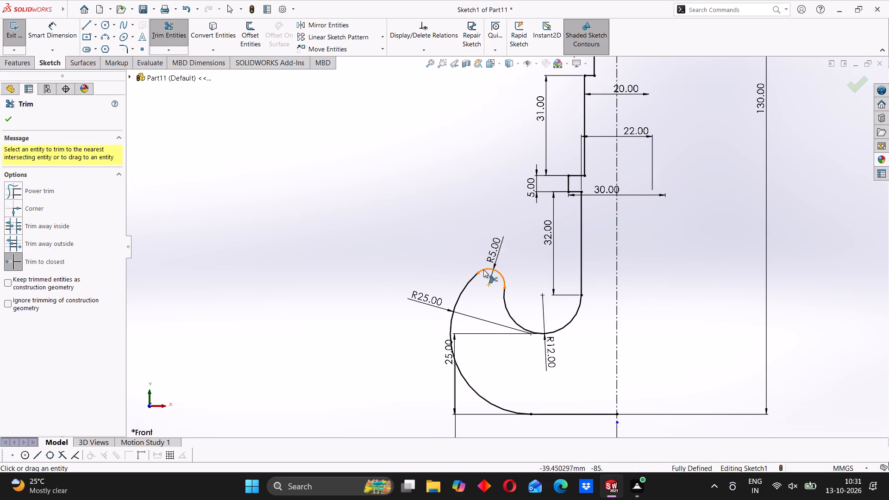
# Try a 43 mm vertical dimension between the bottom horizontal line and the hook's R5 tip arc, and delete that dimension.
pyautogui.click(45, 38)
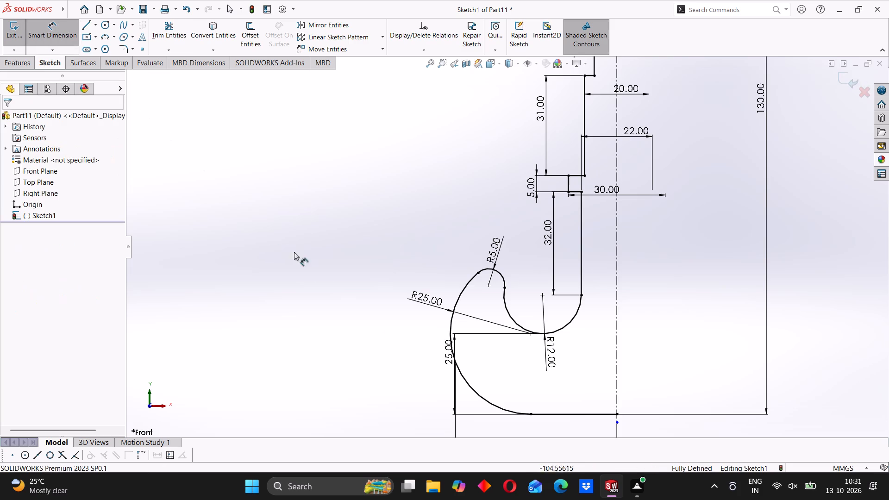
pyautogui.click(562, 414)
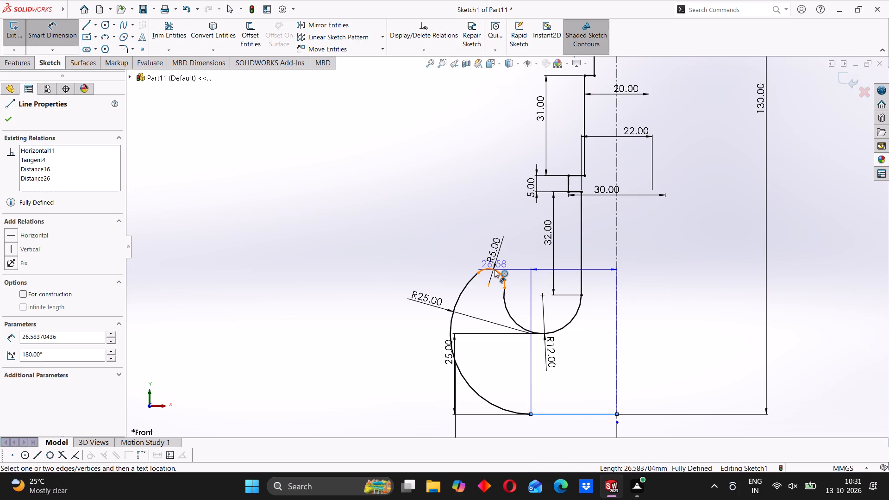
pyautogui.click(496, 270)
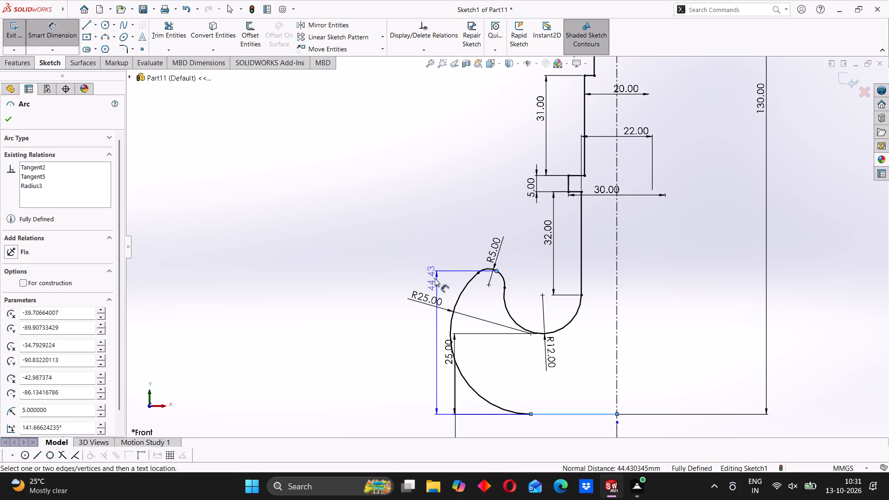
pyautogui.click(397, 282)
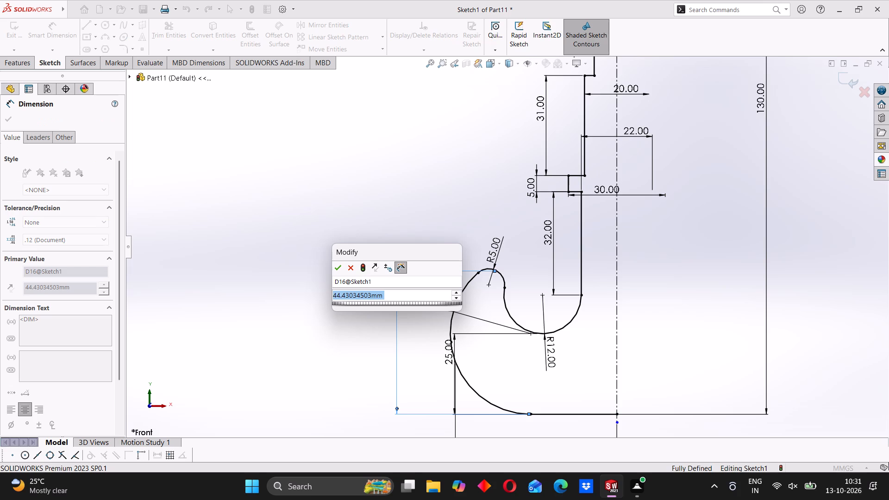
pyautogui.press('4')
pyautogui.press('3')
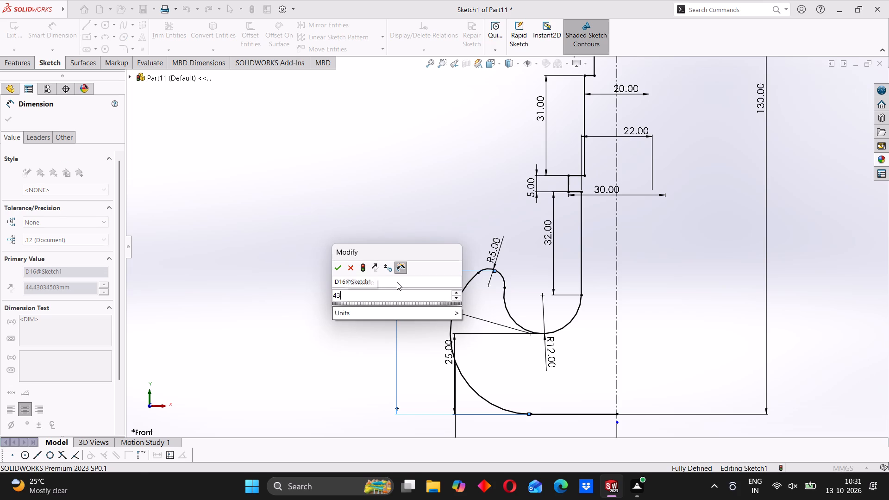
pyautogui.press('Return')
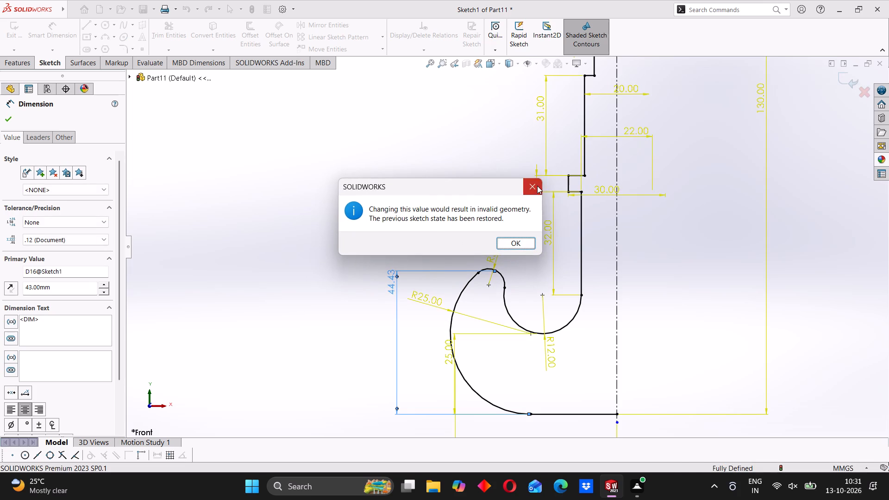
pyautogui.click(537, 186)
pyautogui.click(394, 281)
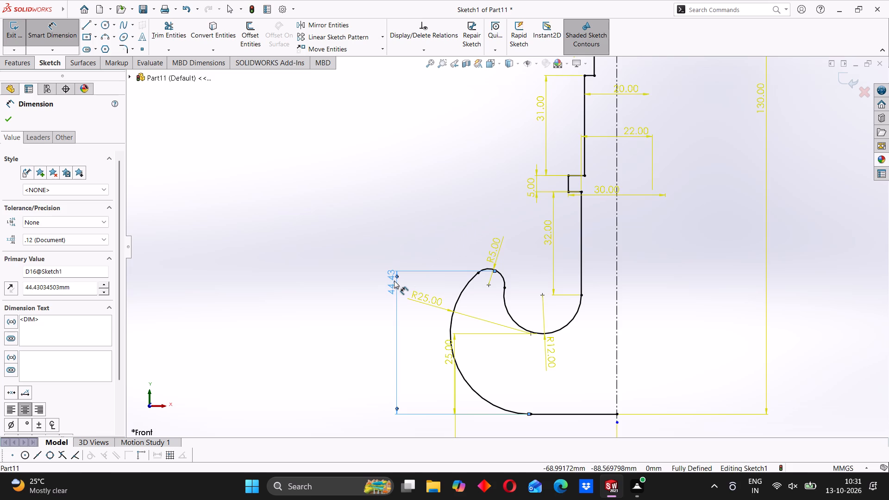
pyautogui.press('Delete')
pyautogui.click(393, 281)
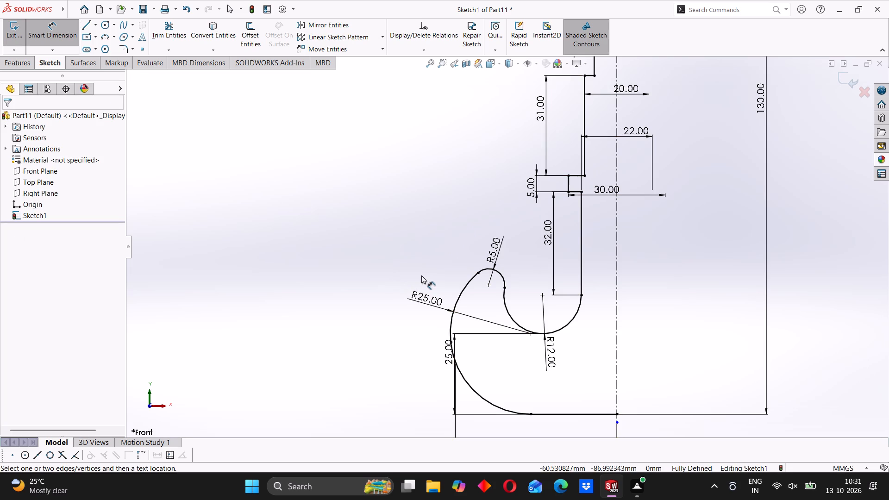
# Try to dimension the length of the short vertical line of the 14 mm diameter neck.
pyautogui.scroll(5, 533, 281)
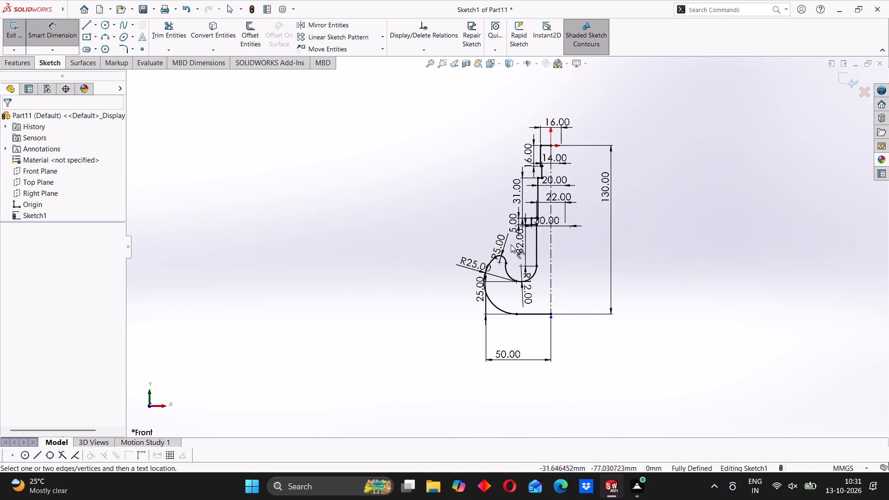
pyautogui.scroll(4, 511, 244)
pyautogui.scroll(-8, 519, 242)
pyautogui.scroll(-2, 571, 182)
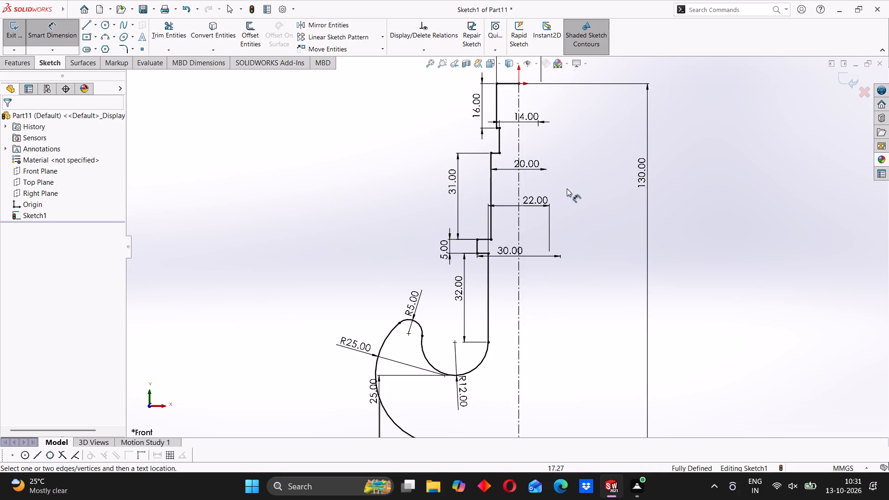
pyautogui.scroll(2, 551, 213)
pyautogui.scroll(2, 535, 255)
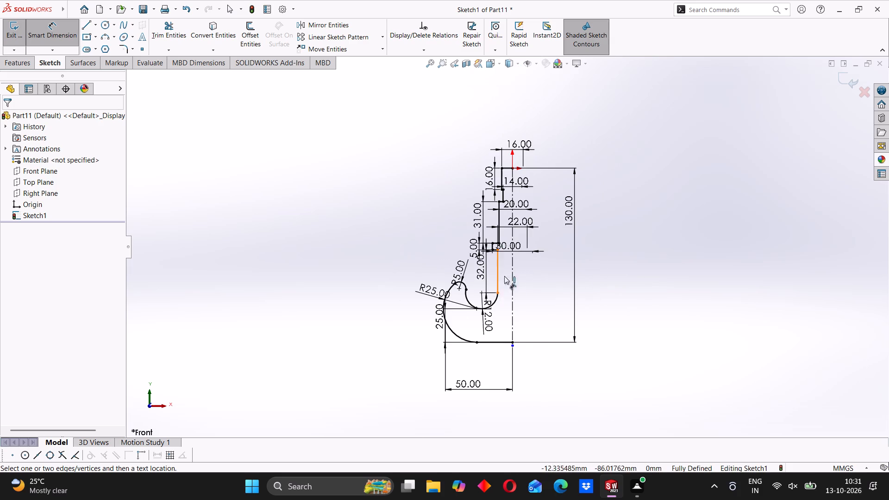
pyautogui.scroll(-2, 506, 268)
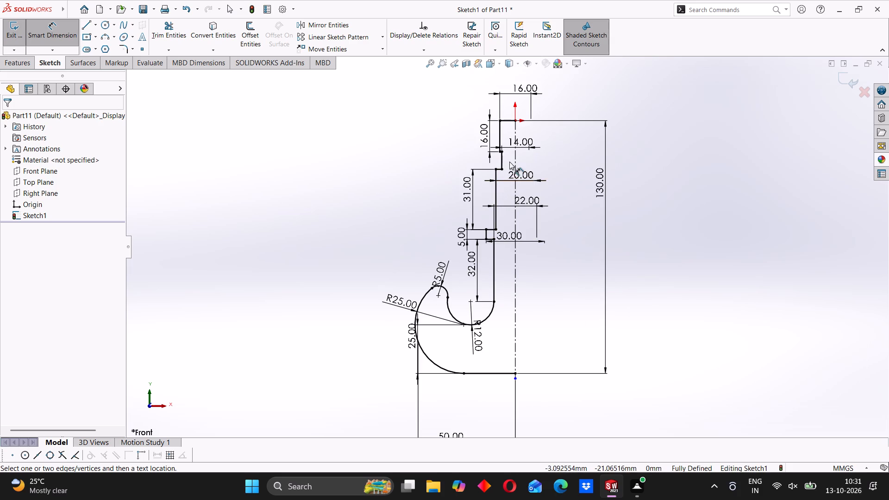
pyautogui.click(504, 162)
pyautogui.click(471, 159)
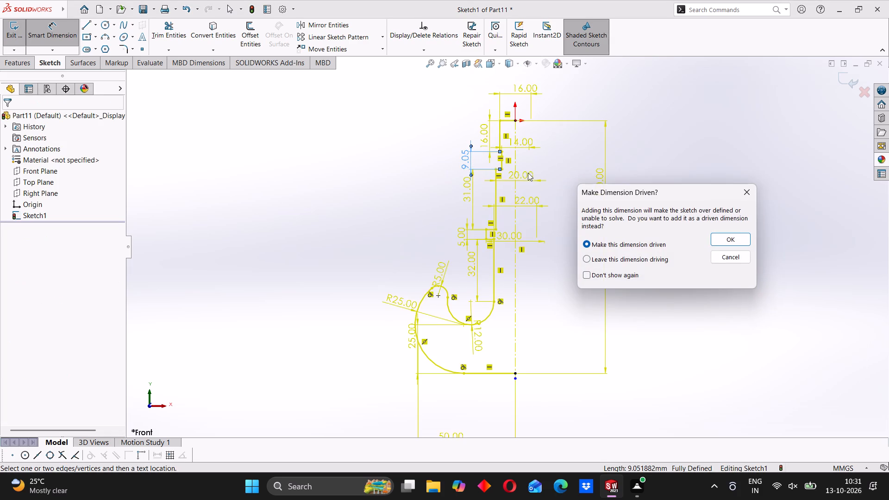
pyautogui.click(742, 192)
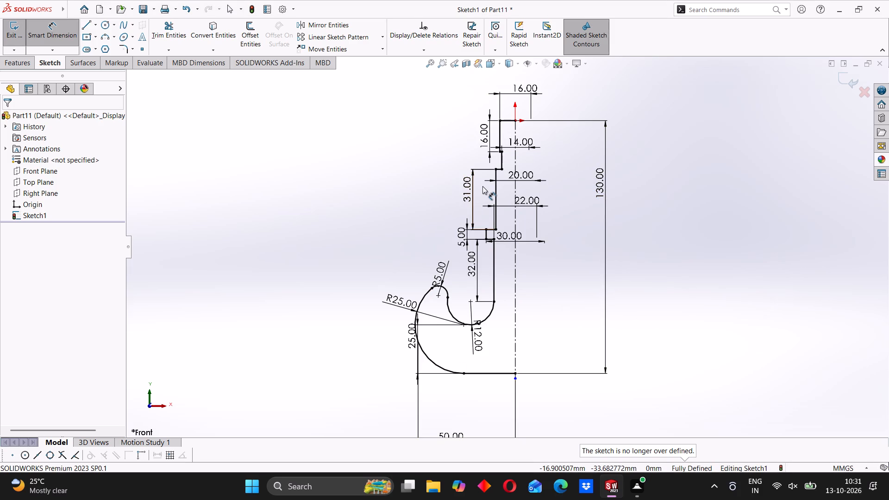
# Examine the profile's dimensions along the stepped shank, the collar, the hook and the bottom line.
pyautogui.scroll(-2, 508, 180)
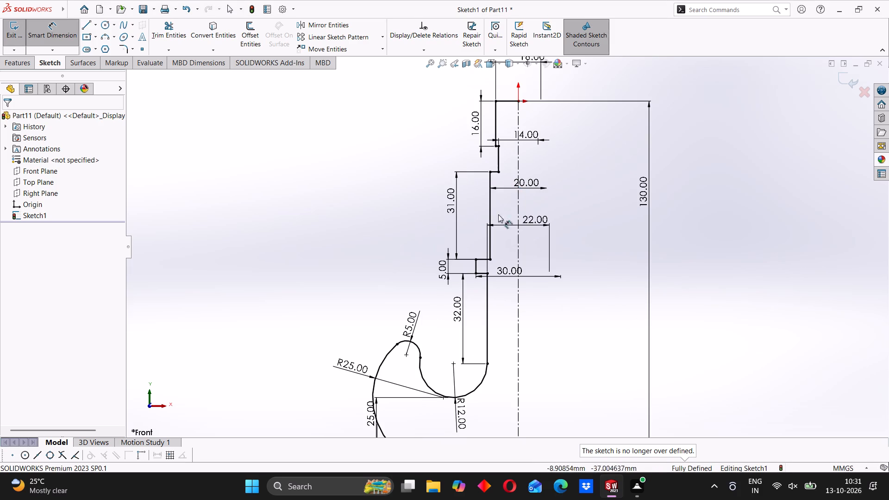
pyautogui.scroll(3, 516, 233)
pyautogui.scroll(2, 515, 283)
pyautogui.scroll(-7, 492, 340)
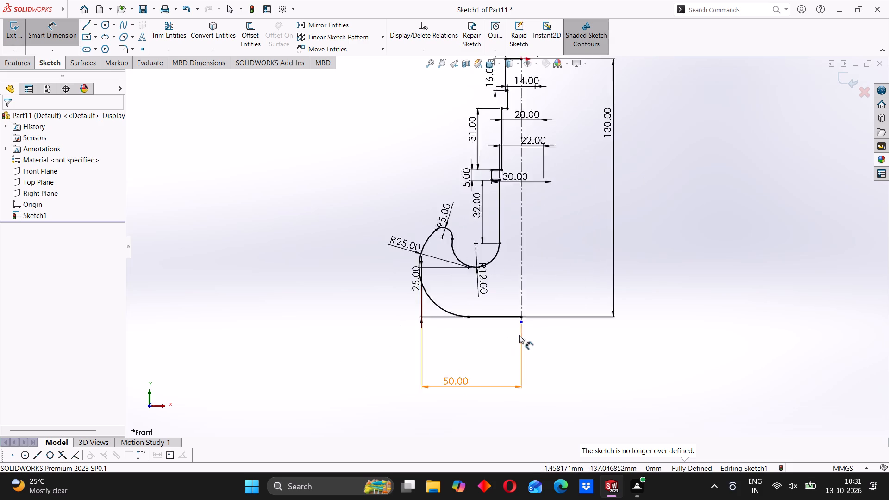
pyautogui.scroll(5, 521, 323)
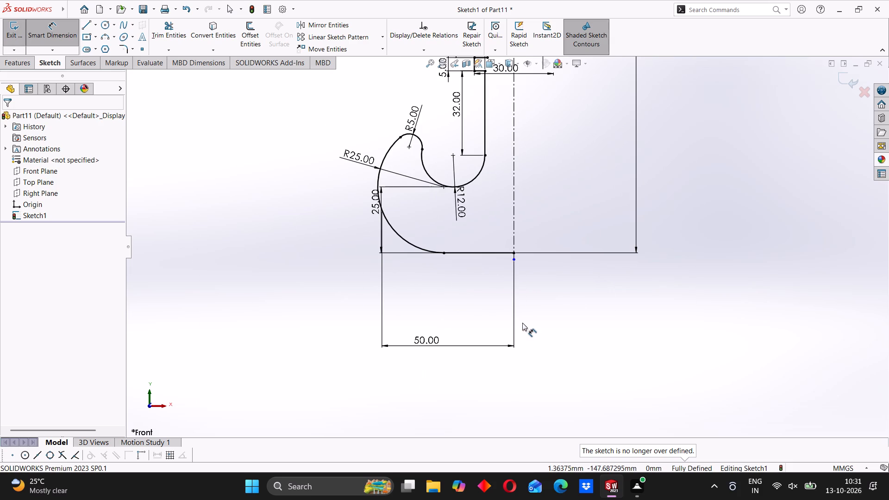
pyautogui.scroll(2, 508, 225)
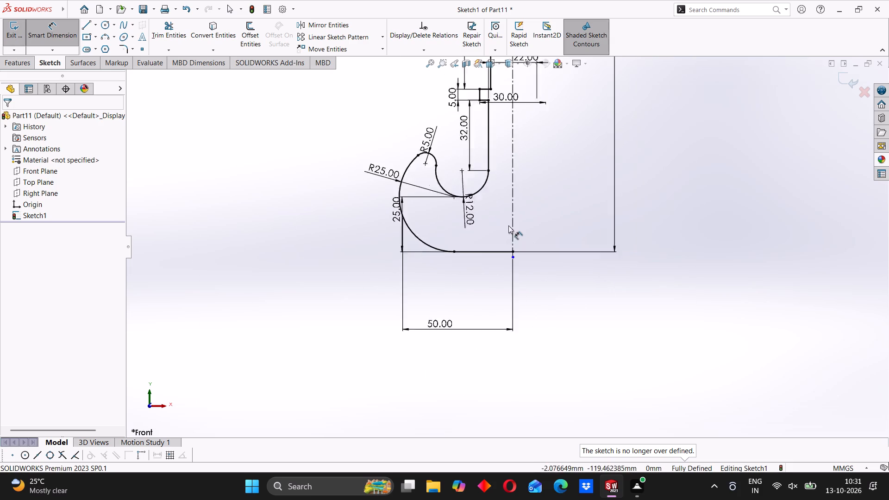
pyautogui.scroll(1, 508, 225)
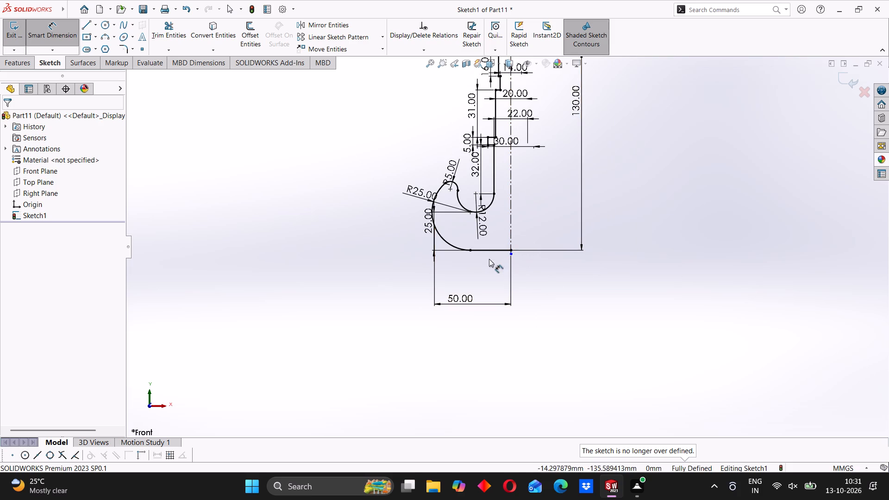
pyautogui.scroll(4, 496, 218)
pyautogui.scroll(-6, 489, 148)
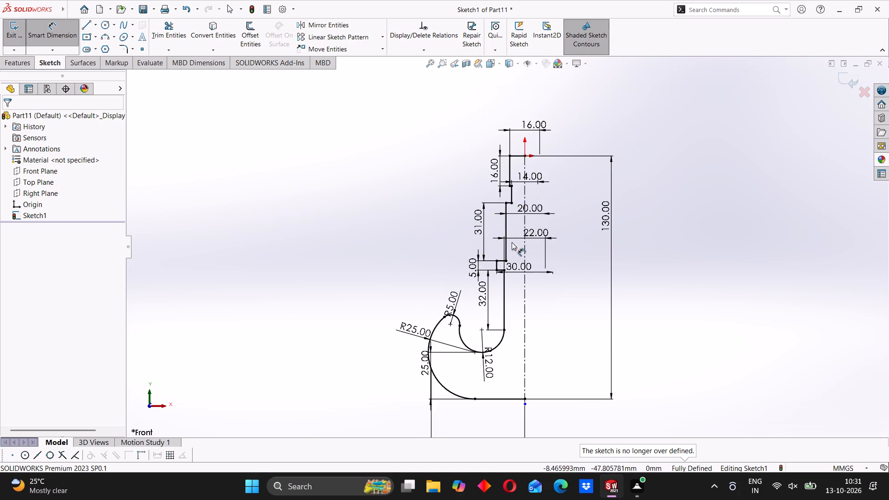
pyautogui.scroll(-3, 512, 241)
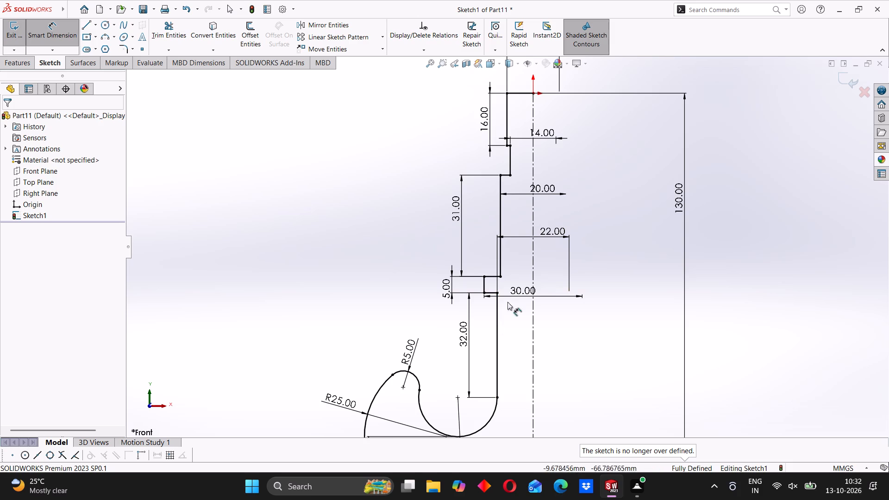
pyautogui.scroll(1, 536, 230)
pyautogui.scroll(2, 507, 407)
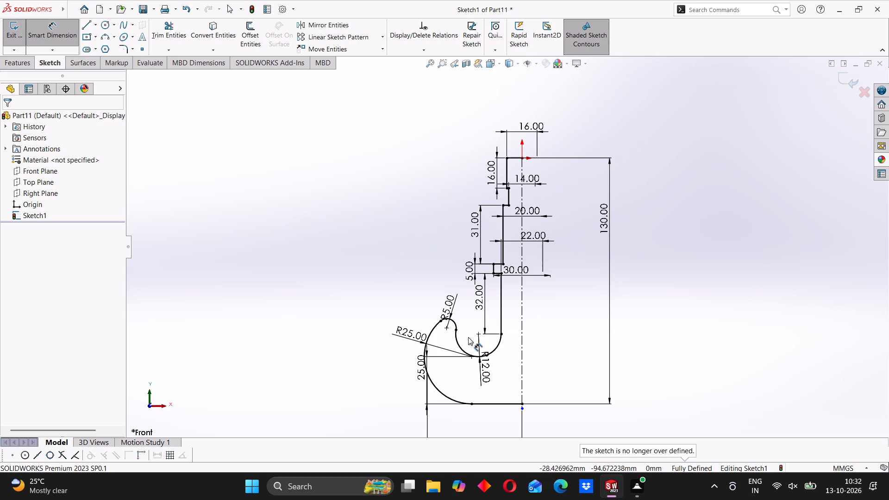
pyautogui.scroll(-2, 503, 254)
pyautogui.scroll(2, 515, 190)
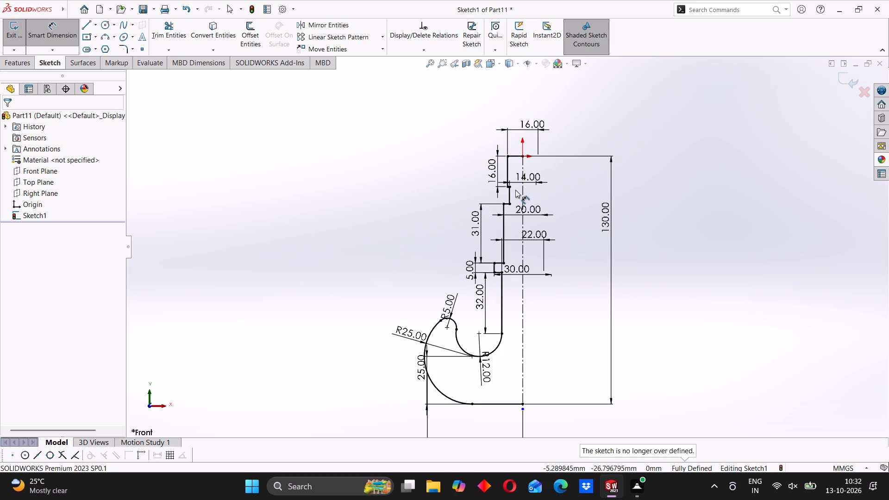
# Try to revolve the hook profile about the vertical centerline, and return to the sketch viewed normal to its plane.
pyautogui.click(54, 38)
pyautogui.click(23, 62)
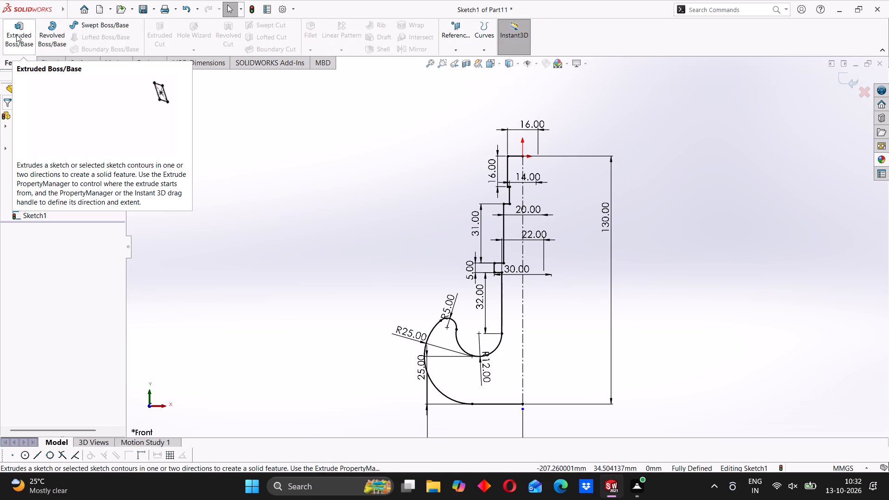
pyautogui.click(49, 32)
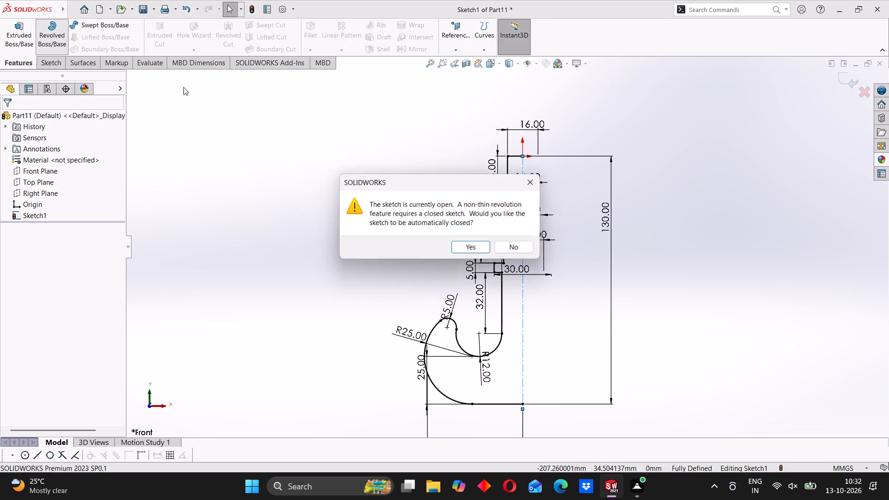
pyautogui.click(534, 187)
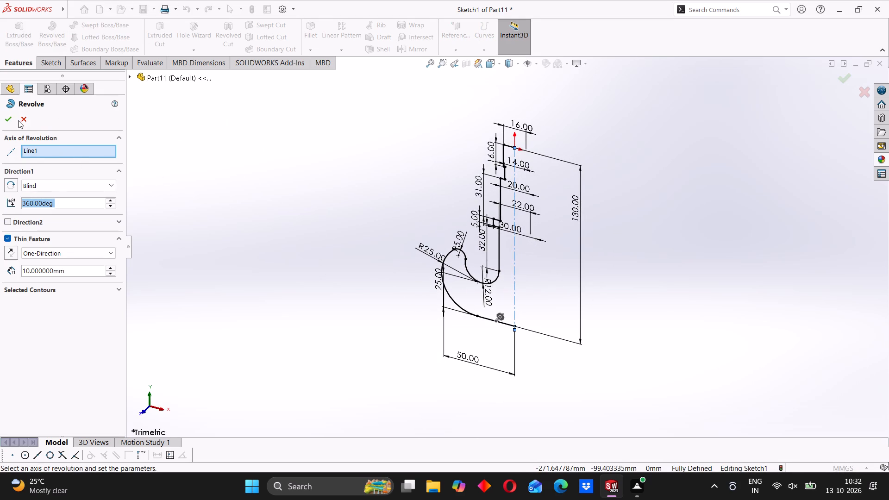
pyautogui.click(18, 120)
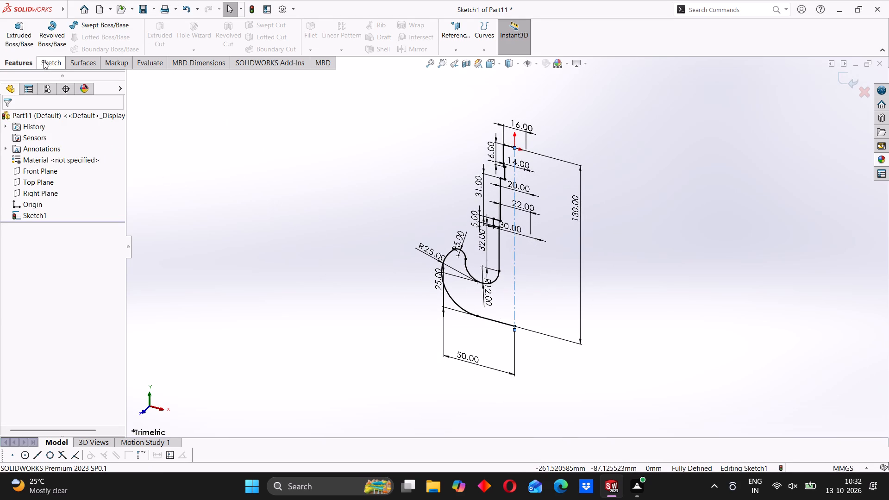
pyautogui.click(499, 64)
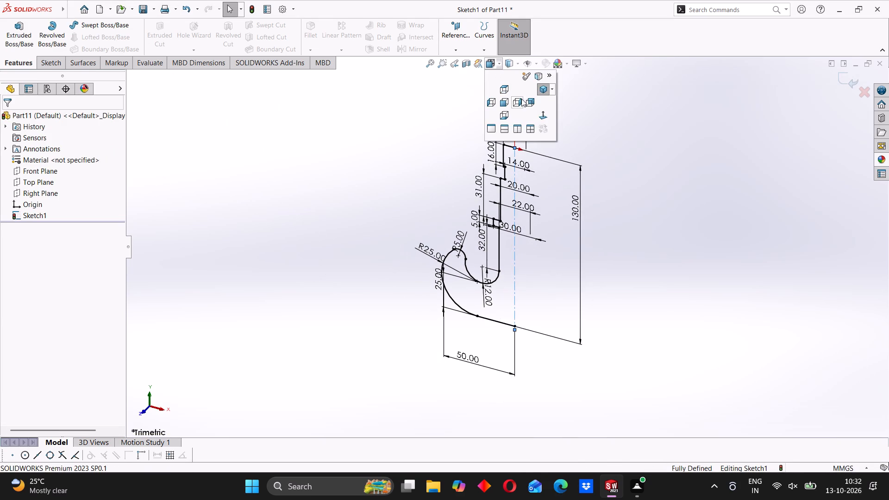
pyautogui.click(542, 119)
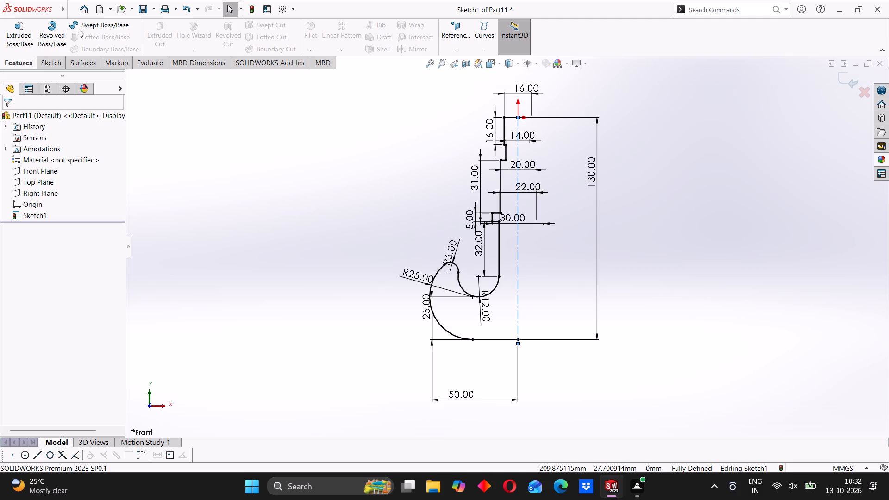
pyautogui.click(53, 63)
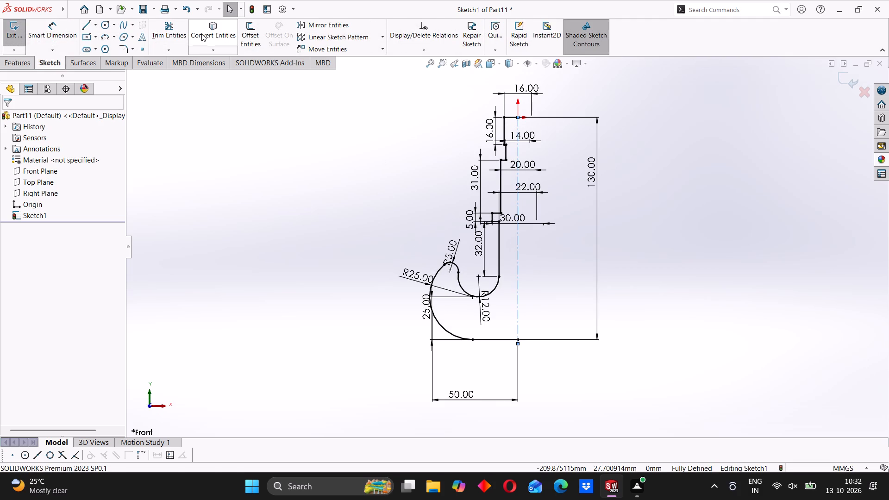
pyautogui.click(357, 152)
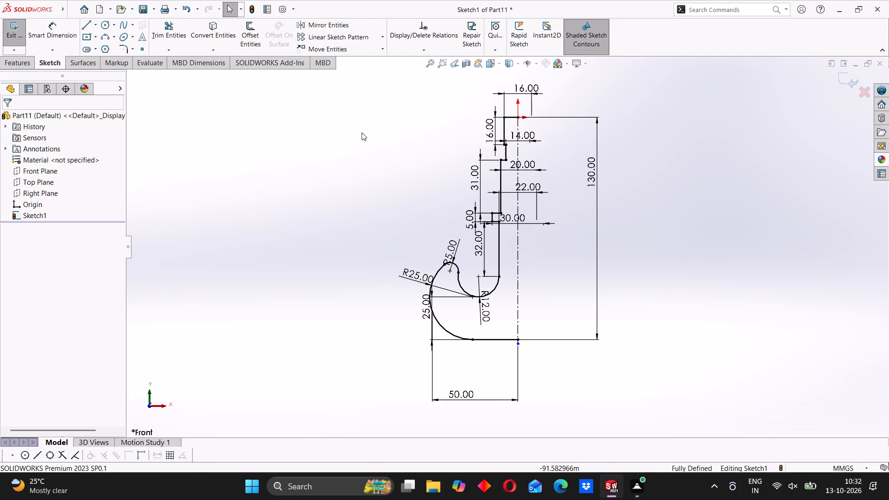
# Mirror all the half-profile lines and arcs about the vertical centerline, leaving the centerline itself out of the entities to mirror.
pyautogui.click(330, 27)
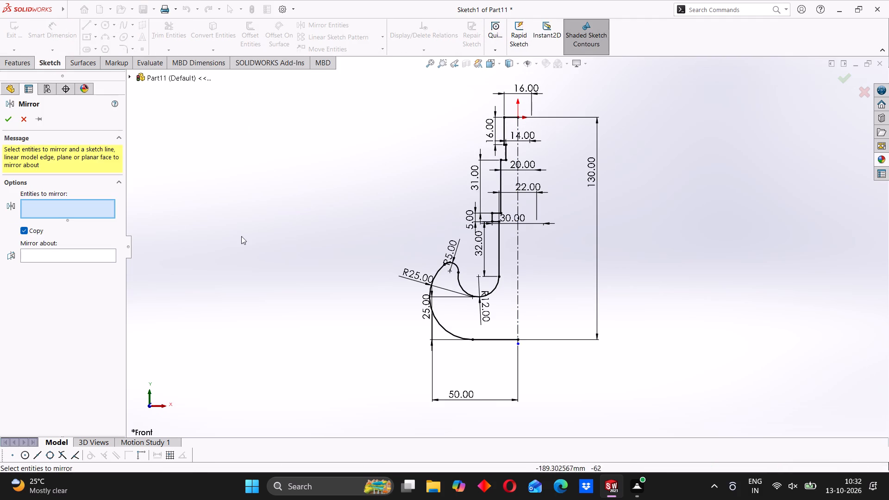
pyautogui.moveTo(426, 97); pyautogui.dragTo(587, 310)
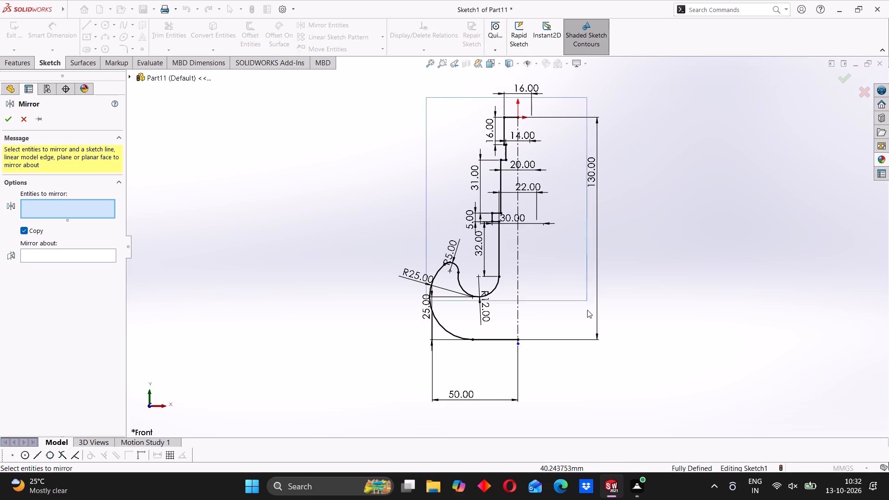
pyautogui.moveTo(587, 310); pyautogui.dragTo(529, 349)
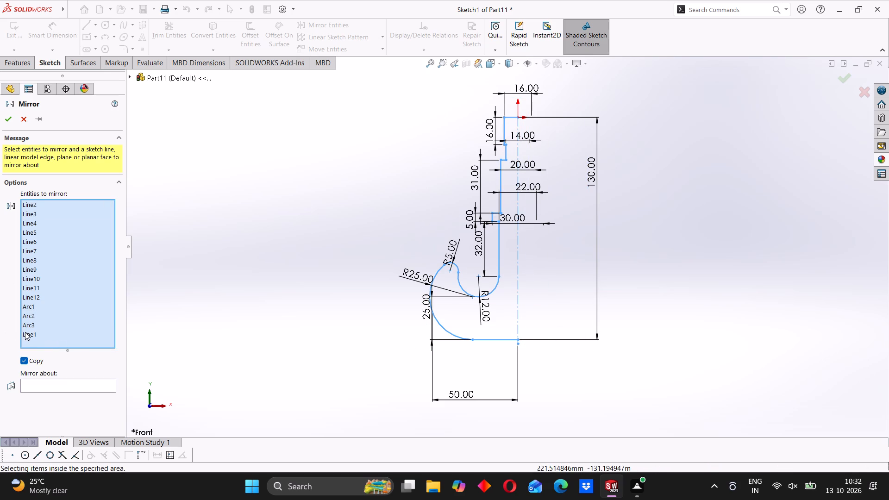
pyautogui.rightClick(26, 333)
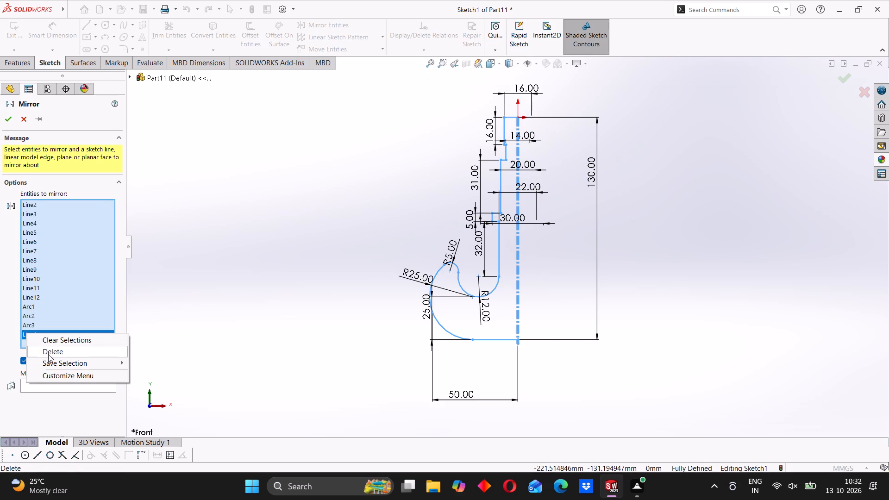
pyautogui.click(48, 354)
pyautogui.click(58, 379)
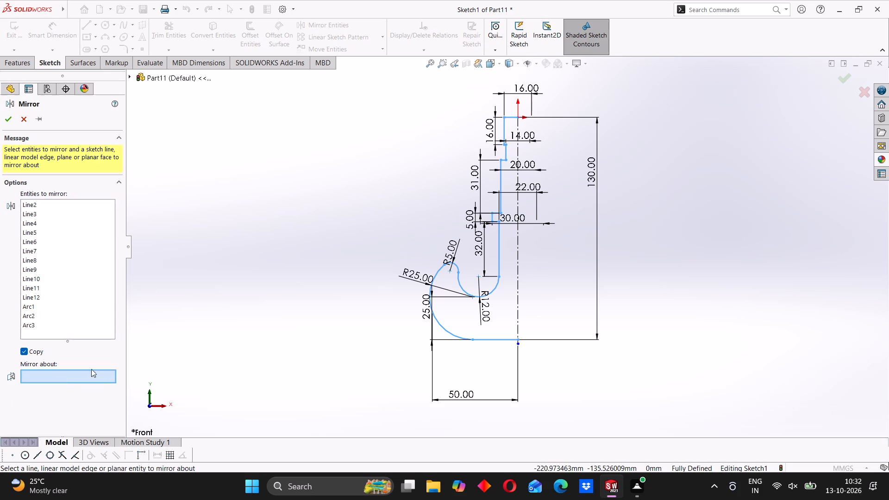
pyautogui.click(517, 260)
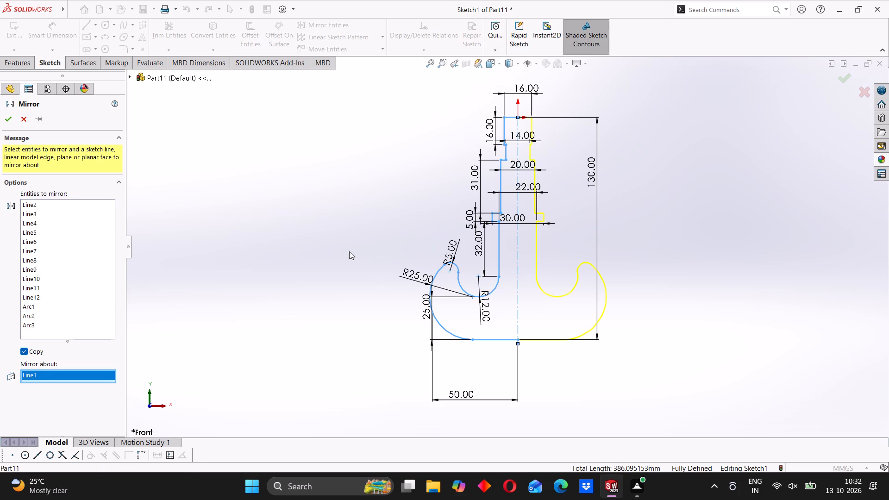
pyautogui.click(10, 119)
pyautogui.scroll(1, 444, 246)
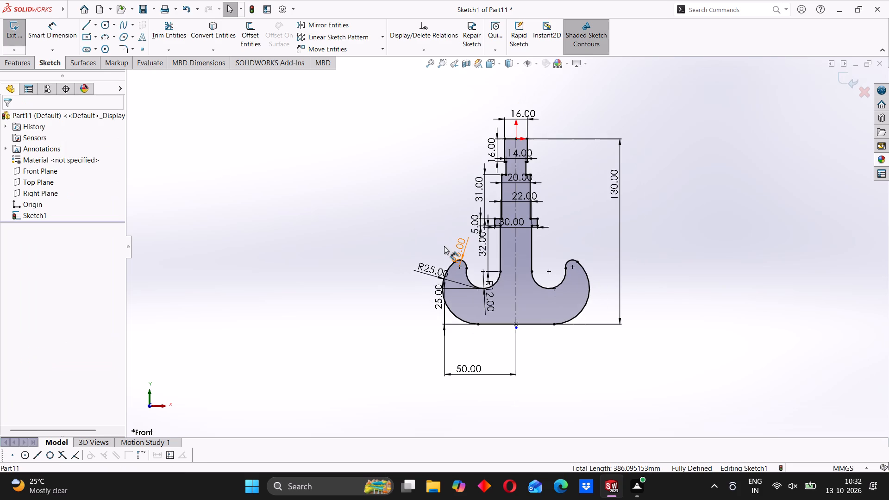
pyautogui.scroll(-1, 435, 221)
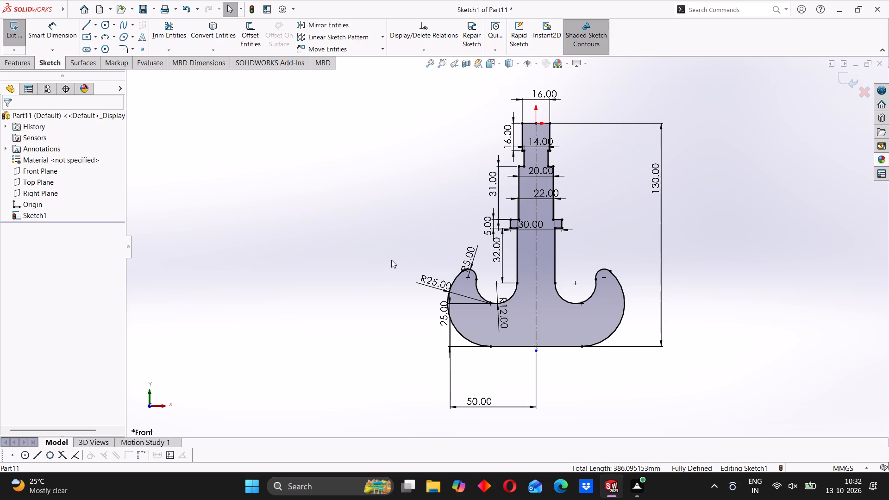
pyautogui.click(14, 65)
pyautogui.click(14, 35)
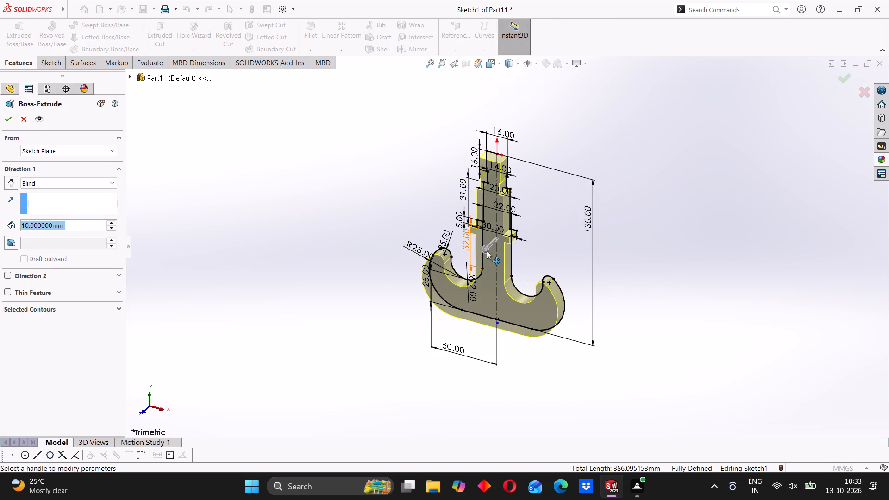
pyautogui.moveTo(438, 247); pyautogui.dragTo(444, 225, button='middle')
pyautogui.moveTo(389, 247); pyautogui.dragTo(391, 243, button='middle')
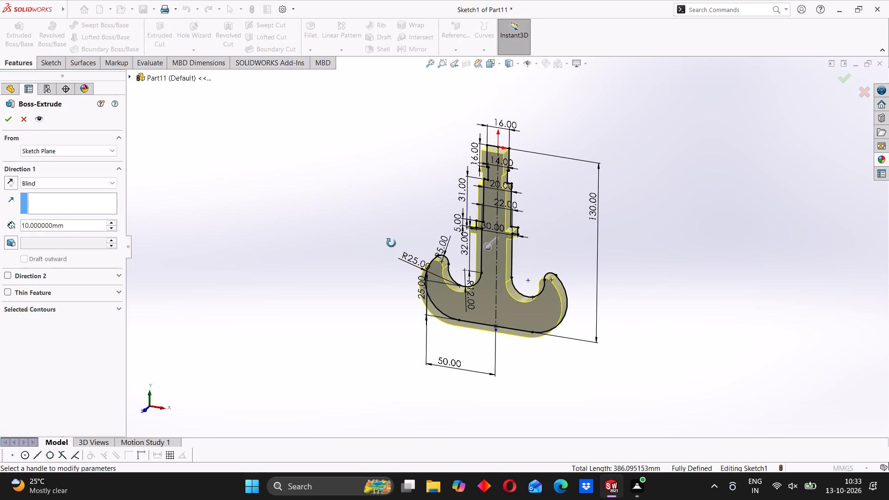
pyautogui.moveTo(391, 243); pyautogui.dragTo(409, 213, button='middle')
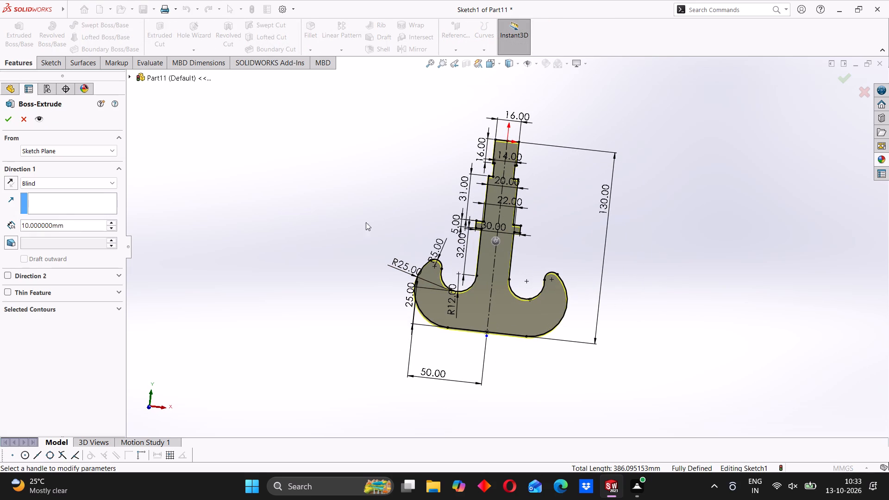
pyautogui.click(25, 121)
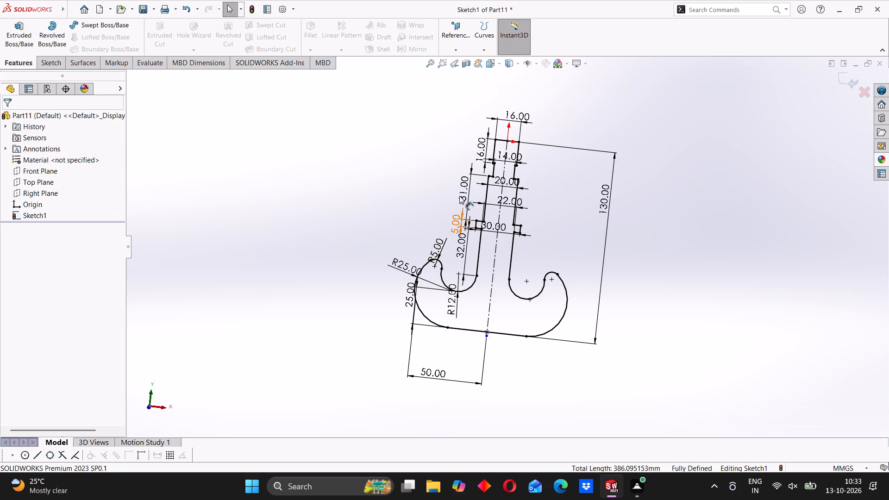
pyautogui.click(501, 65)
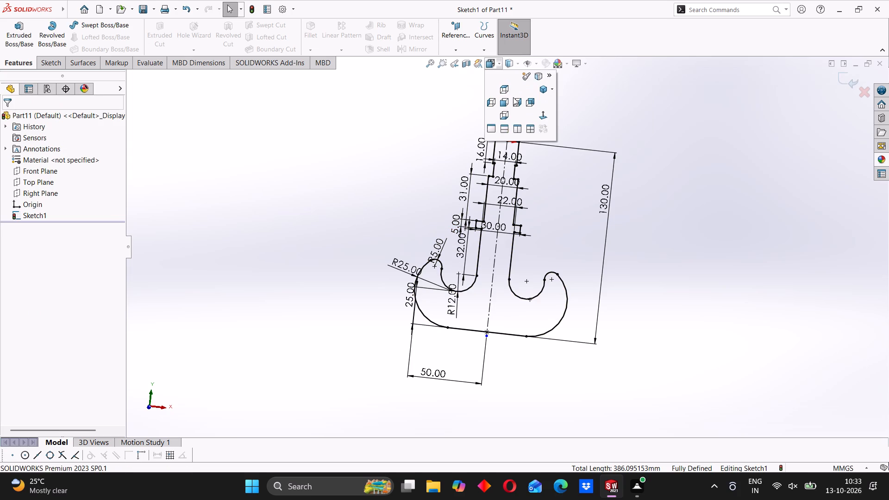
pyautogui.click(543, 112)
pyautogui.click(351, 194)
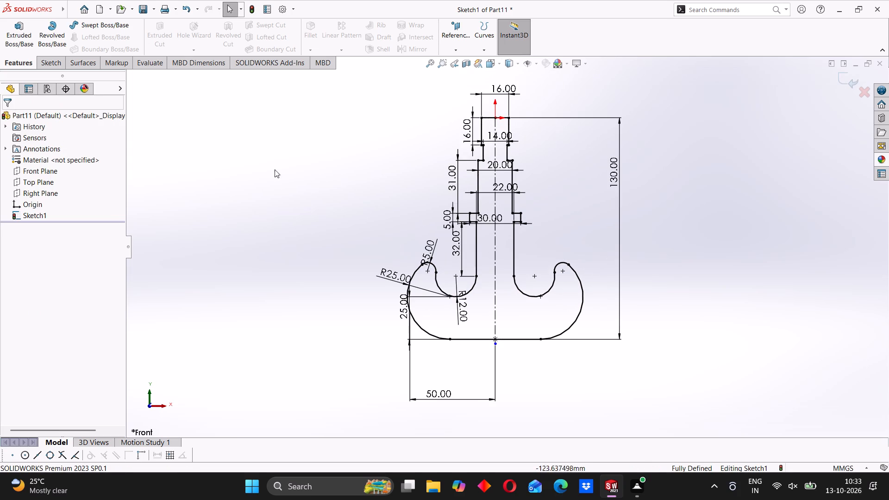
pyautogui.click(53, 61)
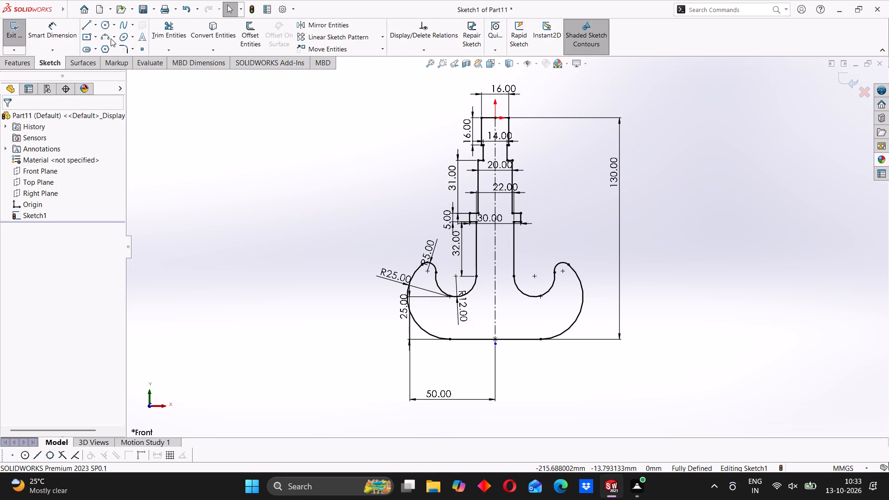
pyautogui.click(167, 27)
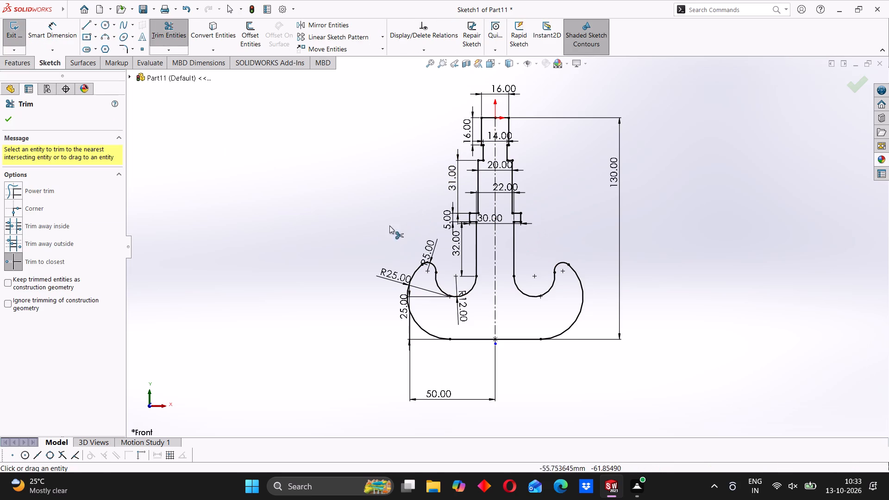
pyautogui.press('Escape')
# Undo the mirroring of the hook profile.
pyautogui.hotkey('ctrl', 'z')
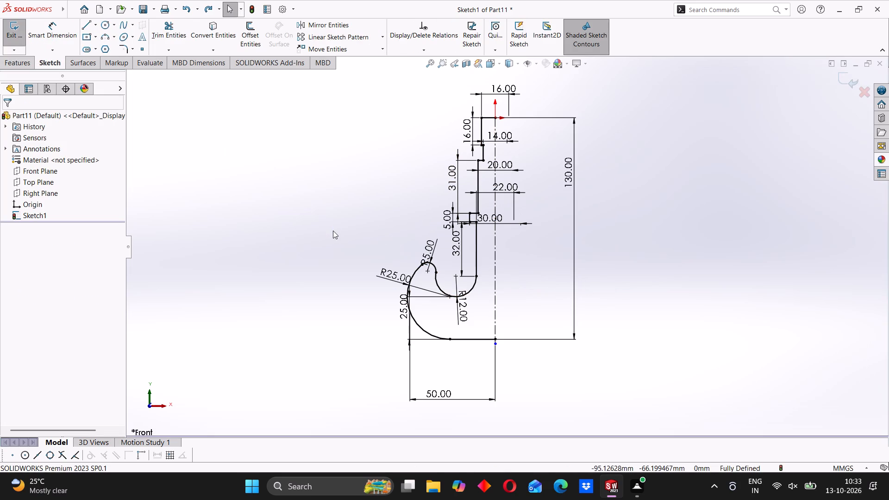
# Trim away the hook's R12, R25 and R5 arcs and the bottom horizontal line, accepting deletion of the affected relation.
pyautogui.click(165, 43)
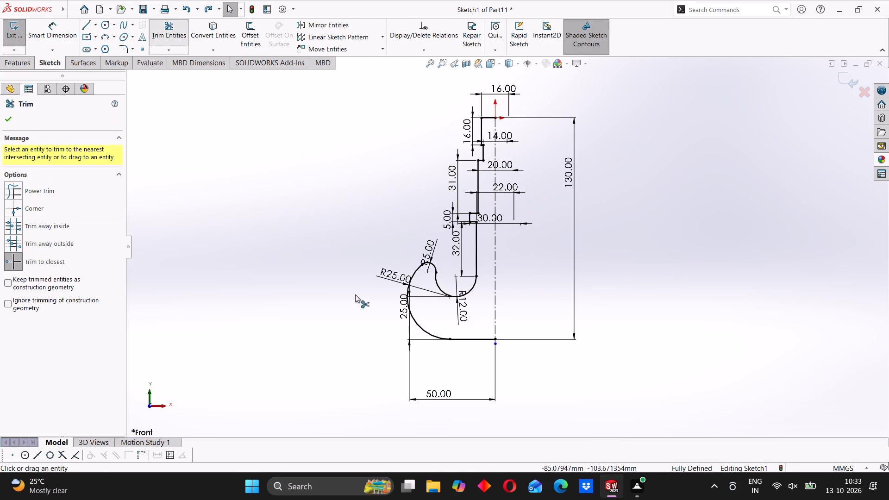
pyautogui.click(473, 289)
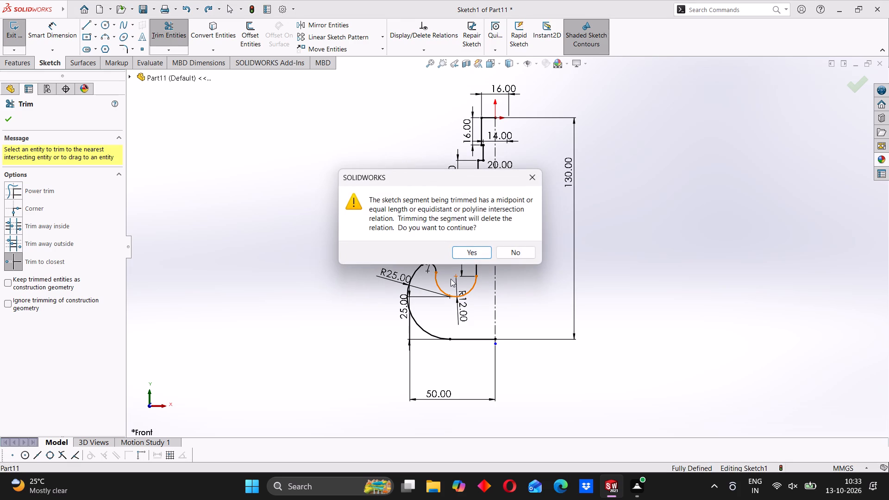
pyautogui.click(472, 251)
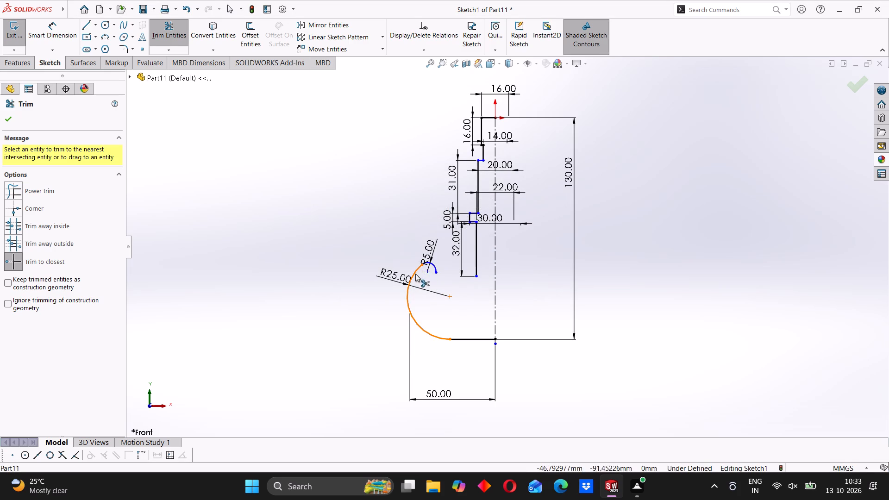
pyautogui.click(415, 274)
pyautogui.click(460, 256)
pyautogui.scroll(-2, 436, 269)
pyautogui.click(441, 262)
pyautogui.scroll(3, 484, 317)
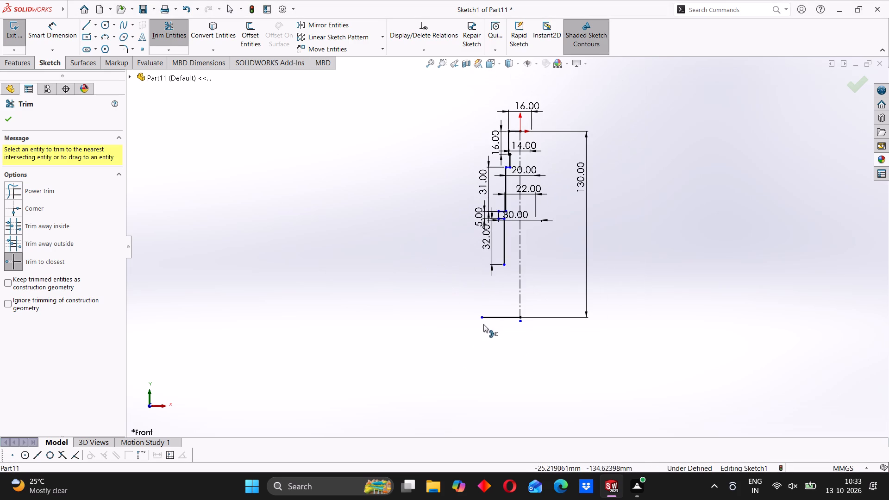
pyautogui.click(498, 318)
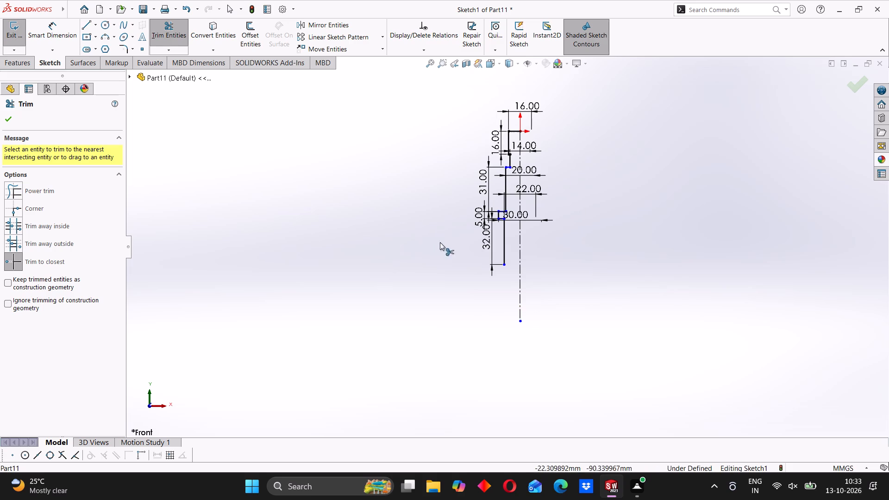
# Dimension the vertical centerline from the origin to its lower endpoint as 130 mm.
pyautogui.click(58, 37)
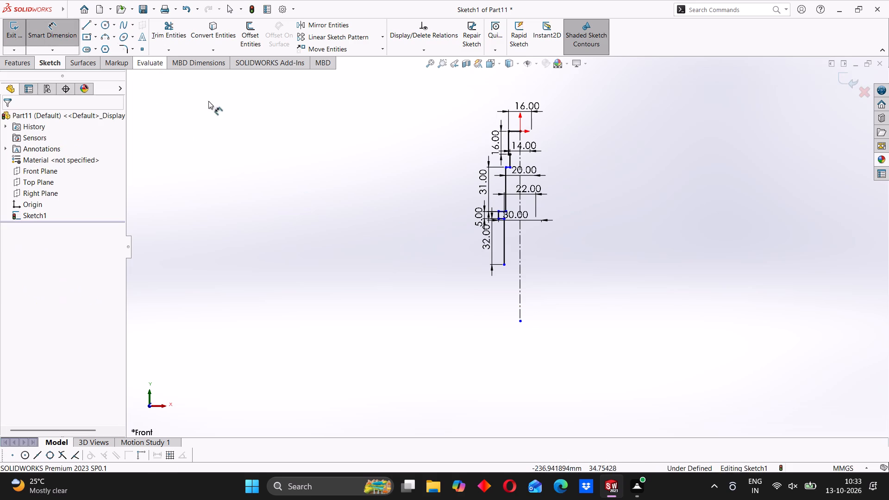
pyautogui.click(520, 322)
pyautogui.moveTo(520, 130); pyautogui.dragTo(526, 130)
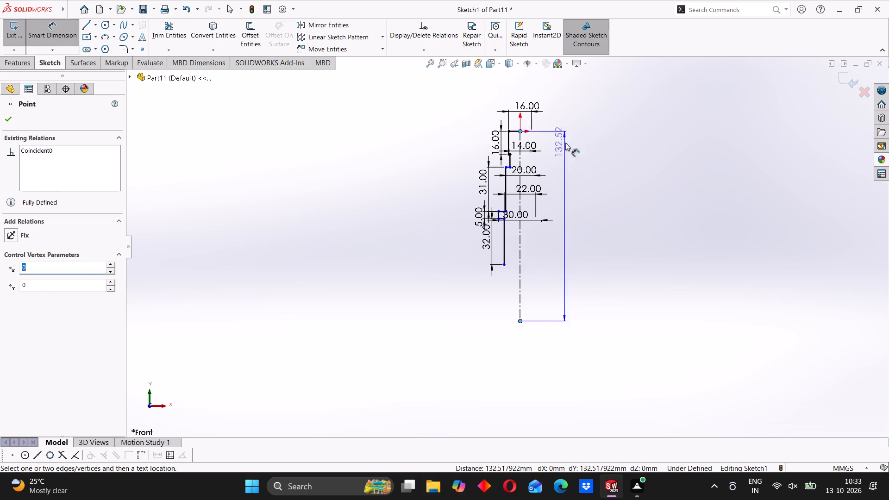
pyautogui.click(595, 155)
pyautogui.press('1')
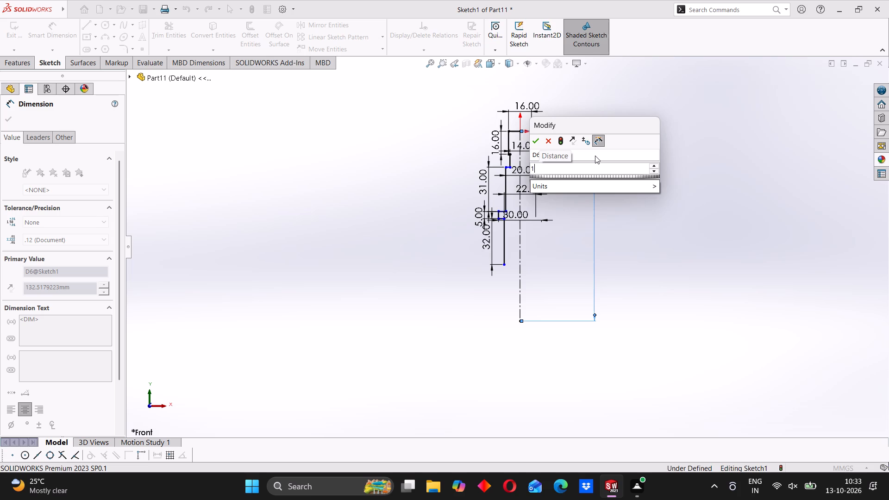
pyautogui.write('30')
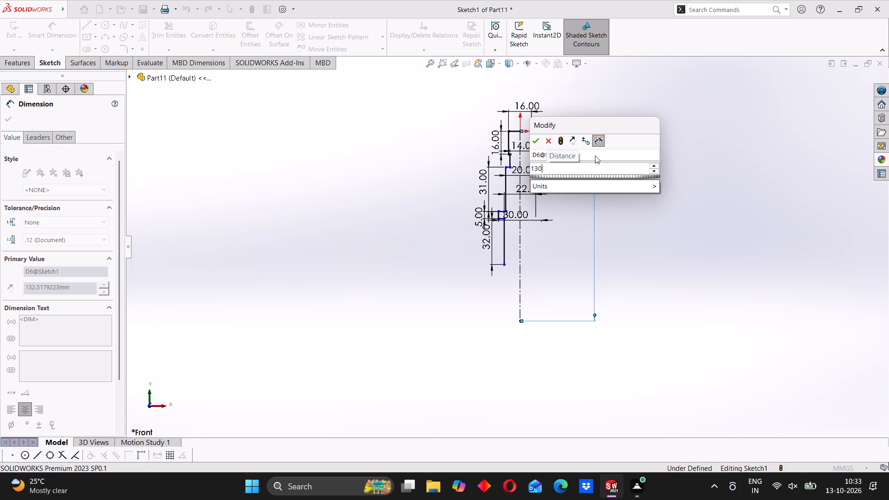
pyautogui.press('Return')
pyautogui.click(405, 239)
# Examine the stepped shank and collar for horizontal step lines that are not fully defined.
pyautogui.scroll(-3, 524, 175)
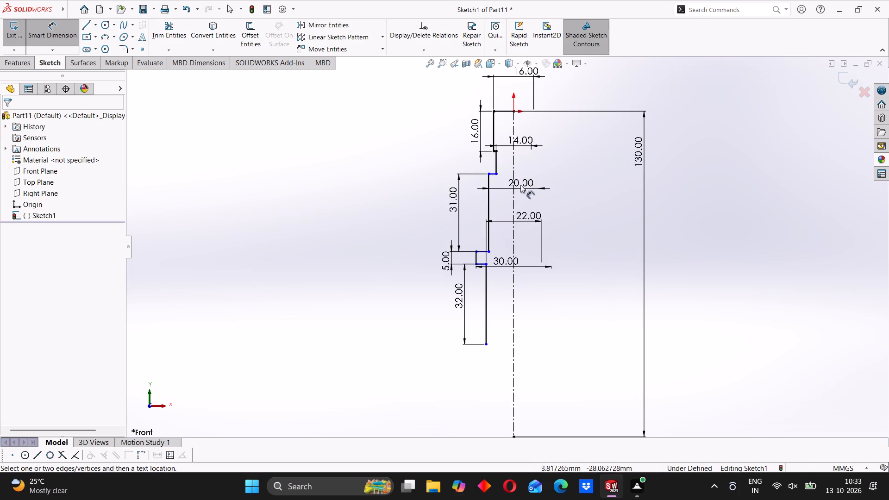
pyautogui.scroll(-5, 514, 191)
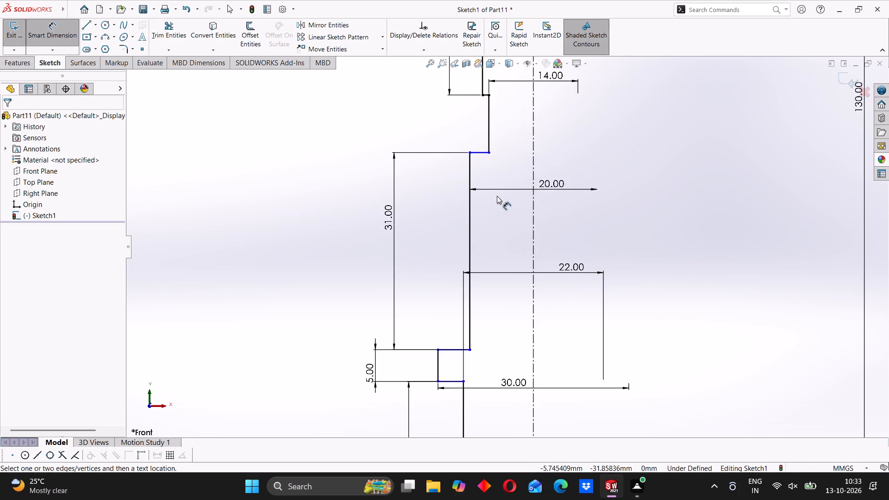
pyautogui.scroll(3, 497, 196)
pyautogui.scroll(-2, 497, 196)
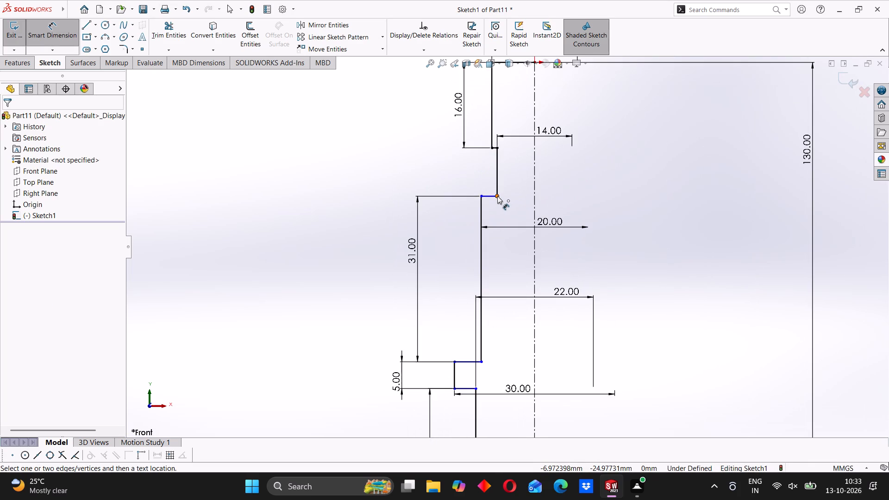
pyautogui.scroll(-2, 483, 204)
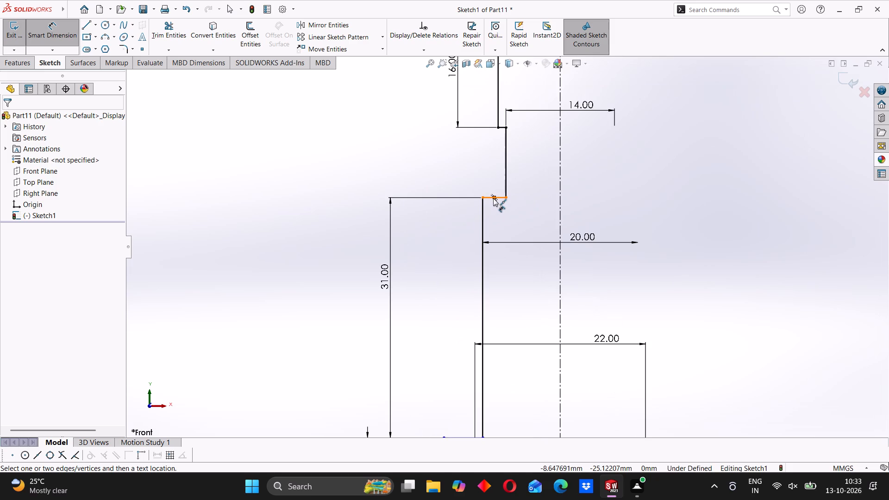
pyautogui.scroll(2, 516, 245)
pyautogui.scroll(2, 521, 287)
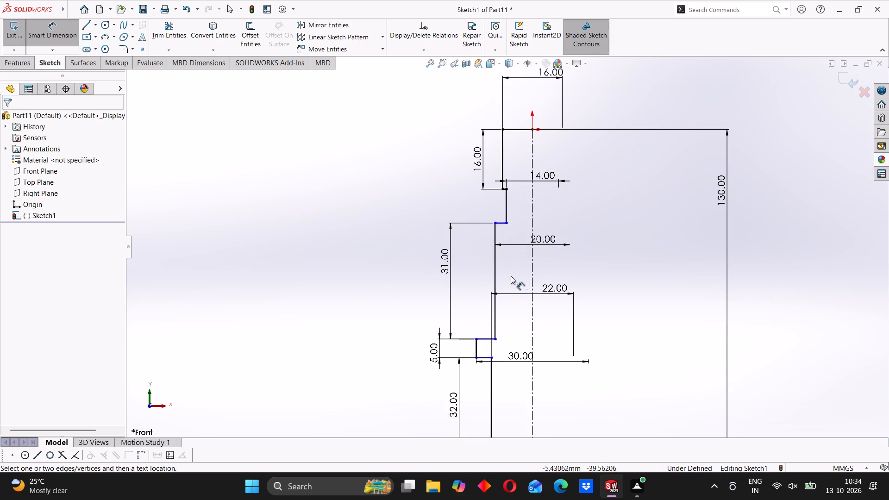
pyautogui.scroll(-3, 497, 222)
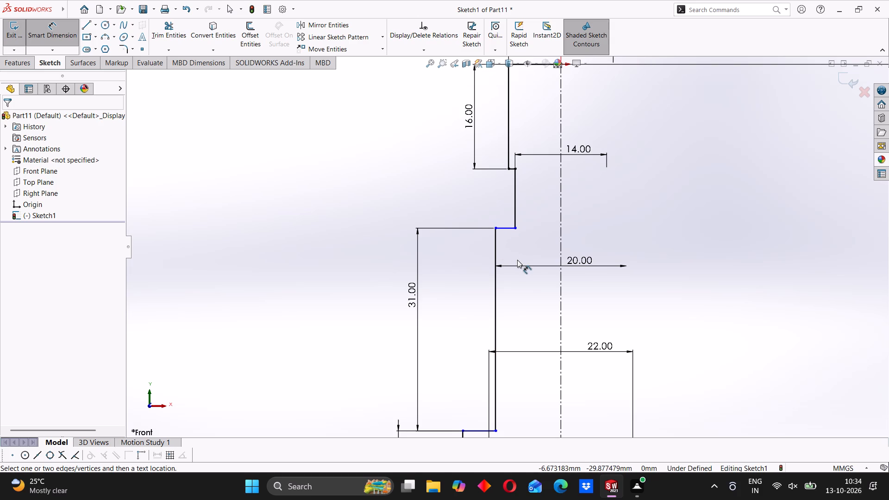
pyautogui.scroll(5, 522, 287)
pyautogui.scroll(-4, 511, 323)
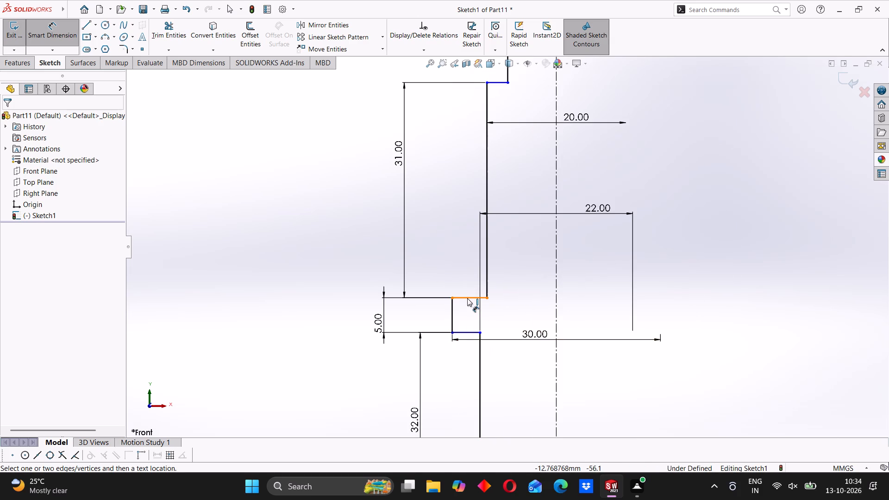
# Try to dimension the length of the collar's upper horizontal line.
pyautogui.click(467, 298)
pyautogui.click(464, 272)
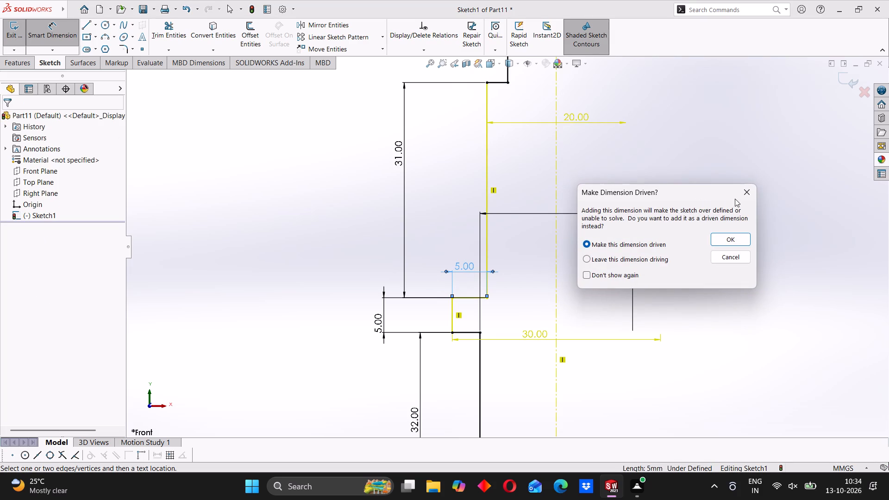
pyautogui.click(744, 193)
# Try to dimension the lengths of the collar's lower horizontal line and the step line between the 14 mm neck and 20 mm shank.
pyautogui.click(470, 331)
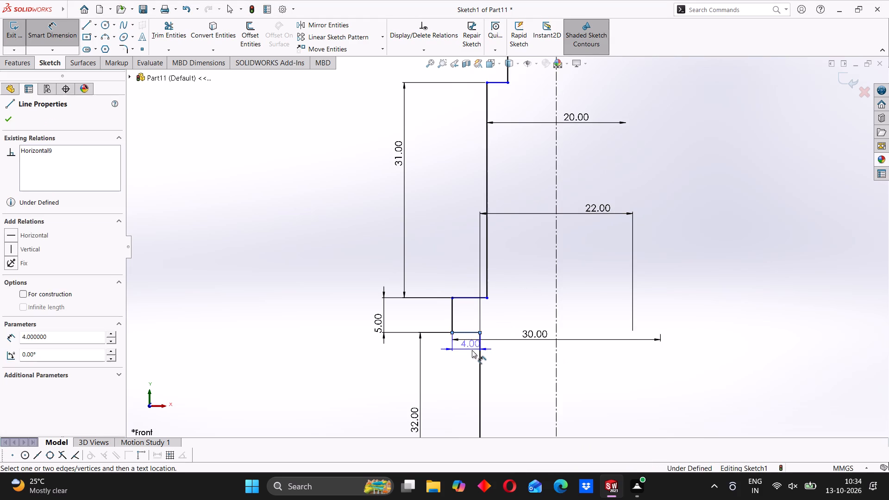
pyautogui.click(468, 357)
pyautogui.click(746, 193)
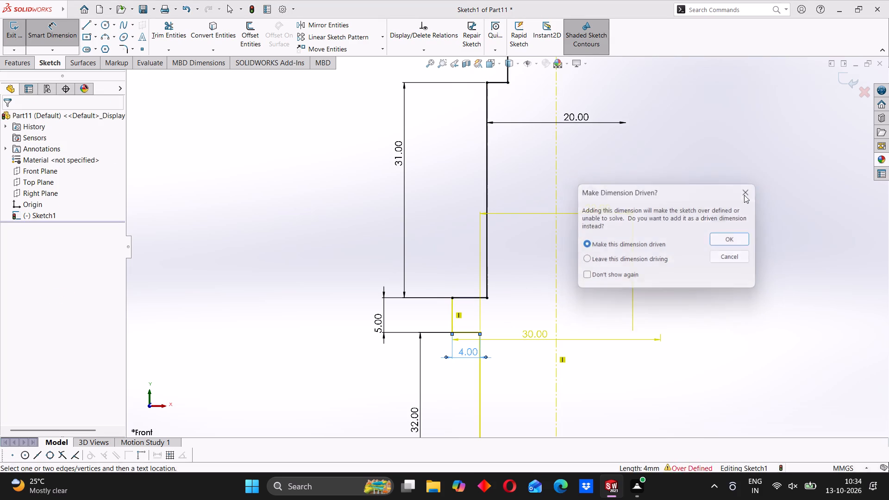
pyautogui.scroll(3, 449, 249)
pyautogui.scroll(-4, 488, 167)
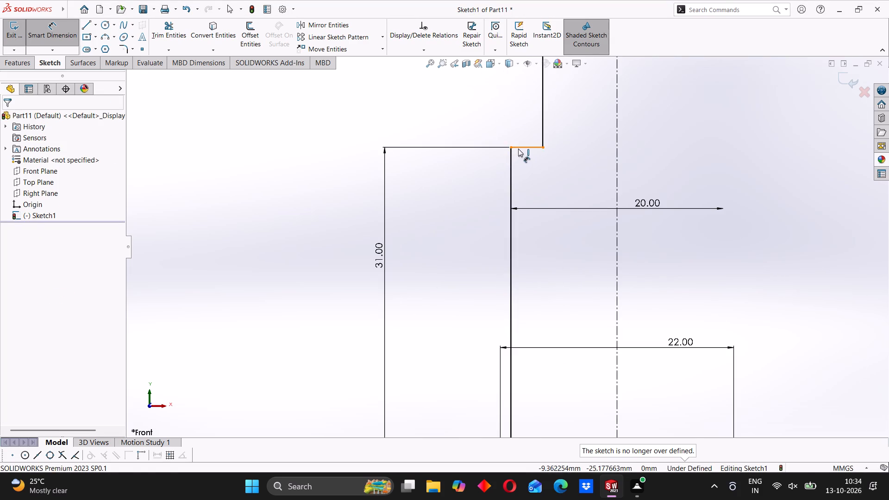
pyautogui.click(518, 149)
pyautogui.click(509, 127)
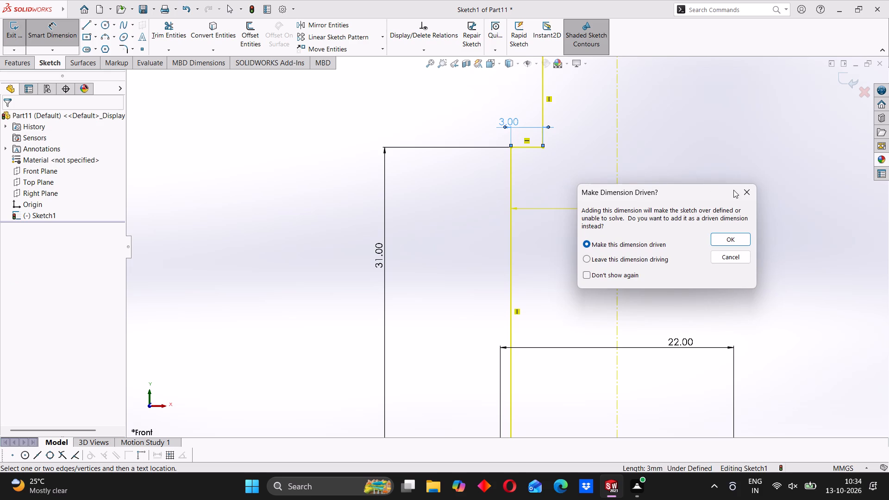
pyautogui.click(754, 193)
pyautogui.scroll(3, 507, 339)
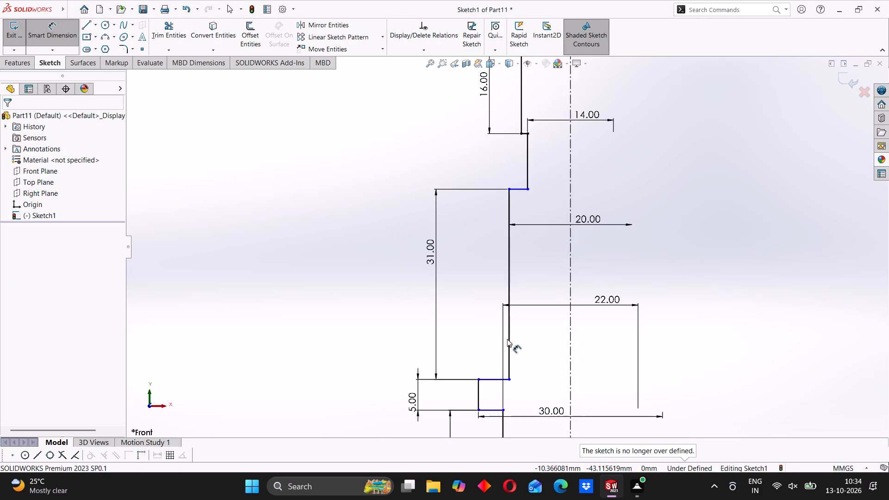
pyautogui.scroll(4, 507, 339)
# Sketch a horizontal line from the lower end of the 22 mm diameter shank section to the vertical centerline.
pyautogui.click(62, 32)
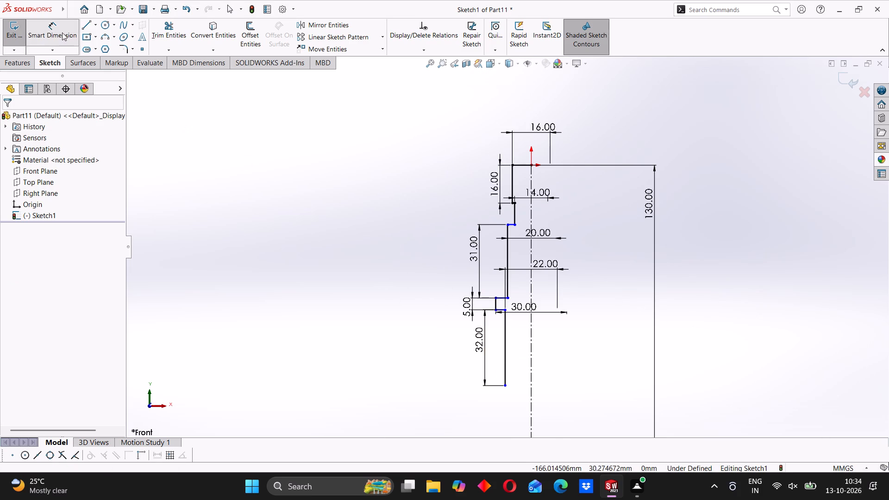
pyautogui.click(83, 21)
pyautogui.click(504, 386)
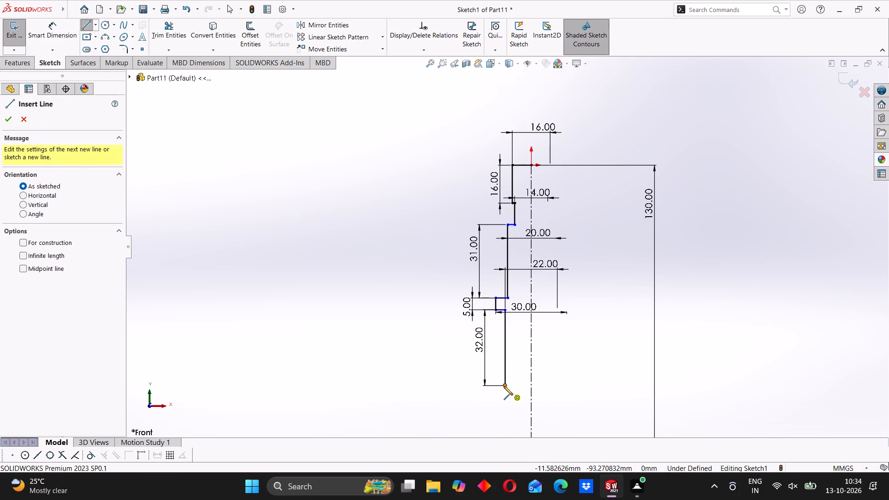
pyautogui.click(531, 385)
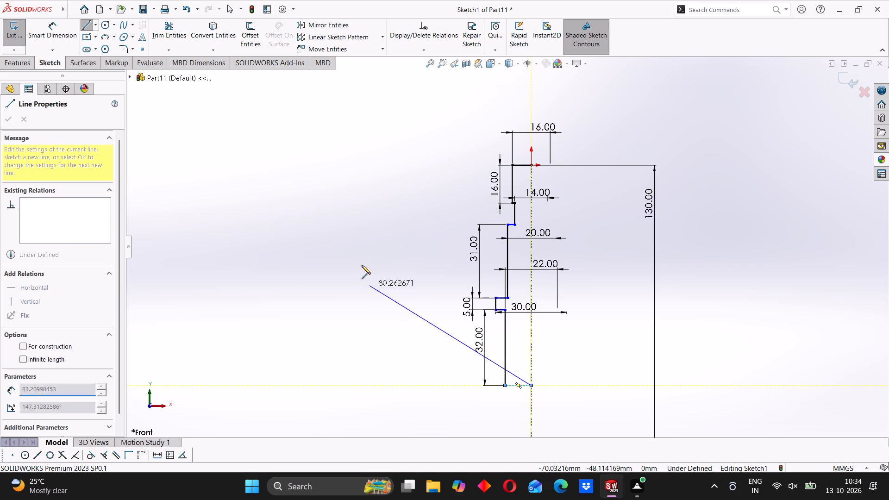
pyautogui.rightClick(357, 247)
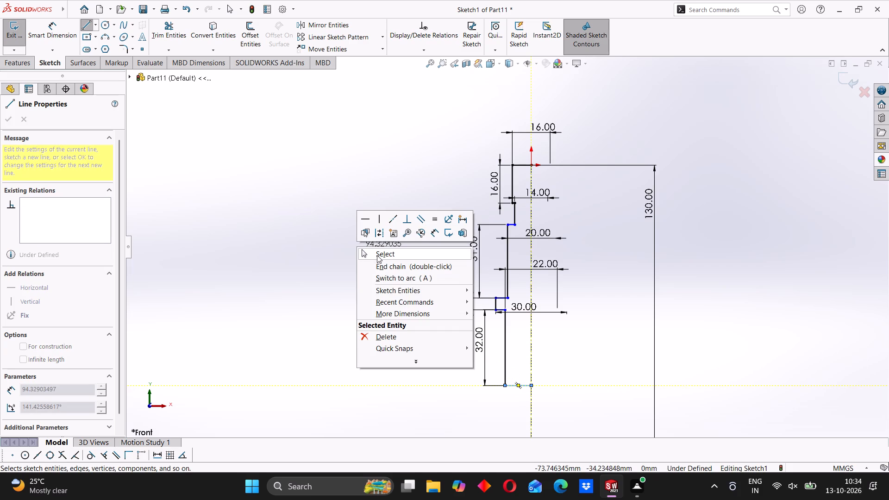
pyautogui.click(377, 255)
pyautogui.scroll(3, 416, 359)
pyautogui.click(422, 347)
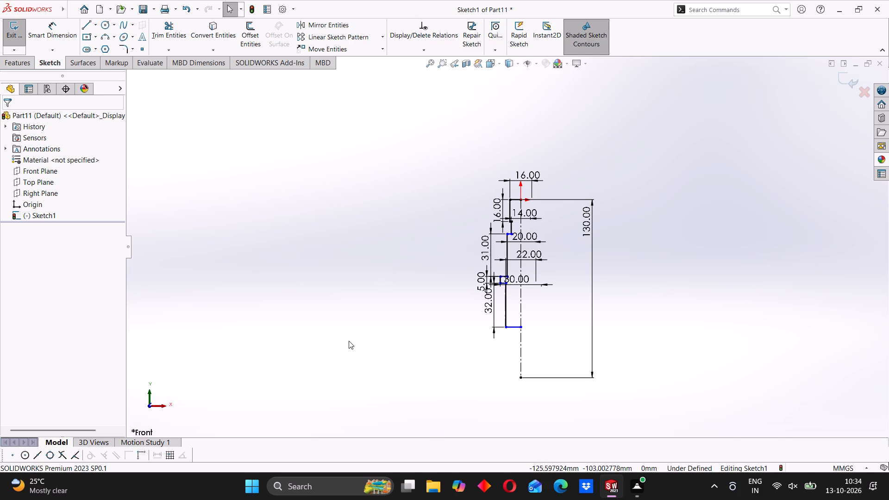
# Dimension the vertical distance from the centerline's lower endpoint to the profile's bottom horizontal line as 43 mm.
pyautogui.click(43, 21)
pyautogui.click(522, 378)
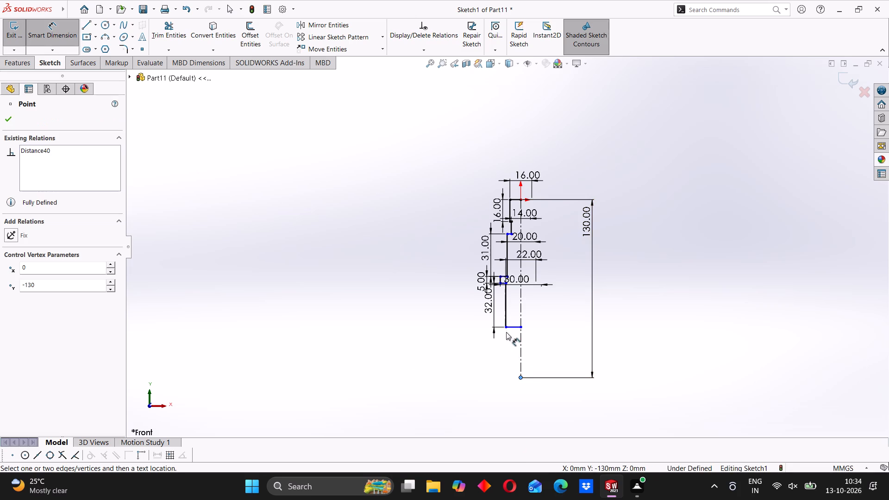
pyautogui.click(512, 328)
pyautogui.click(447, 333)
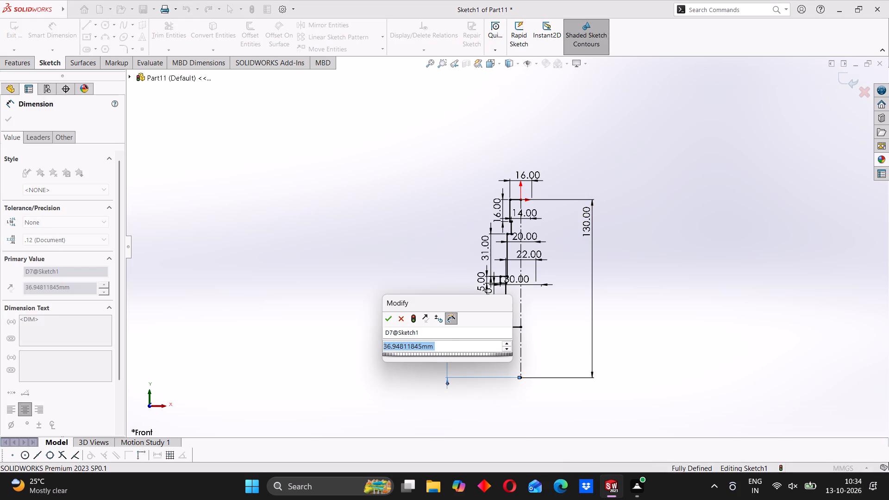
pyautogui.write('43')
pyautogui.press('Return')
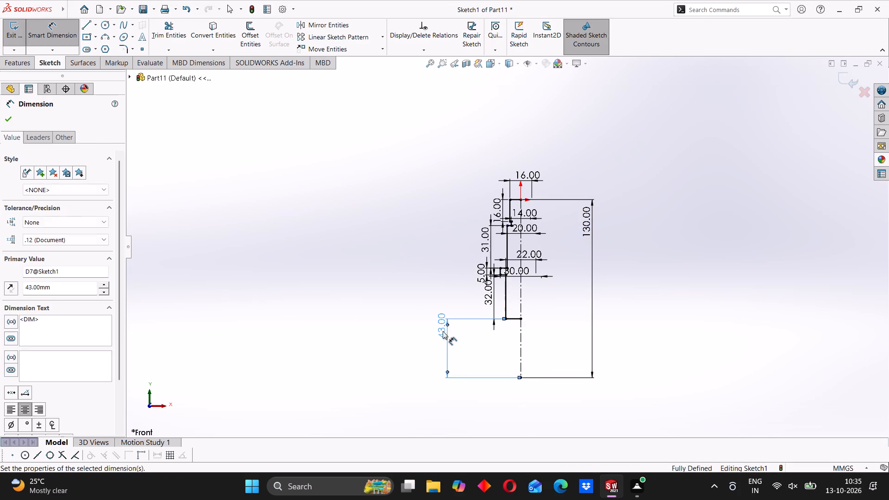
pyautogui.click(394, 299)
# Examine the lines and dimensions of the stepped profile from the neck down to the bottom of the shank.
pyautogui.scroll(-6, 512, 242)
pyautogui.scroll(-4, 516, 192)
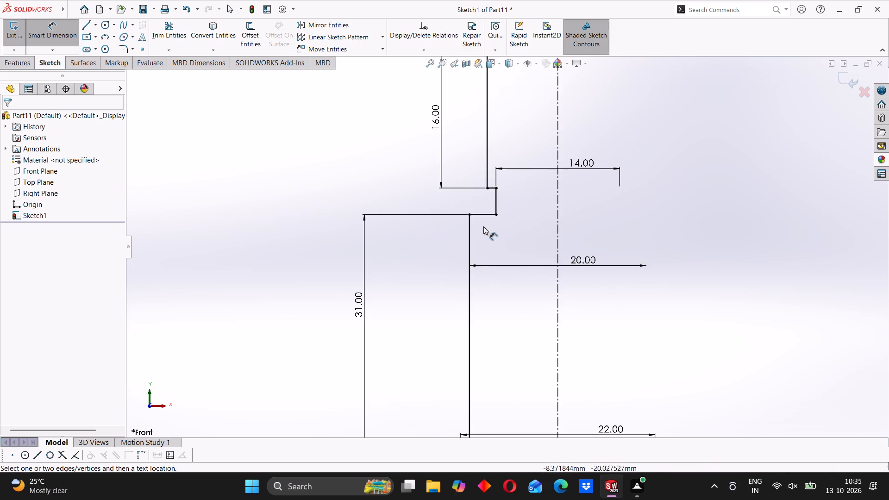
pyautogui.scroll(7, 481, 231)
pyautogui.scroll(1, 507, 317)
pyautogui.scroll(-4, 506, 317)
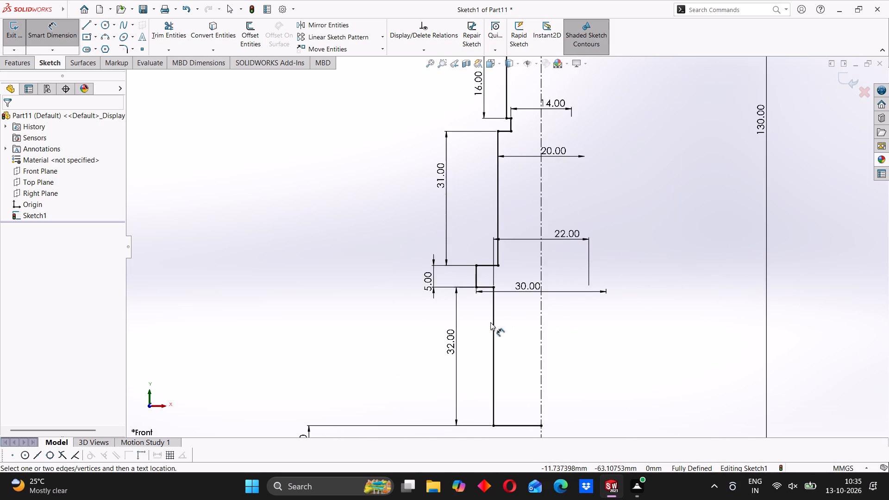
pyautogui.scroll(6, 488, 312)
pyautogui.click(418, 293)
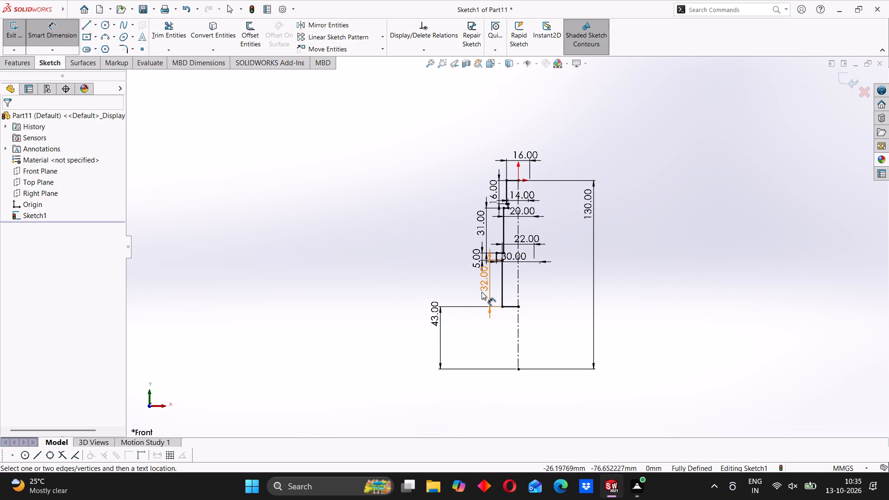
pyautogui.scroll(-7, 503, 279)
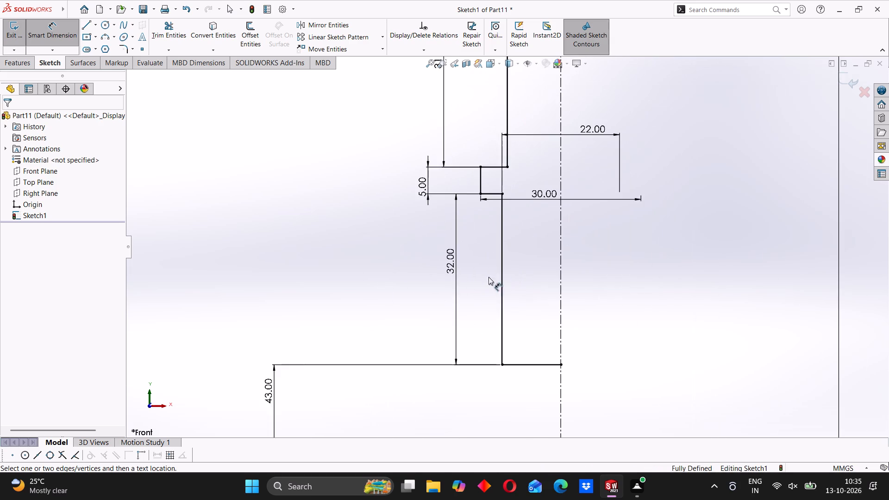
pyautogui.scroll(5, 475, 279)
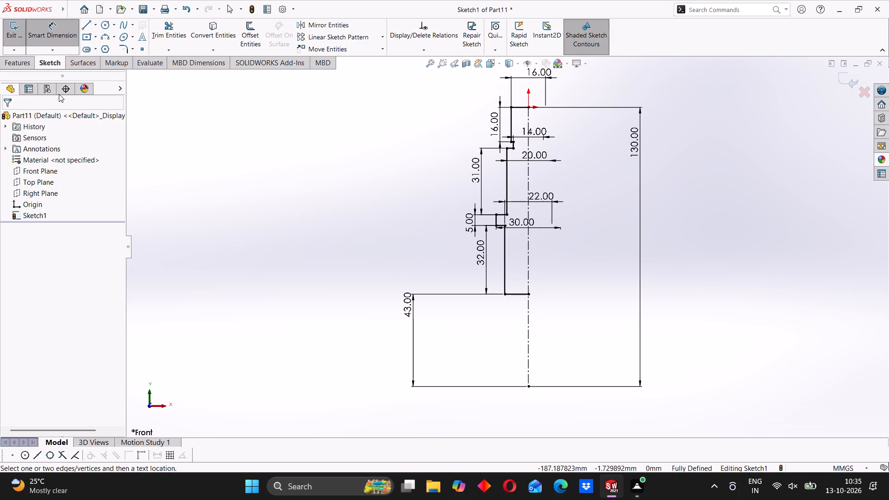
# Revolve the stepped profile 360 degrees about the vertical centerline, letting the open sketch be closed automatically.
pyautogui.click(6, 62)
pyautogui.click(52, 36)
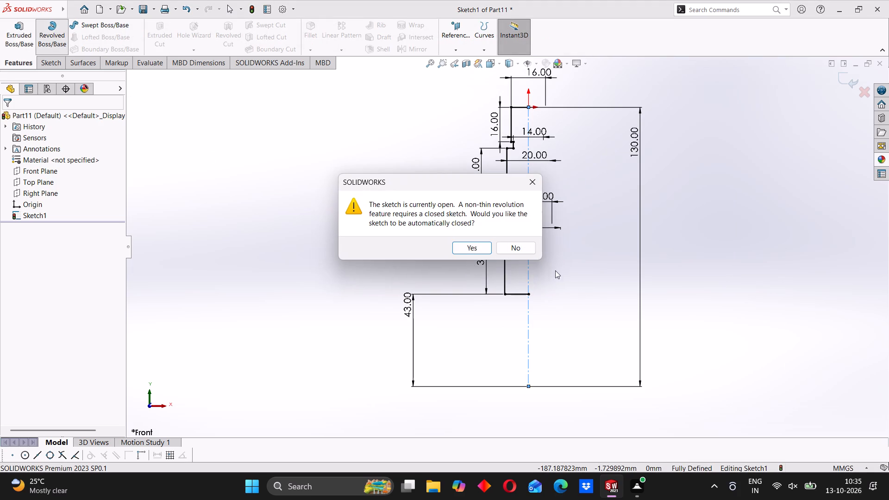
pyautogui.click(461, 249)
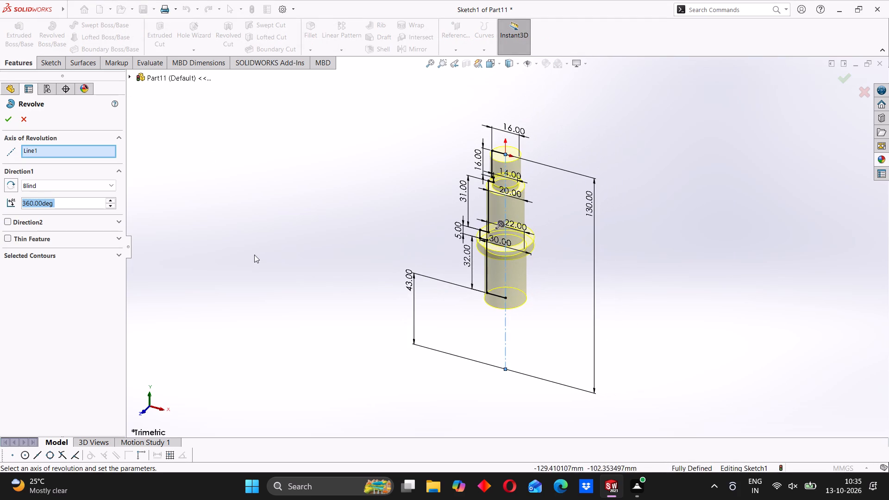
pyautogui.click(6, 120)
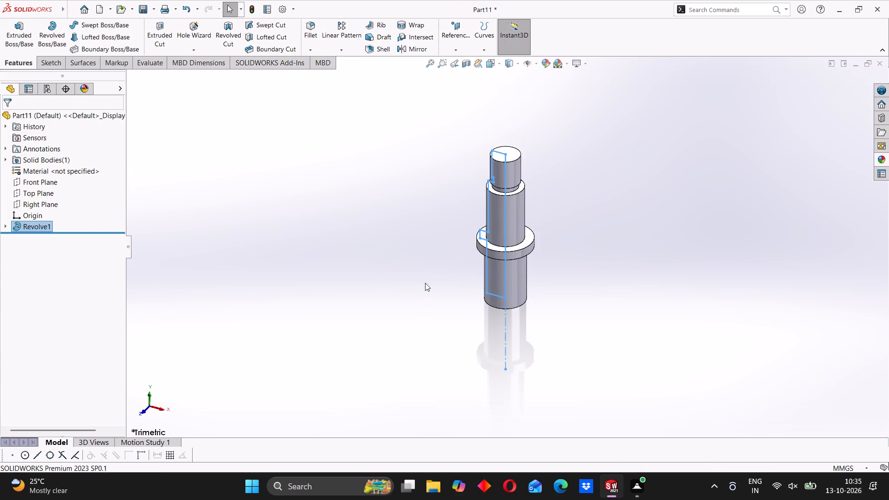
# Examine the revolved stepped shank and its collar from several sides.
pyautogui.moveTo(439, 312); pyautogui.dragTo(466, 301, button='middle')
pyautogui.moveTo(492, 284); pyautogui.dragTo(456, 244, button='middle')
pyautogui.click(414, 291)
pyautogui.moveTo(465, 328); pyautogui.dragTo(488, 329, button='middle')
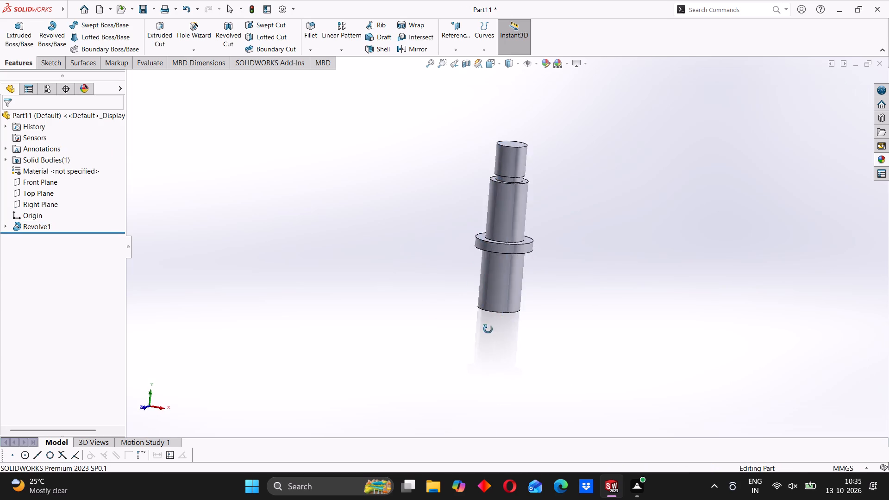
pyautogui.moveTo(488, 329); pyautogui.dragTo(499, 304, button='middle')
pyautogui.moveTo(466, 312); pyautogui.dragTo(574, 365, button='middle')
pyautogui.moveTo(484, 258); pyautogui.dragTo(507, 316, button='middle')
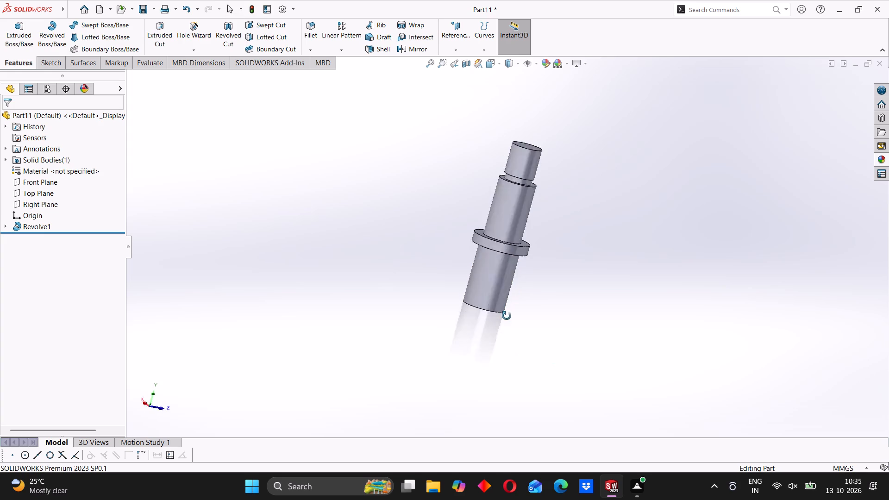
pyautogui.moveTo(507, 316); pyautogui.dragTo(436, 319, button='middle')
pyautogui.moveTo(495, 317); pyautogui.dragTo(504, 279, button='middle')
pyautogui.moveTo(537, 307); pyautogui.dragTo(520, 310, button='middle')
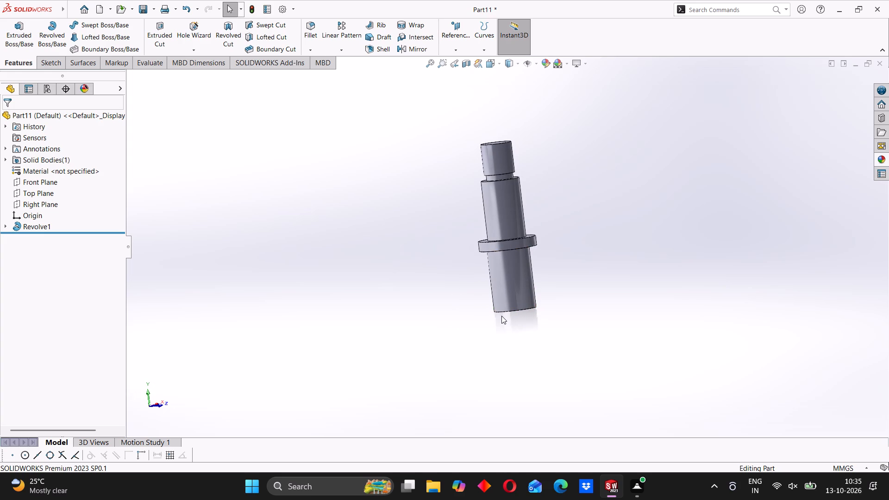
# In a new sketch on the Front Plane, draw a three-point arc of about 22 mm radius from the shank's bottom corner, curving below it.
pyautogui.click(53, 182)
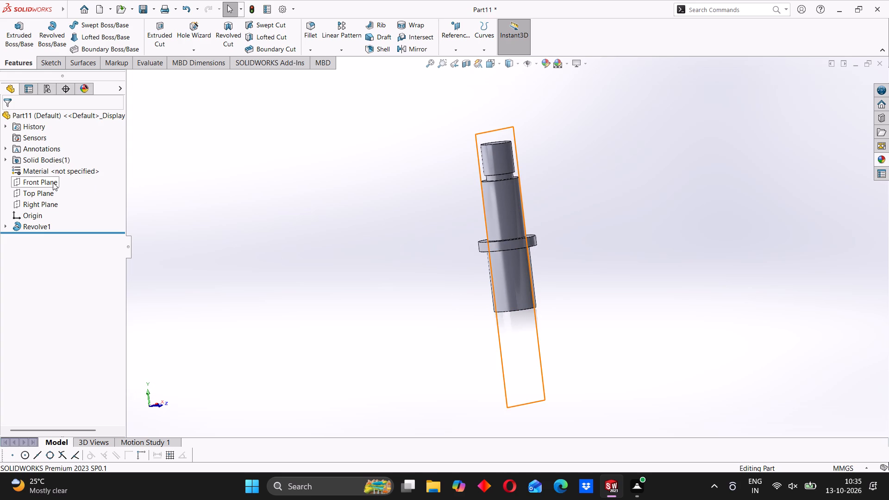
pyautogui.click(58, 172)
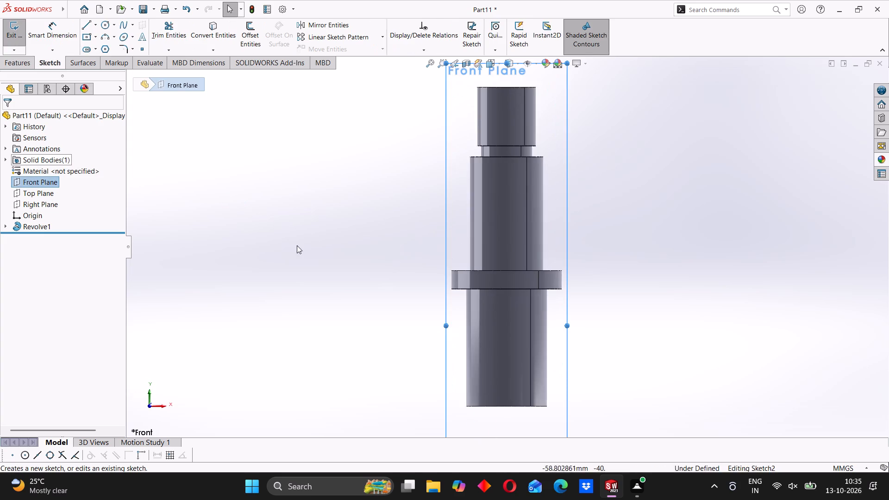
pyautogui.scroll(6, 318, 258)
pyautogui.click(402, 279)
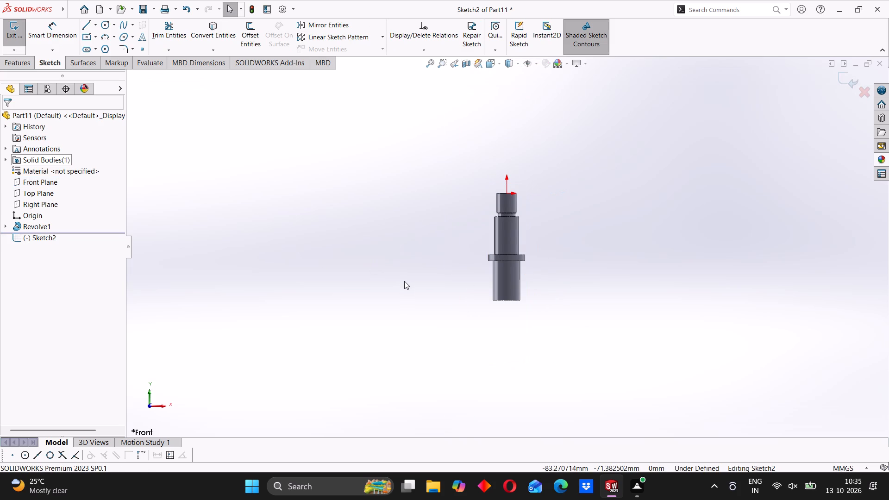
pyautogui.click(91, 28)
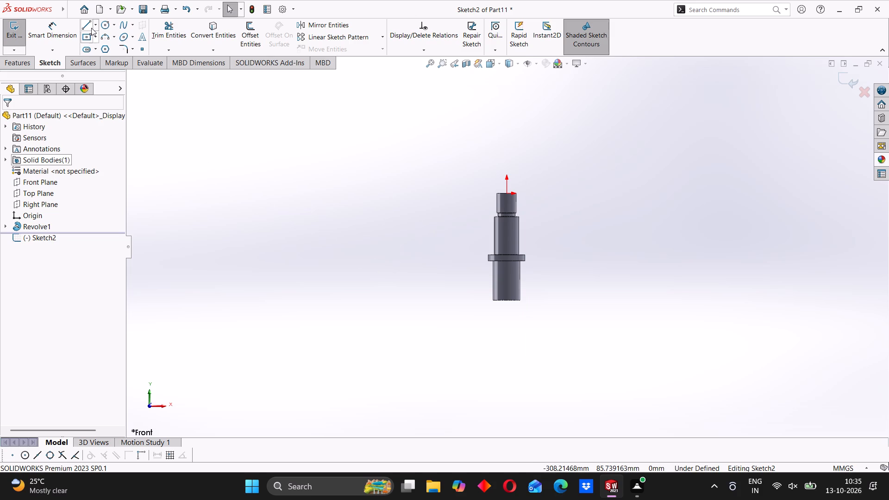
pyautogui.click(493, 305)
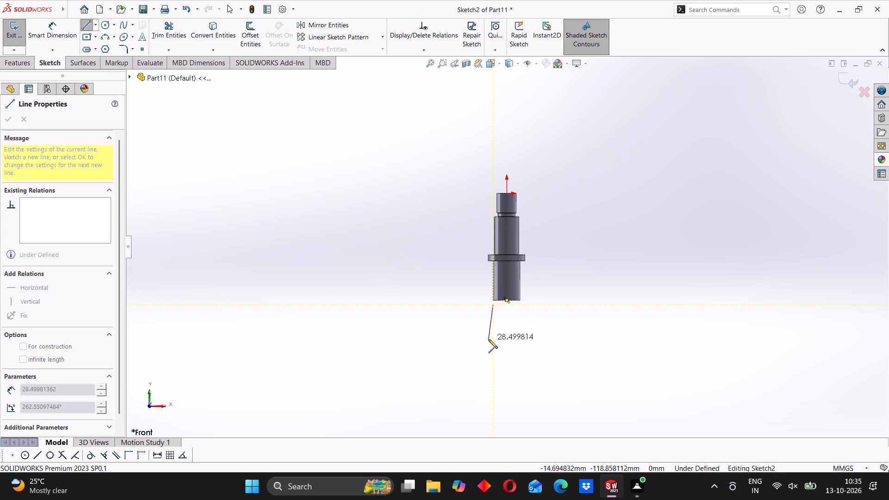
pyautogui.click(100, 40)
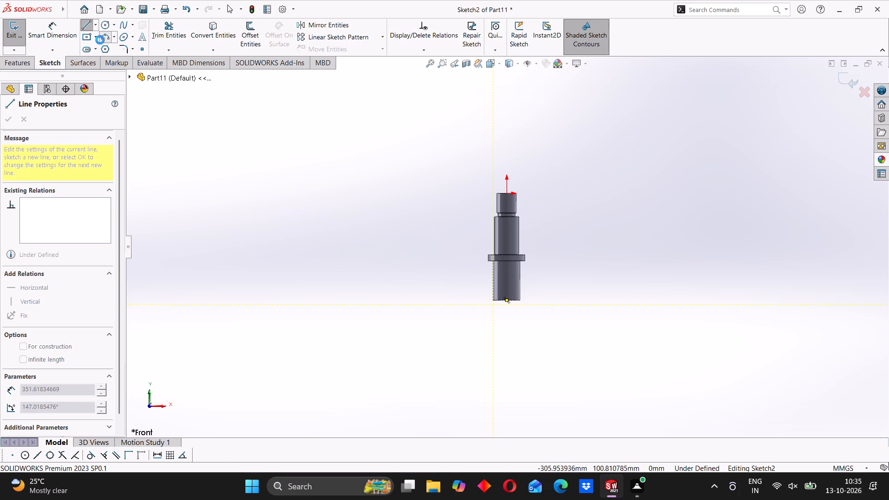
pyautogui.click(493, 300)
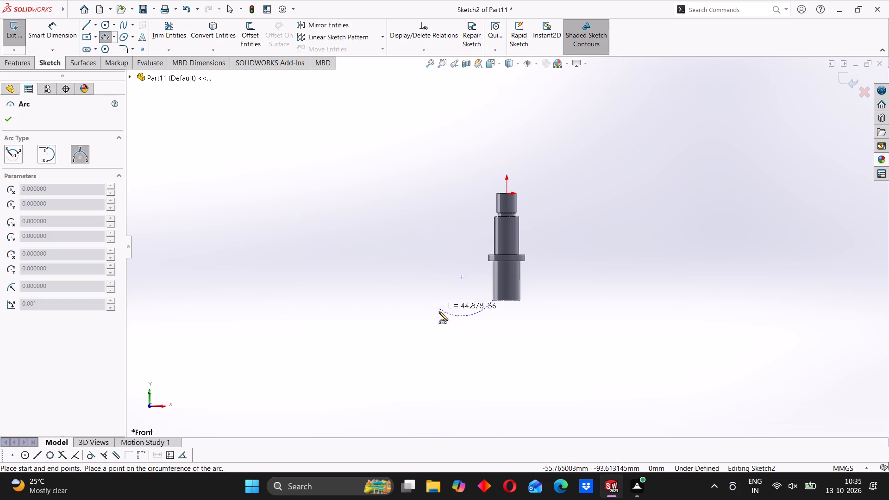
pyautogui.click(439, 296)
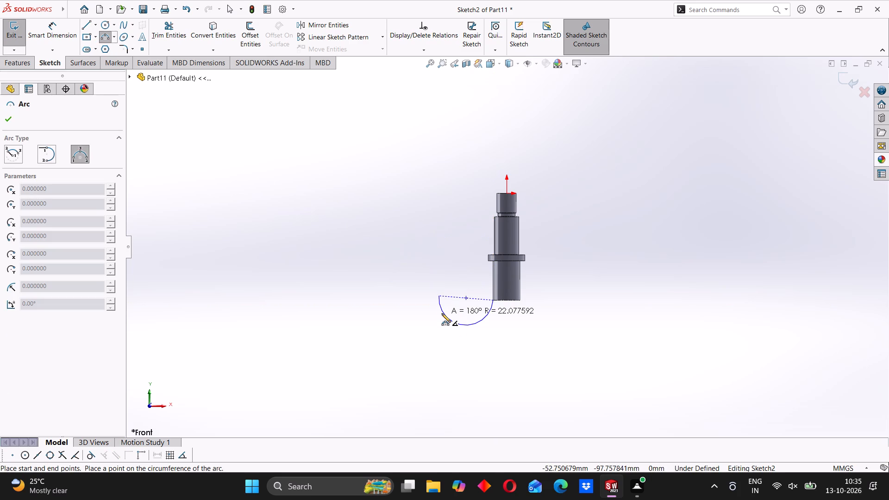
pyautogui.click(445, 313)
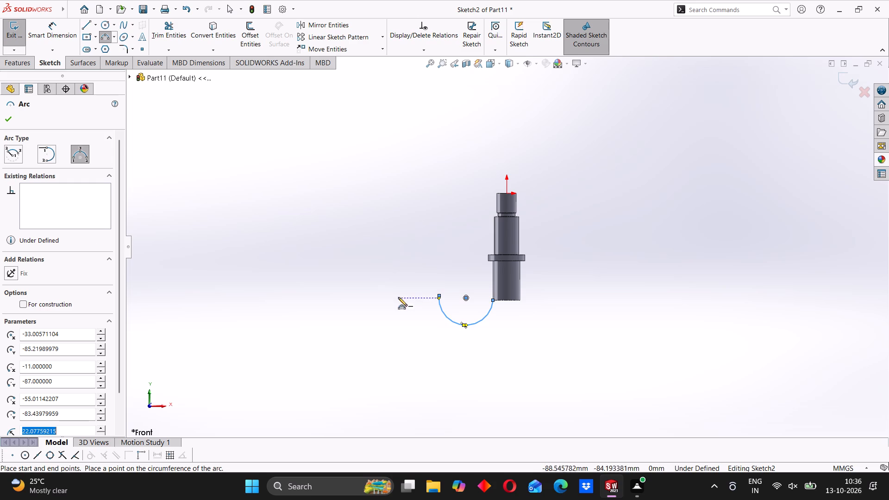
# Continue the hook outline with two three-point arcs, a tip arc of about 21 mm radius and an outer arc of about 50 mm radius.
pyautogui.click(439, 296)
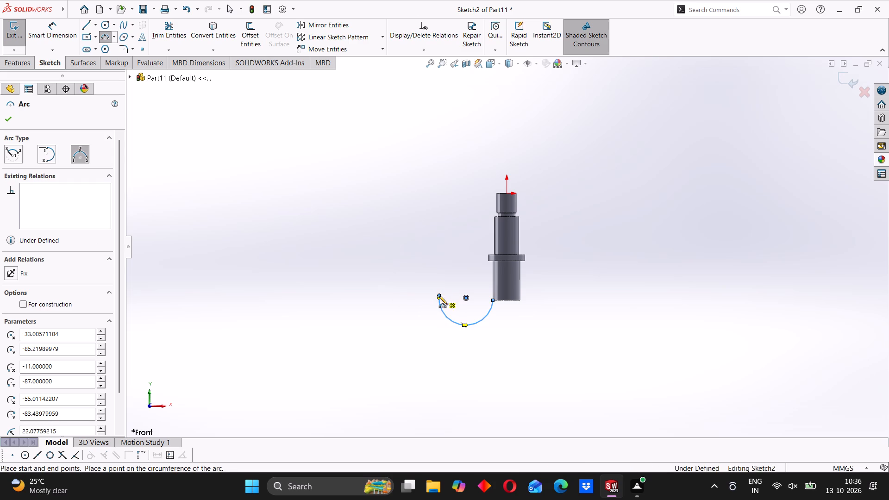
pyautogui.click(405, 281)
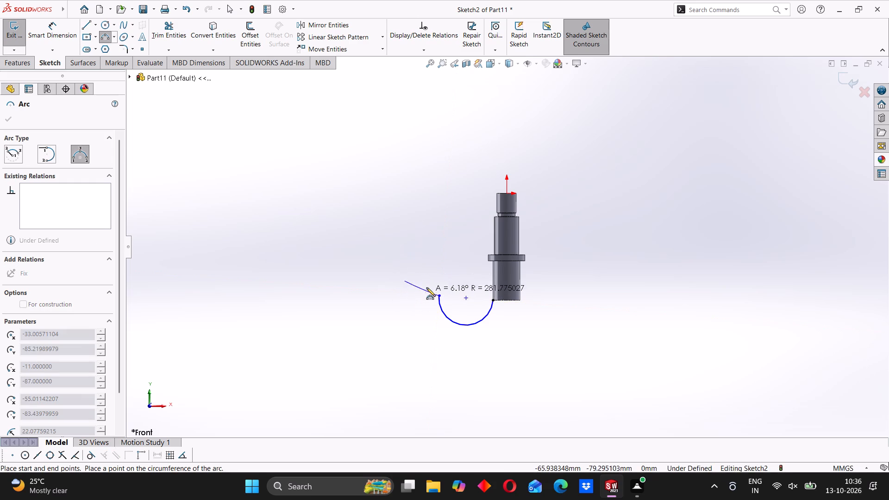
pyautogui.click(427, 282)
pyautogui.scroll(3, 383, 280)
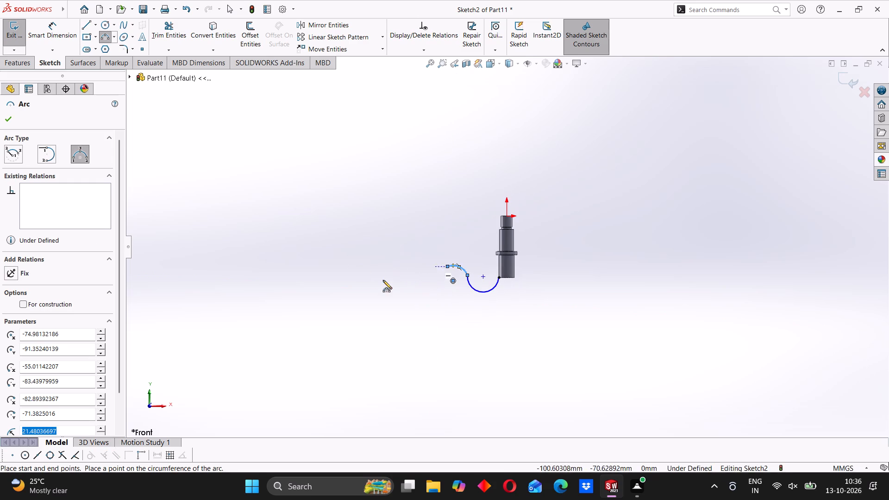
pyautogui.click(447, 266)
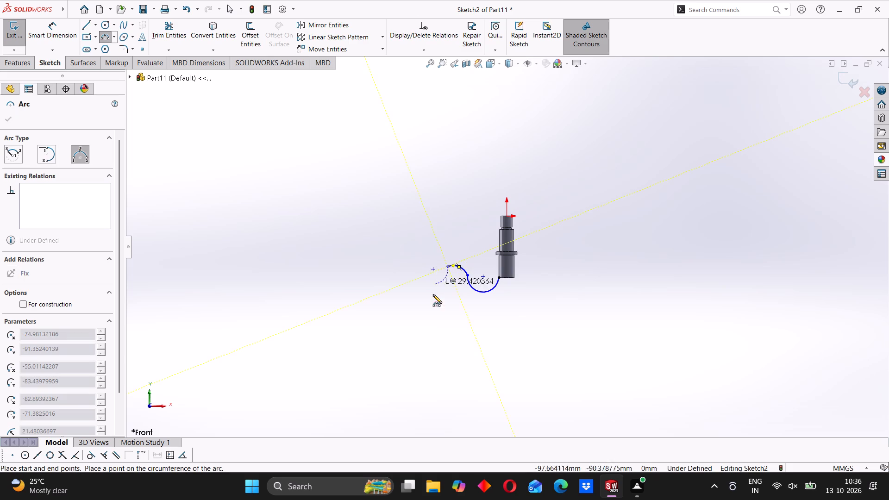
pyautogui.click(470, 325)
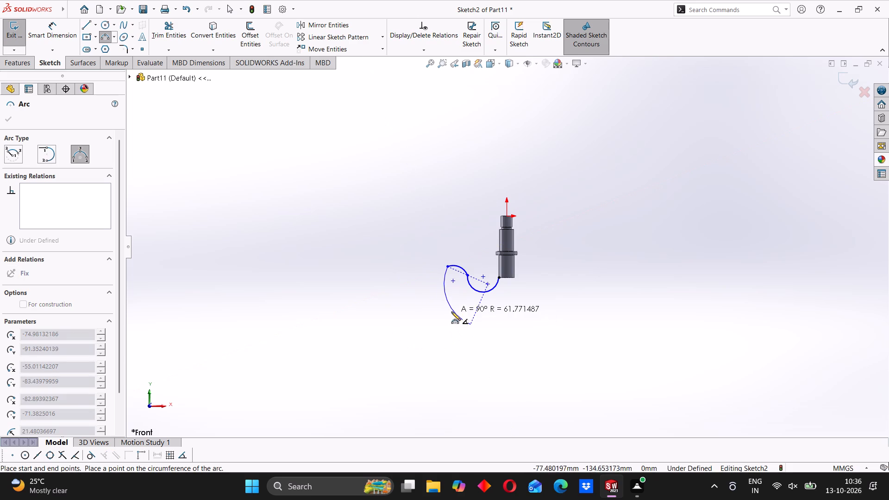
pyautogui.click(442, 301)
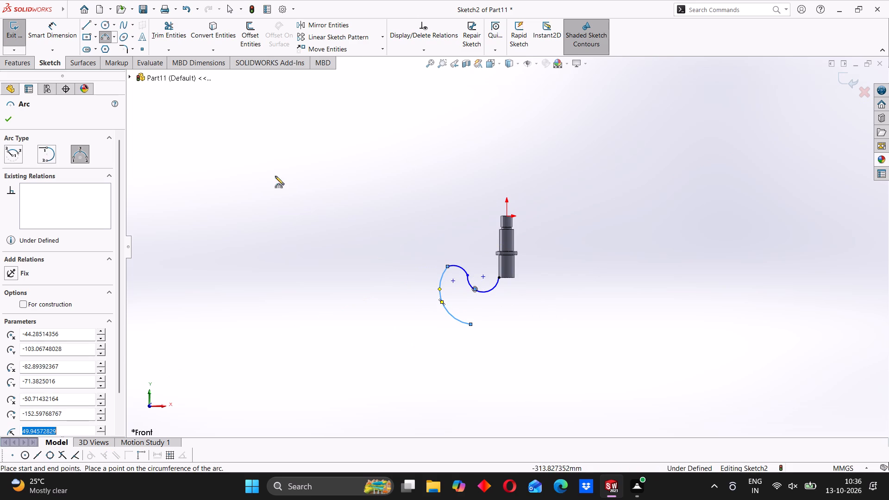
# Draw a horizontal line about 51 mm long from the outer arc's lower end to a point below the shank's axis.
pyautogui.click(91, 25)
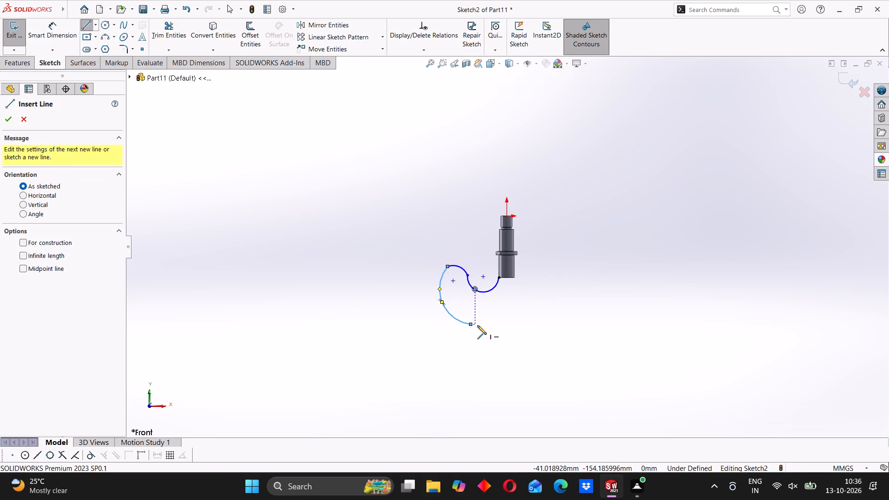
pyautogui.click(470, 324)
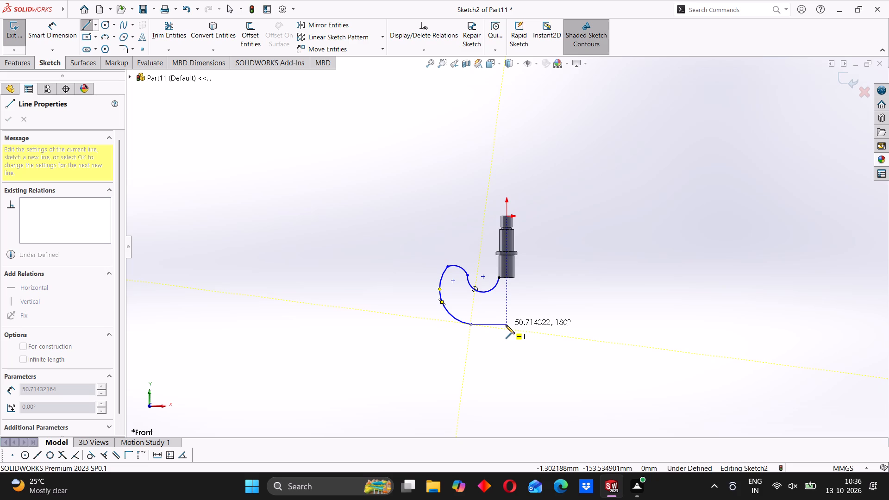
pyautogui.click(506, 325)
pyautogui.rightClick(416, 181)
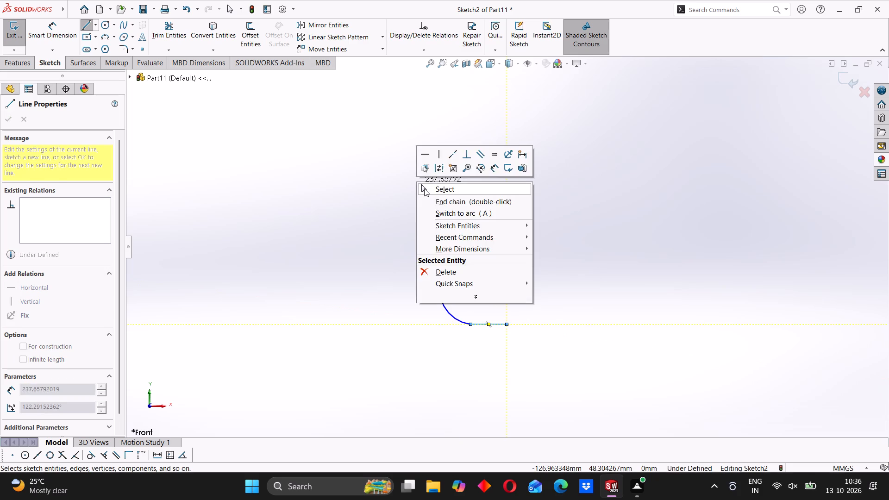
pyautogui.click(424, 188)
# Make the first hook arc tangent to the shank's vertical silhouette edge at its bottom corner.
pyautogui.scroll(3, 526, 292)
pyautogui.scroll(-6, 503, 280)
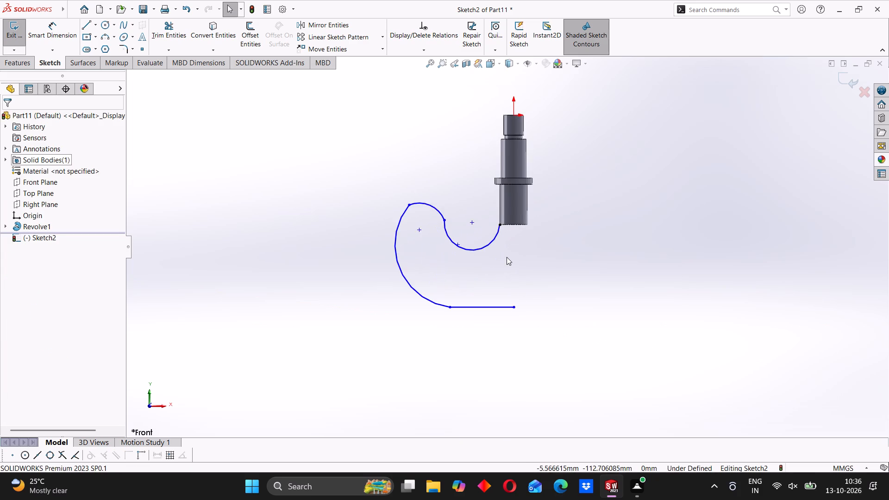
pyautogui.scroll(2, 507, 257)
pyautogui.moveTo(506, 244); pyautogui.dragTo(503, 262, button='middle')
pyautogui.scroll(-3, 503, 257)
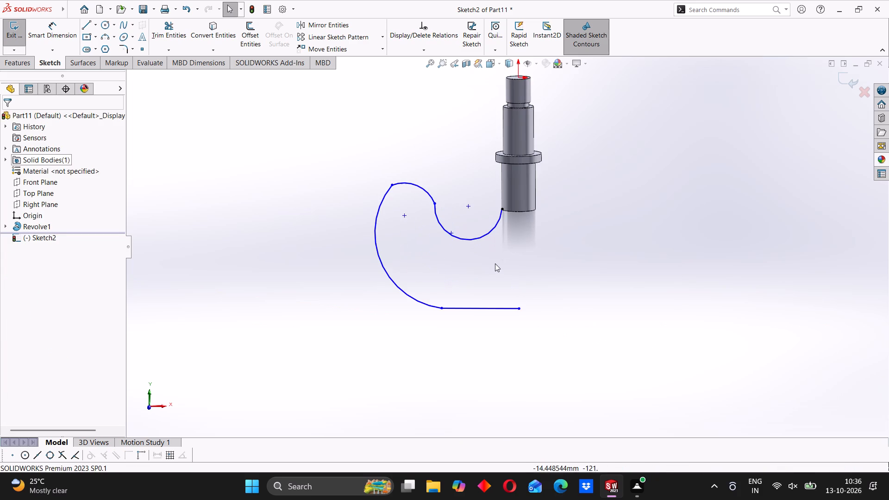
pyautogui.scroll(1, 494, 264)
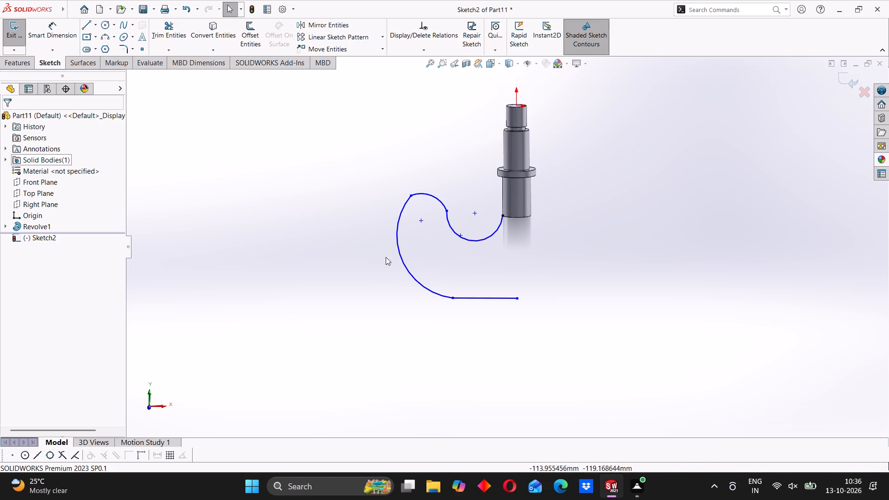
pyautogui.press('Escape')
pyautogui.click(492, 232)
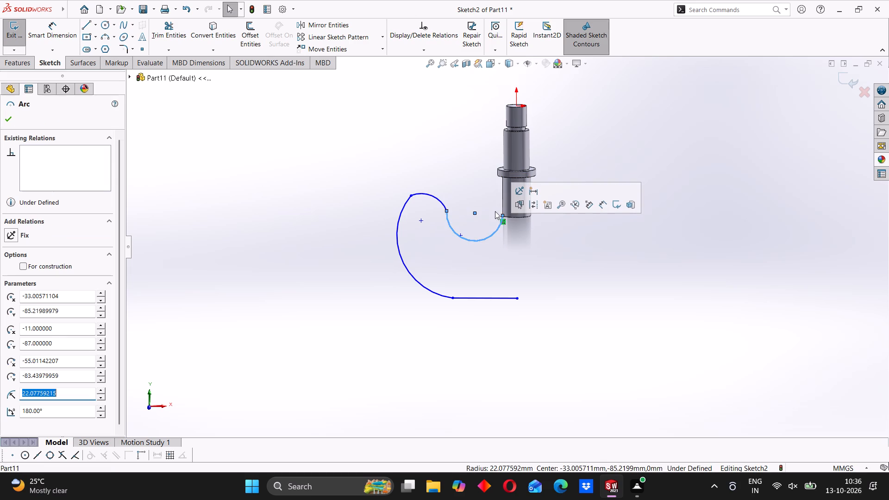
pyautogui.keyDown('ctrl'); pyautogui.click(502, 200); pyautogui.keyUp('ctrl')
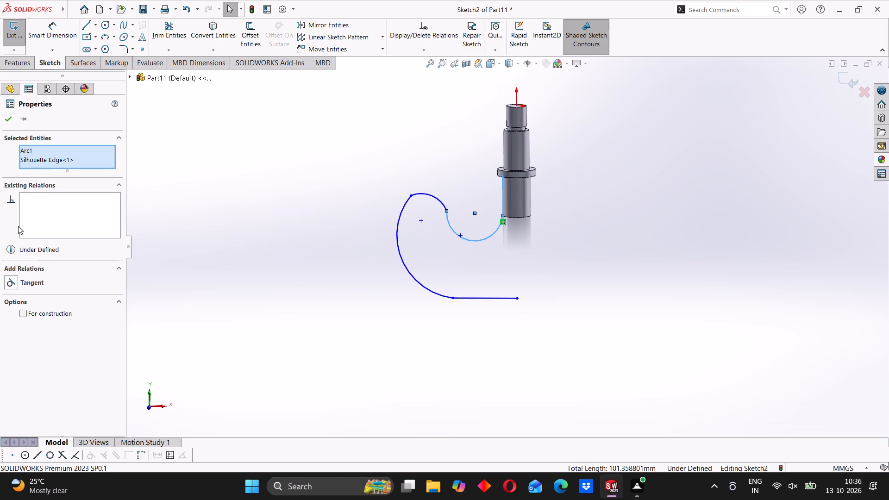
pyautogui.click(8, 282)
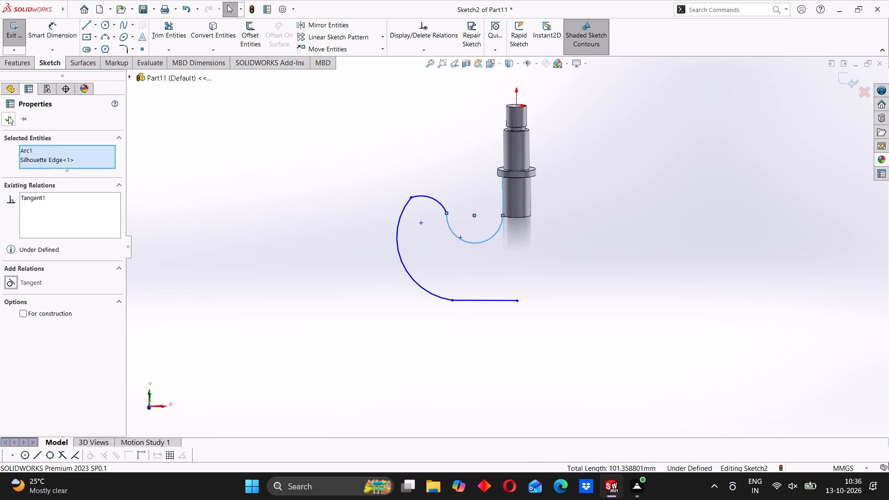
pyautogui.click(8, 118)
# Make the hook outline tangent at its three joints: inner arc to tip arc, tip arc to outer arc, and outer arc to bottom line.
pyautogui.click(449, 212)
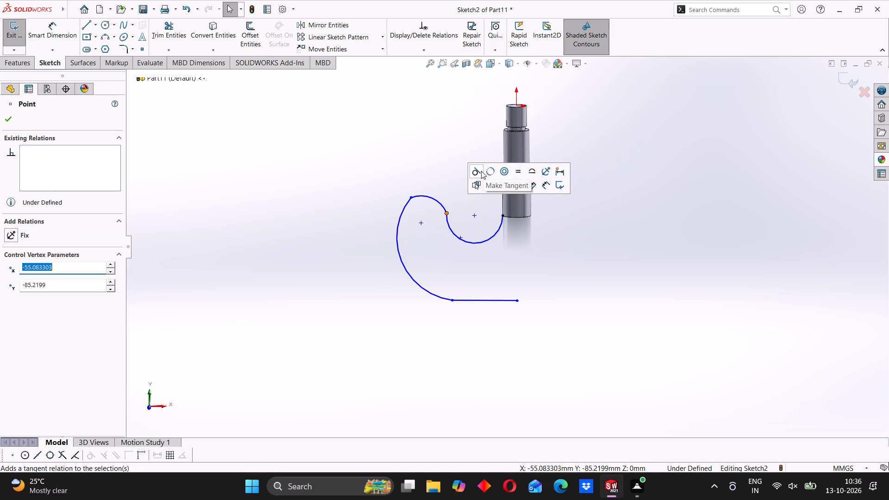
pyautogui.click(478, 171)
pyautogui.click(411, 198)
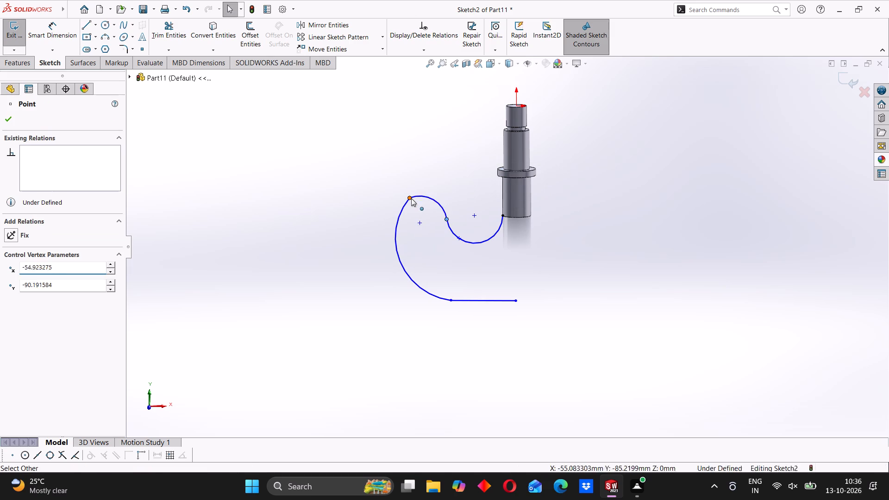
pyautogui.click(434, 159)
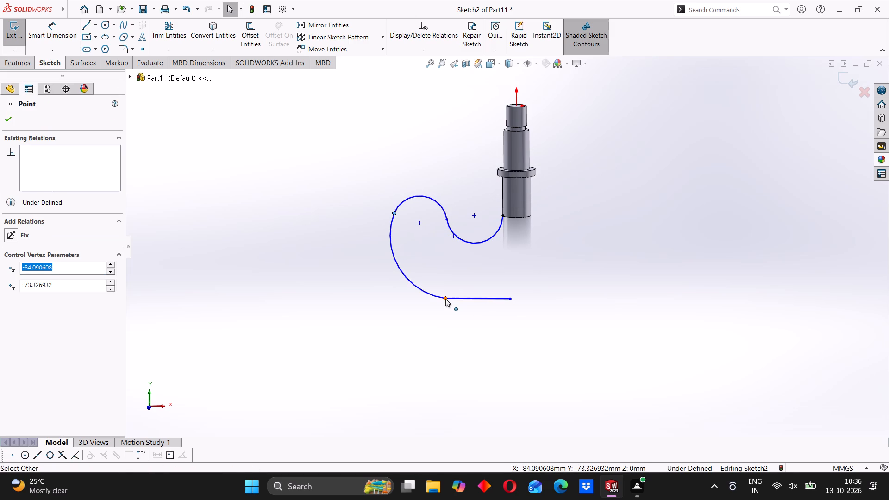
pyautogui.click(445, 299)
pyautogui.click(473, 258)
pyautogui.click(314, 273)
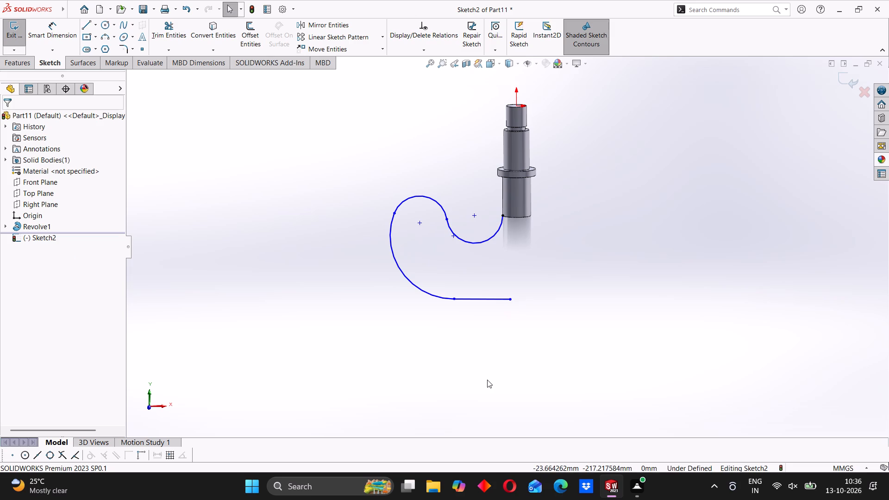
# Dimension the inner arc beside the shank with a radius of 12 mm.
pyautogui.scroll(3, 522, 378)
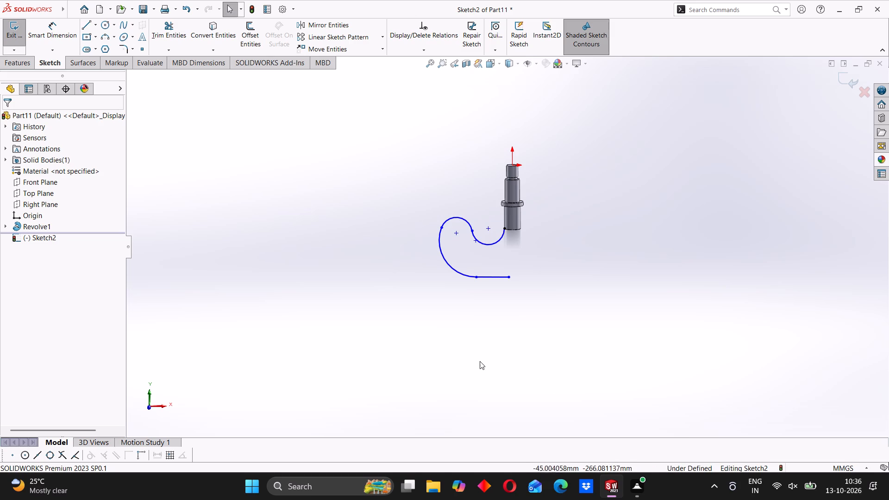
pyautogui.scroll(-2, 501, 312)
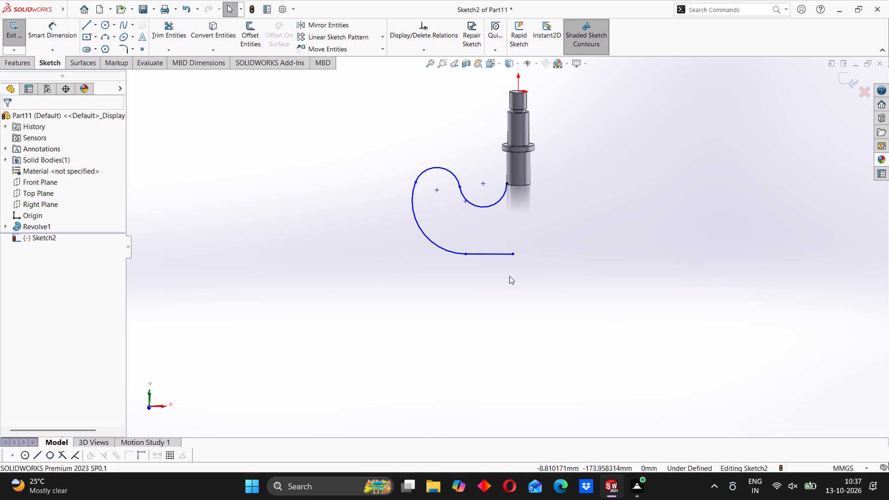
pyautogui.scroll(-2, 438, 250)
pyautogui.scroll(3, 480, 225)
pyautogui.scroll(-3, 476, 201)
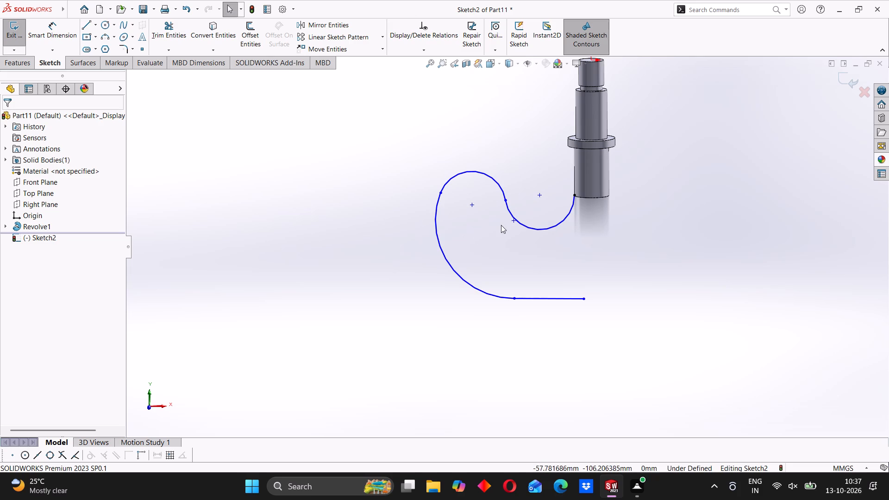
pyautogui.scroll(2, 542, 182)
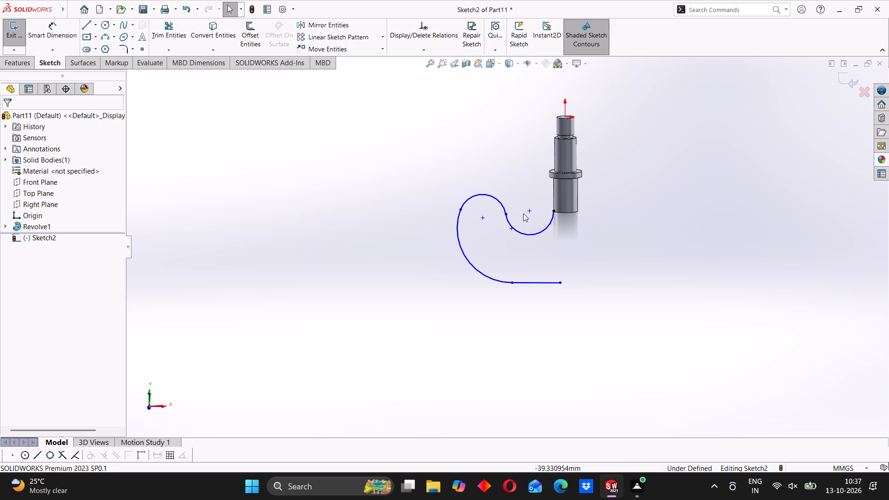
pyautogui.scroll(-2, 552, 206)
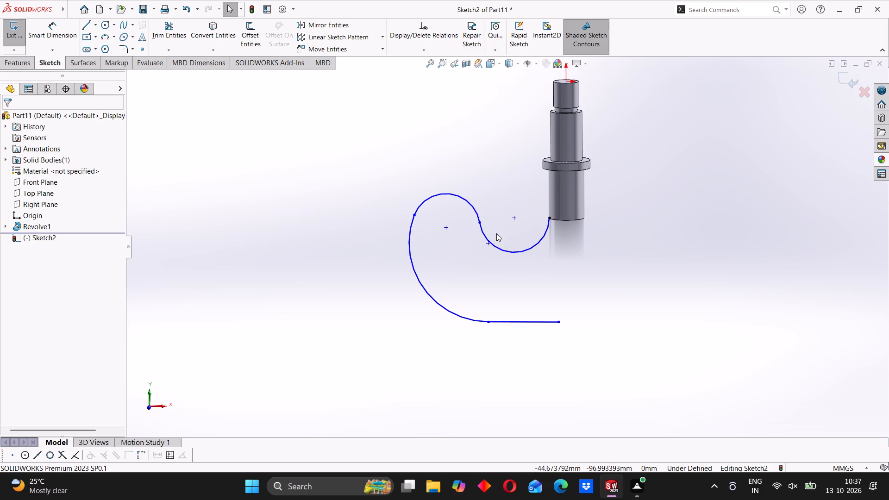
pyautogui.click(54, 28)
pyautogui.scroll(-4, 498, 241)
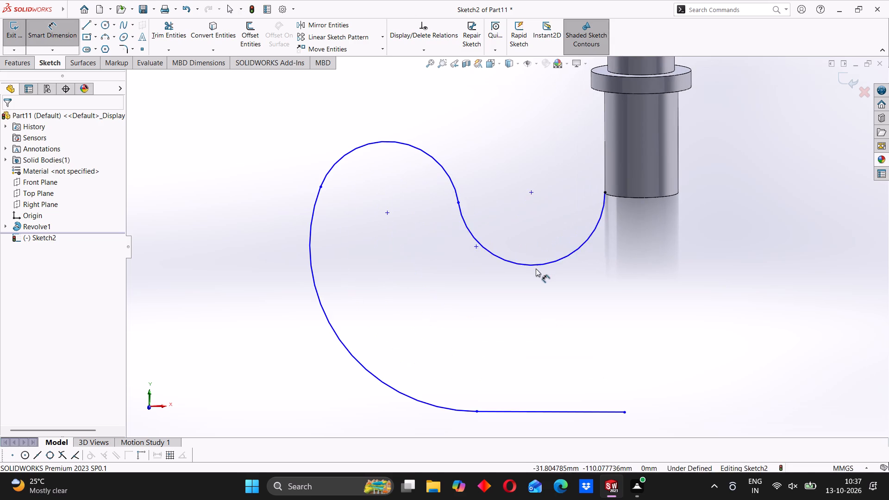
pyautogui.click(536, 266)
pyautogui.click(531, 293)
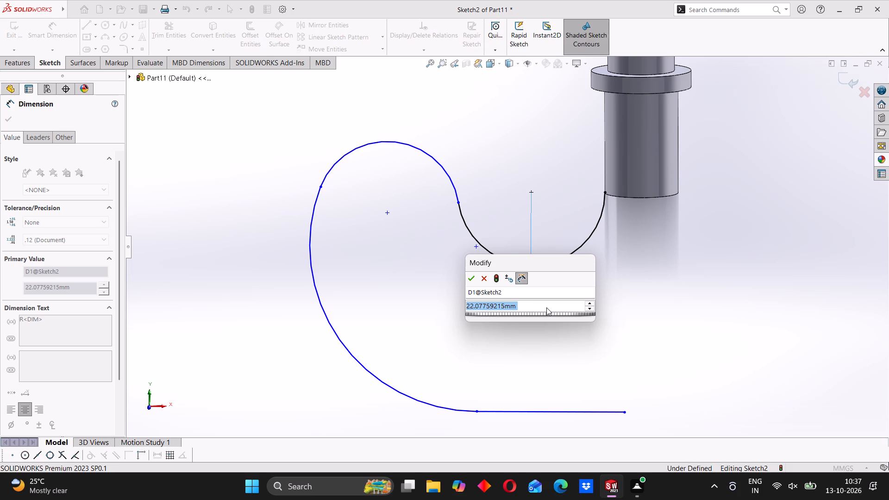
pyautogui.write('12')
pyautogui.press('Return')
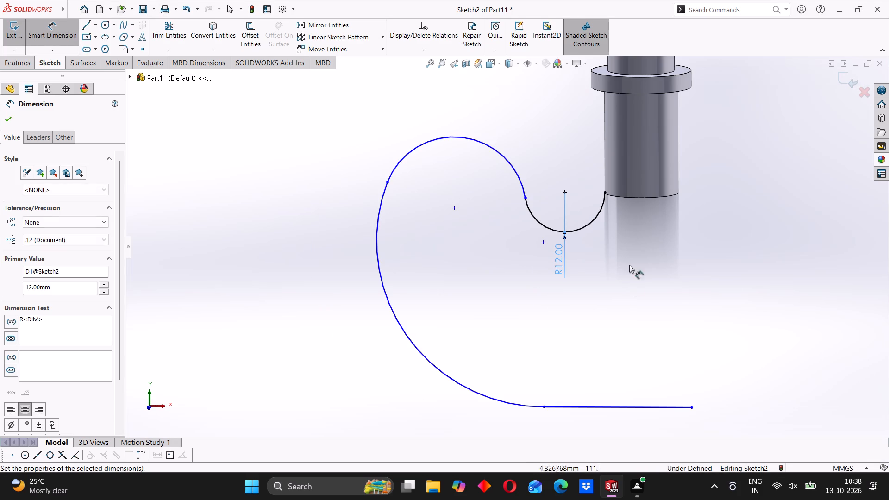
# Dimension the hook's tip arc with a 5 mm radius and the large outer arc with a 25 mm radius.
pyautogui.click(491, 146)
pyautogui.click(501, 130)
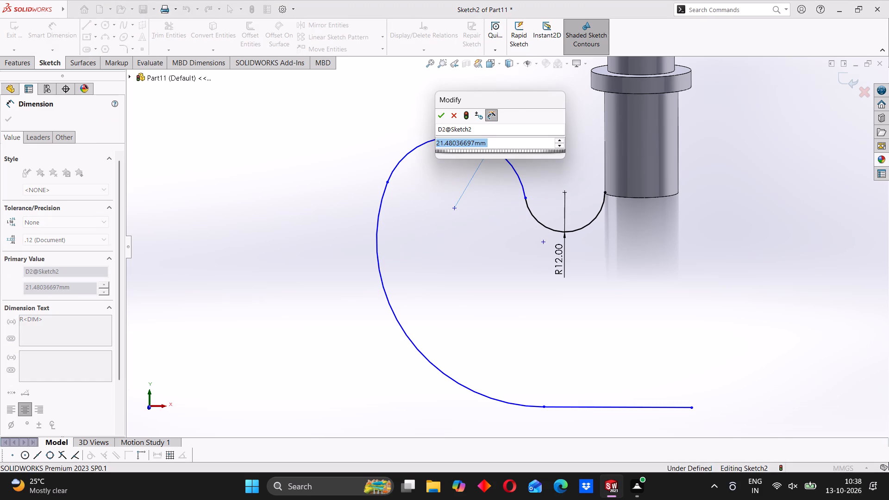
pyautogui.press('5')
pyautogui.press('Return')
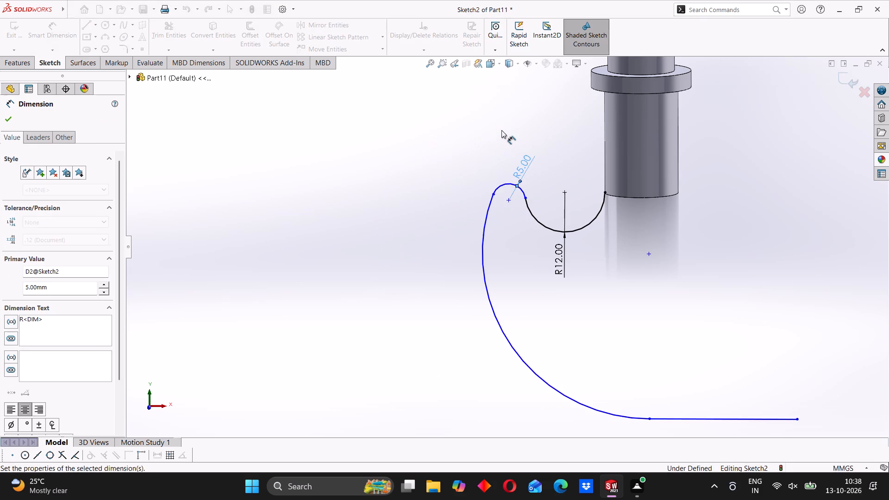
pyautogui.scroll(2, 552, 329)
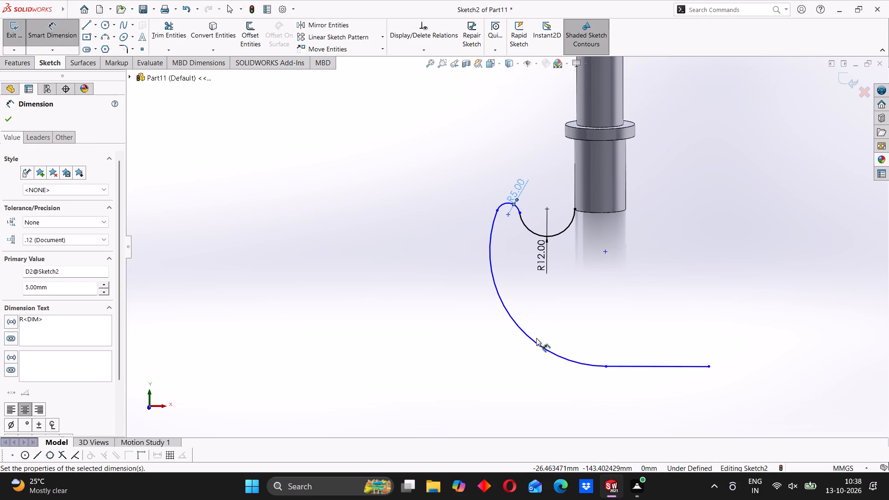
pyautogui.click(529, 336)
pyautogui.click(474, 334)
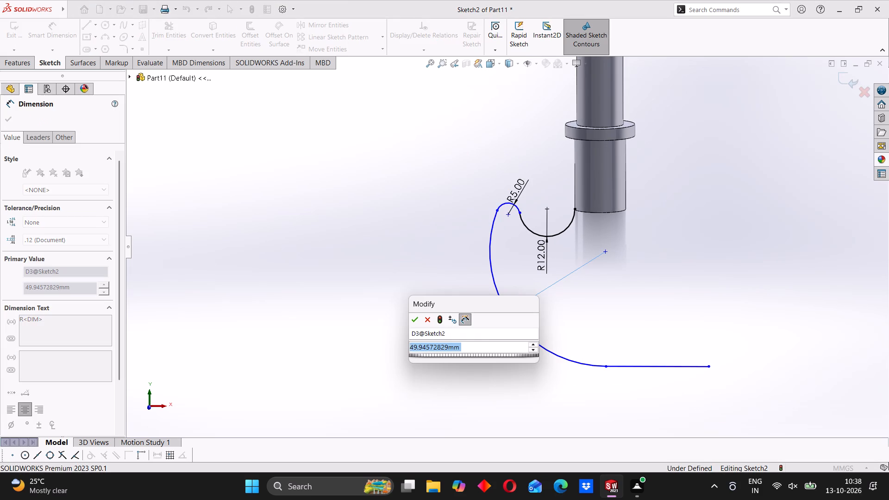
pyautogui.write('25')
pyautogui.press('Return')
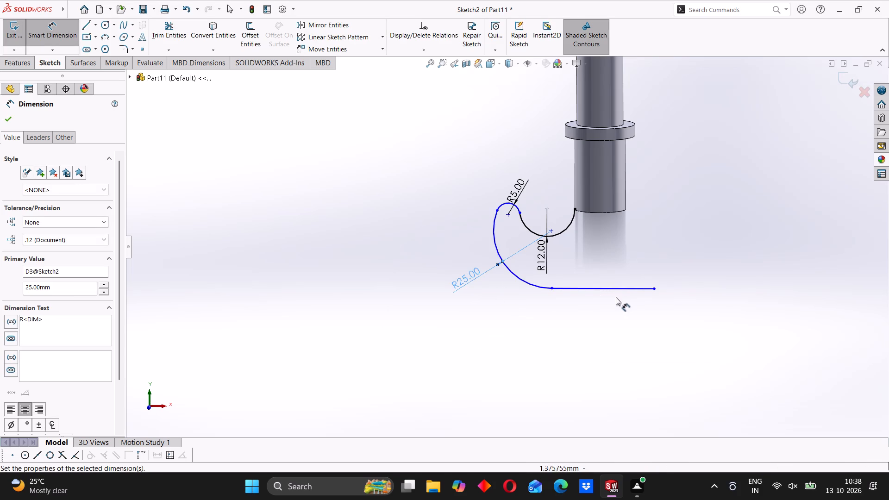
# Sketch a vertical centerline about 44 mm long from the centre of the shank's bottom edge down past the hook's bottom line.
pyautogui.click(95, 25)
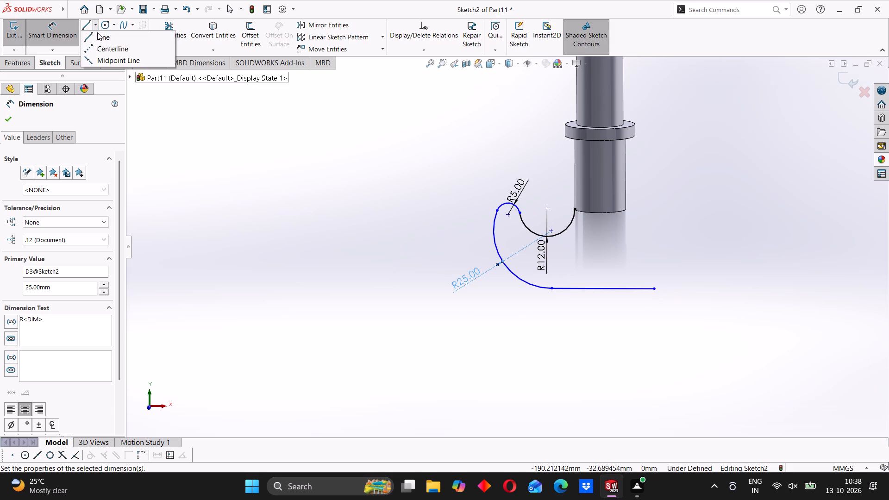
pyautogui.click(100, 45)
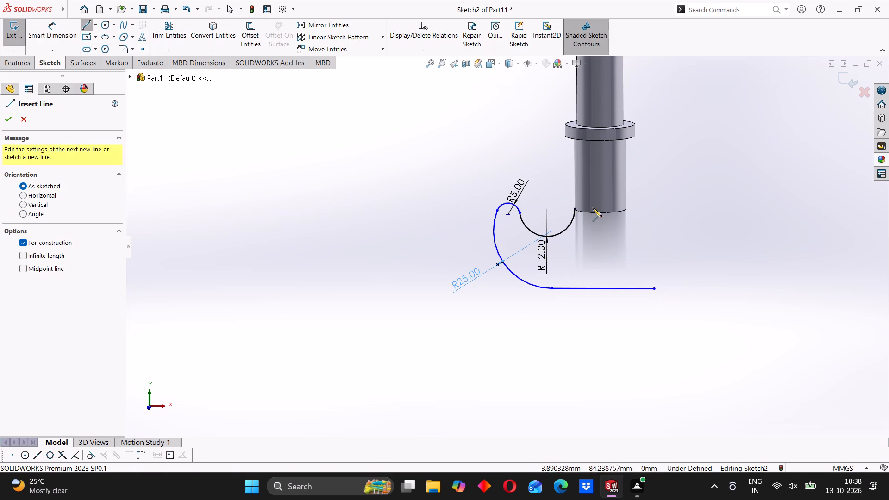
pyautogui.scroll(-3, 599, 214)
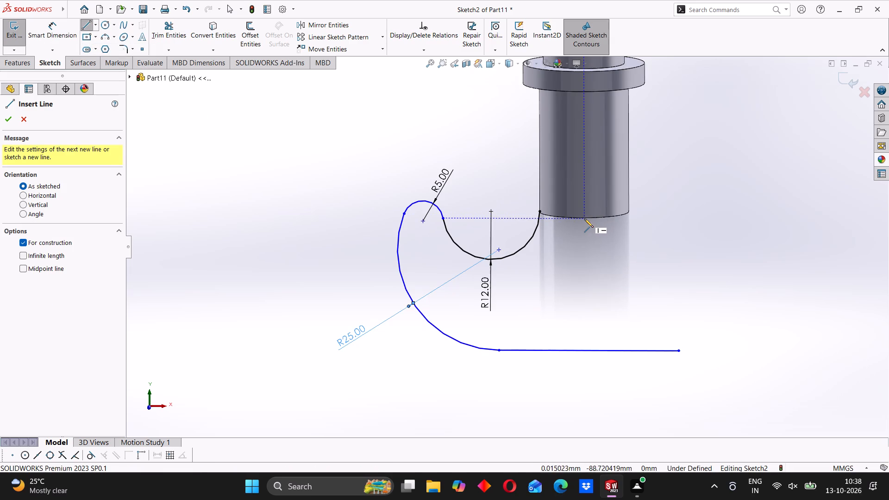
pyautogui.click(584, 218)
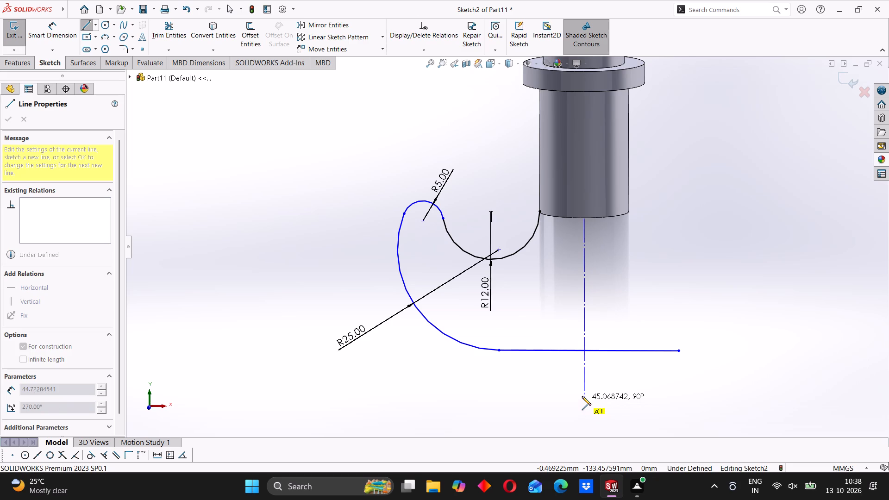
pyautogui.click(586, 396)
pyautogui.rightClick(333, 172)
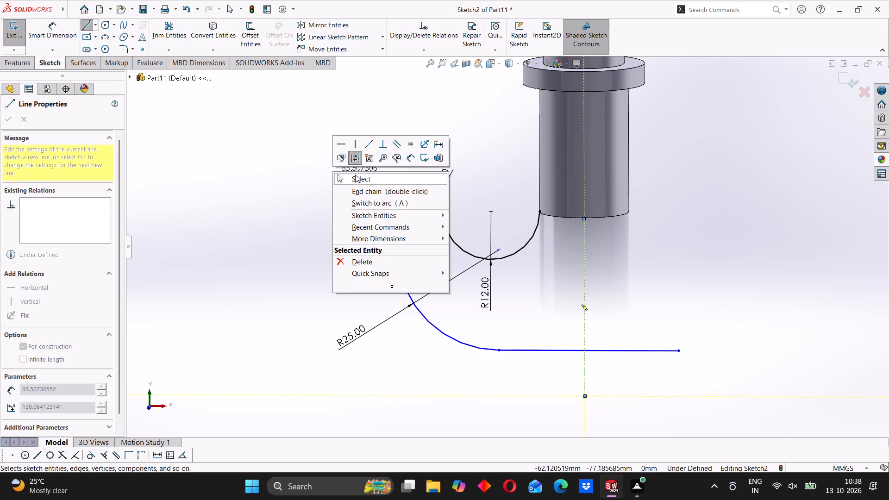
pyautogui.click(356, 175)
pyautogui.scroll(2, 684, 315)
pyautogui.scroll(4, 551, 309)
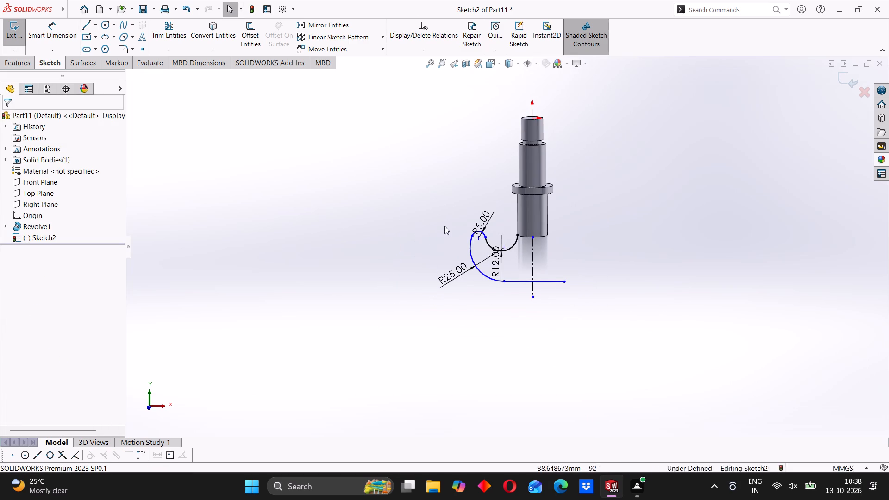
# Trim the part of the hook's bottom line that extends beyond the vertical centerline.
pyautogui.click(169, 38)
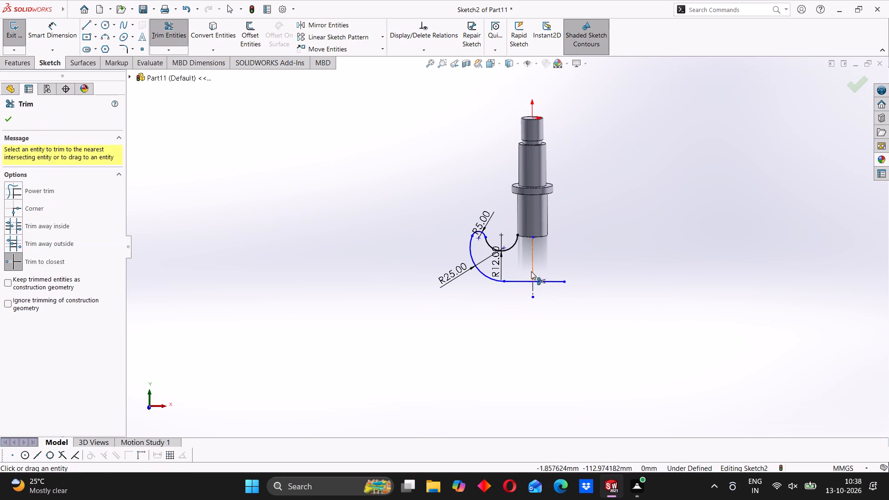
pyautogui.click(550, 282)
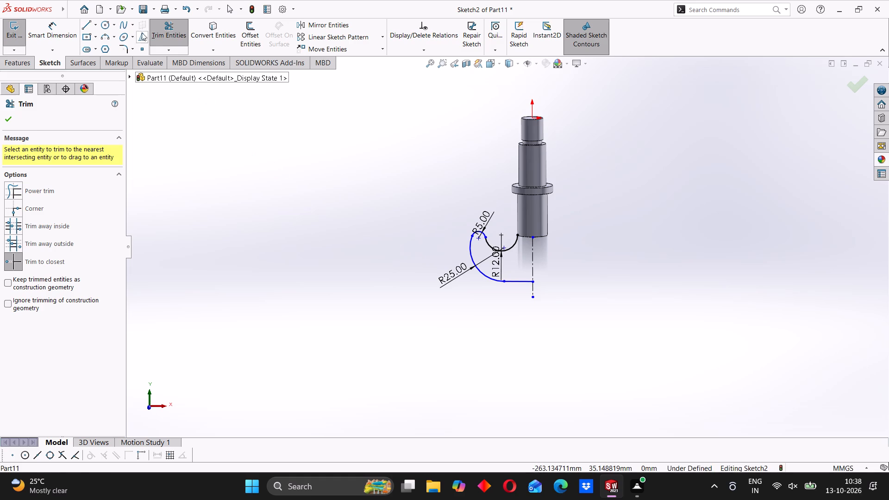
pyautogui.click(158, 30)
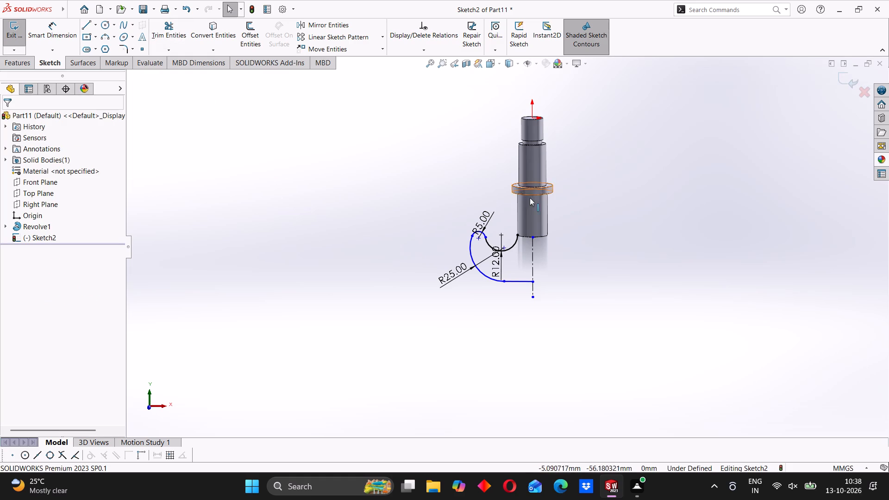
# Apply a coincident relation between the vertical centerline and the origin at the top of the shank.
pyautogui.click(532, 247)
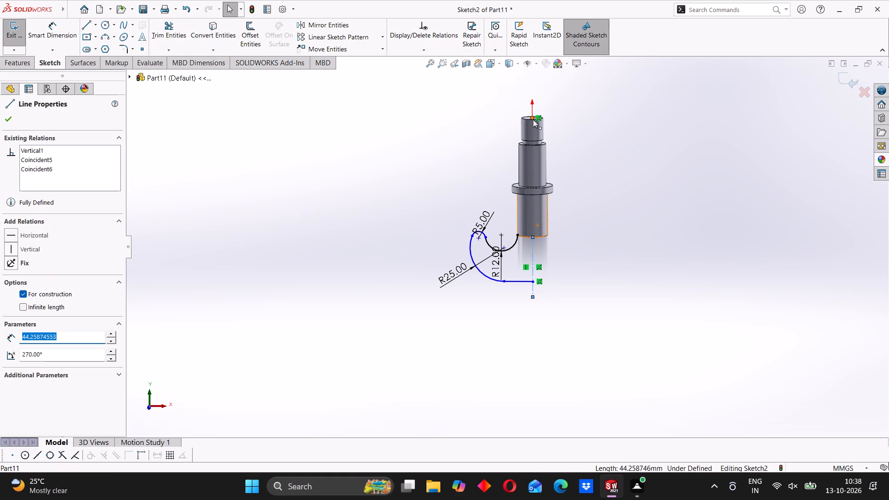
pyautogui.keyDown('ctrl'); pyautogui.scroll(-7, 532, 118); pyautogui.keyUp('ctrl')
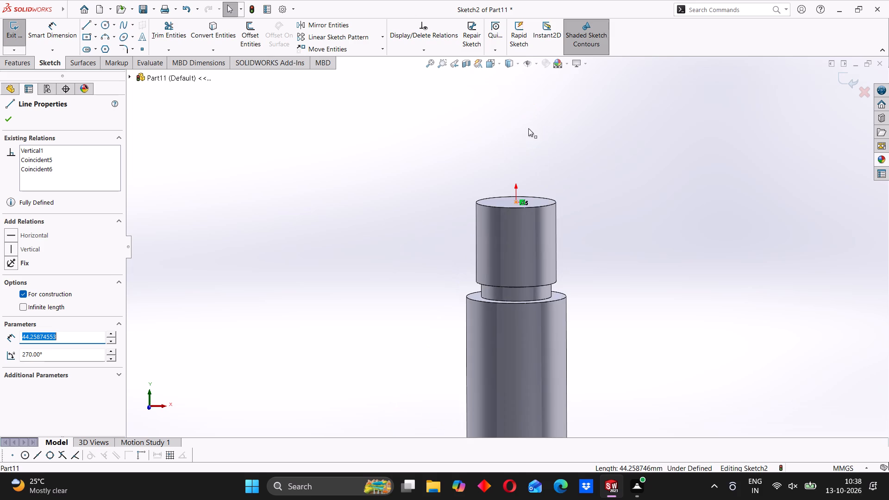
pyautogui.keyDown('ctrl'); pyautogui.click(517, 201); pyautogui.keyUp('ctrl')
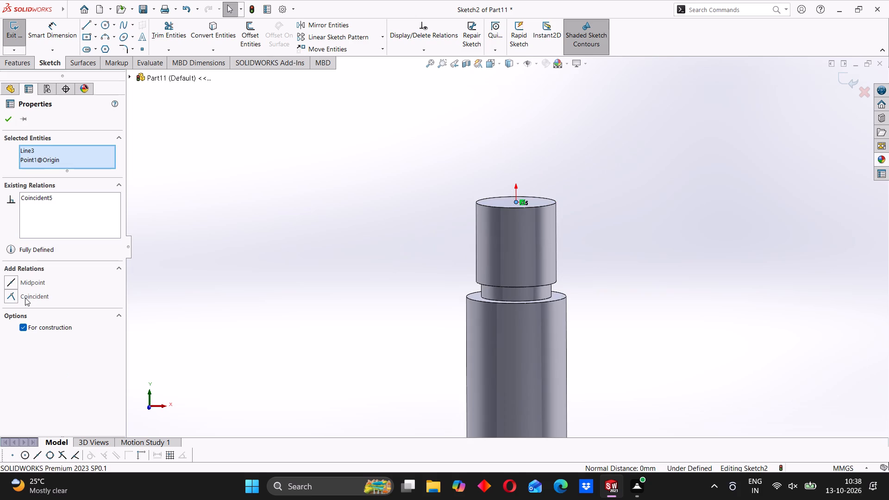
pyautogui.click(12, 297)
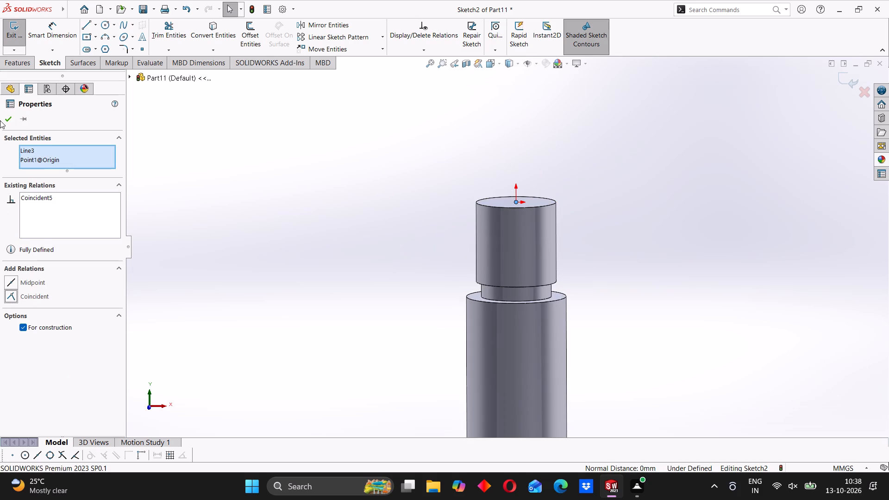
pyautogui.click(7, 119)
pyautogui.scroll(6, 430, 312)
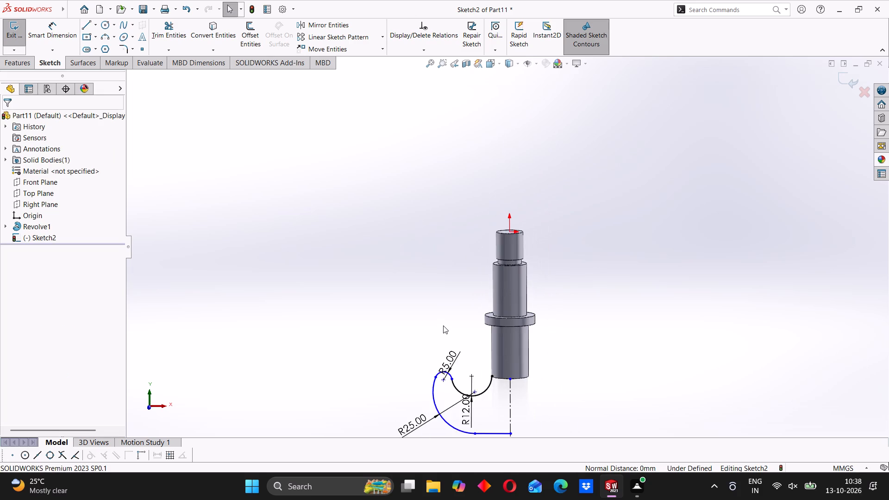
pyautogui.scroll(3, 444, 327)
pyautogui.scroll(-6, 444, 327)
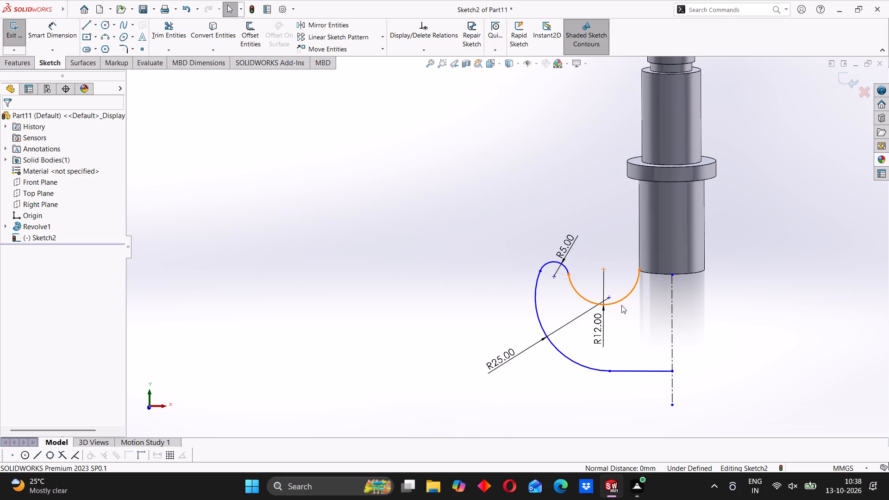
pyautogui.scroll(3, 636, 308)
pyautogui.click(492, 186)
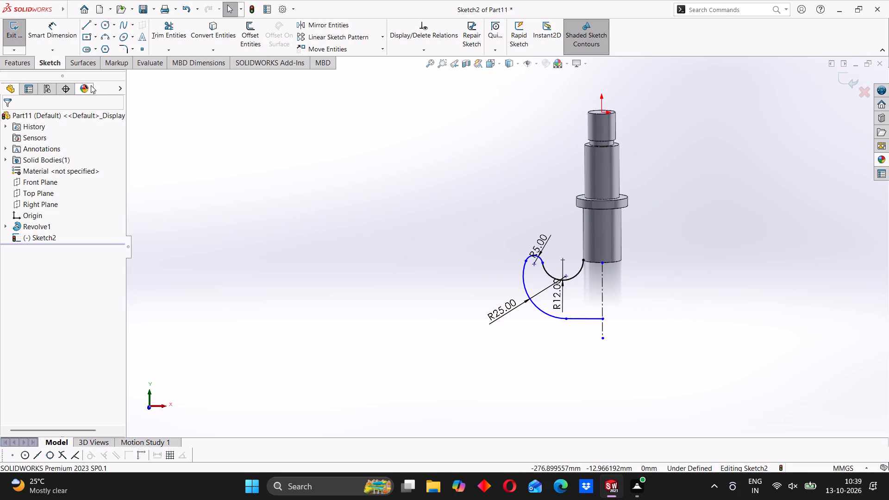
# Dimension the horizontal distance from the large outer arc to the vertical centerline as 50 mm.
pyautogui.click(47, 36)
pyautogui.scroll(-3, 570, 269)
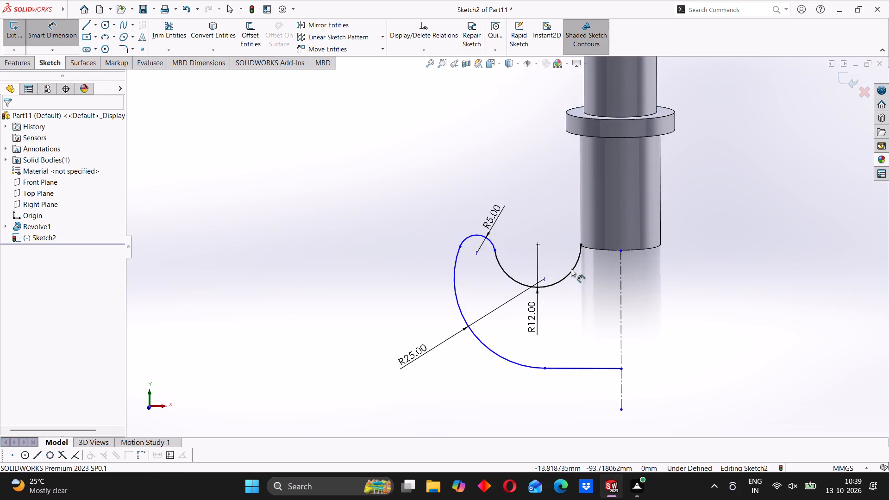
pyautogui.scroll(-4, 571, 269)
pyautogui.click(646, 321)
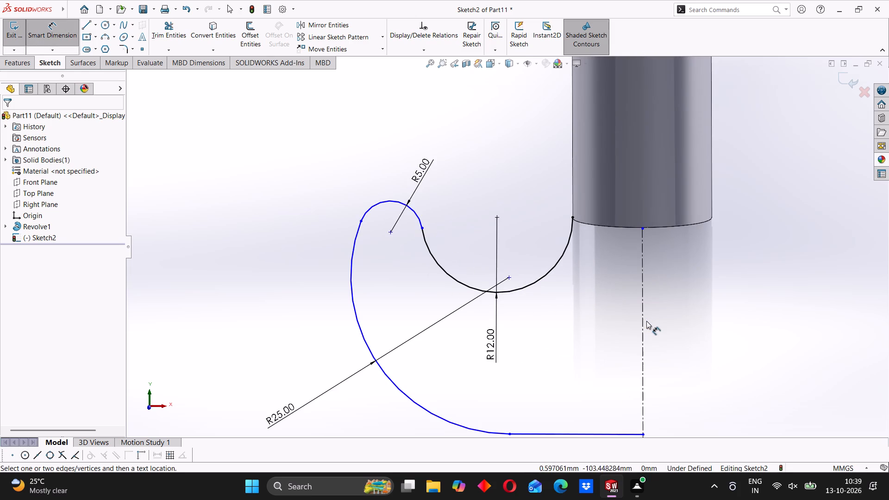
pyautogui.click(642, 321)
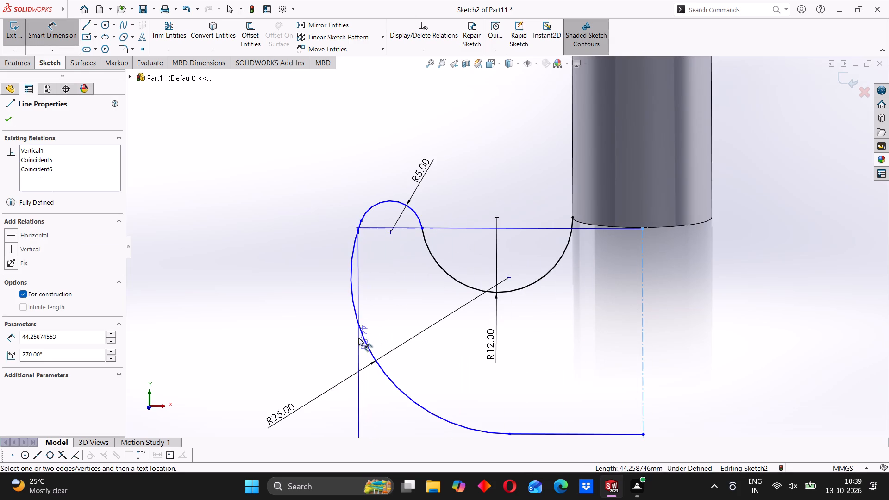
pyautogui.click(378, 365)
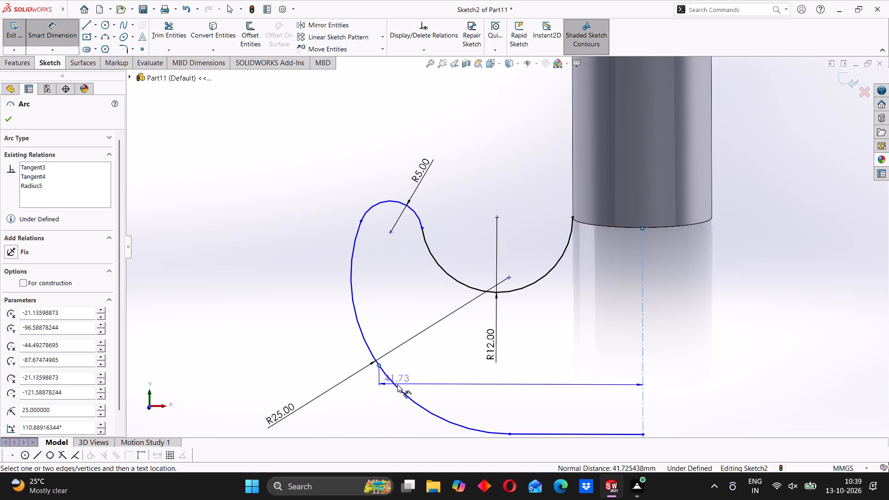
pyautogui.scroll(3, 407, 387)
pyautogui.click(432, 395)
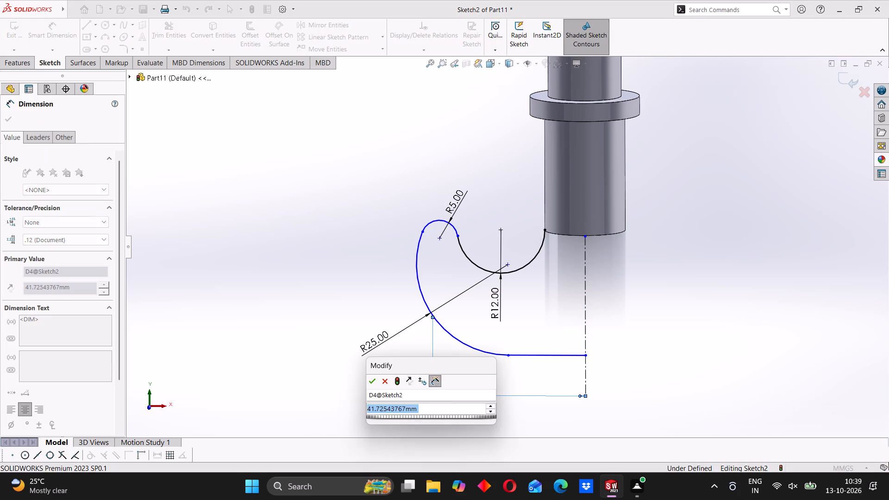
pyautogui.press('5')
pyautogui.press('0')
pyautogui.press('Return')
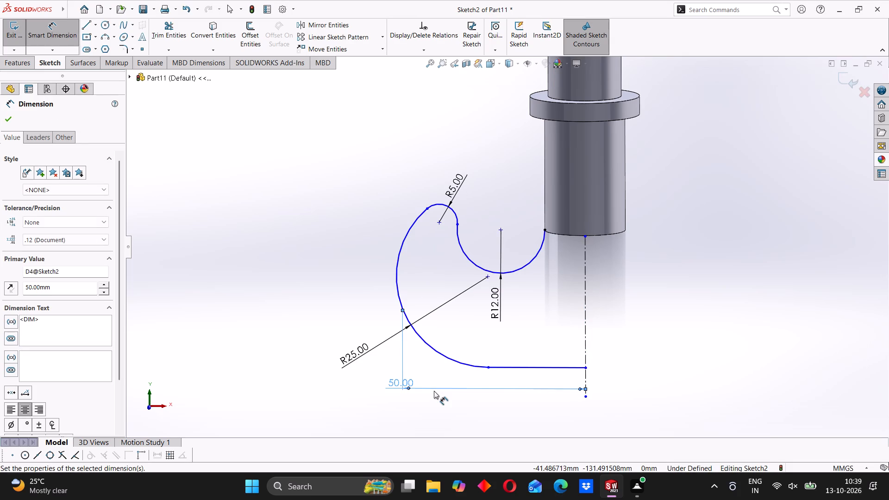
pyautogui.click(366, 327)
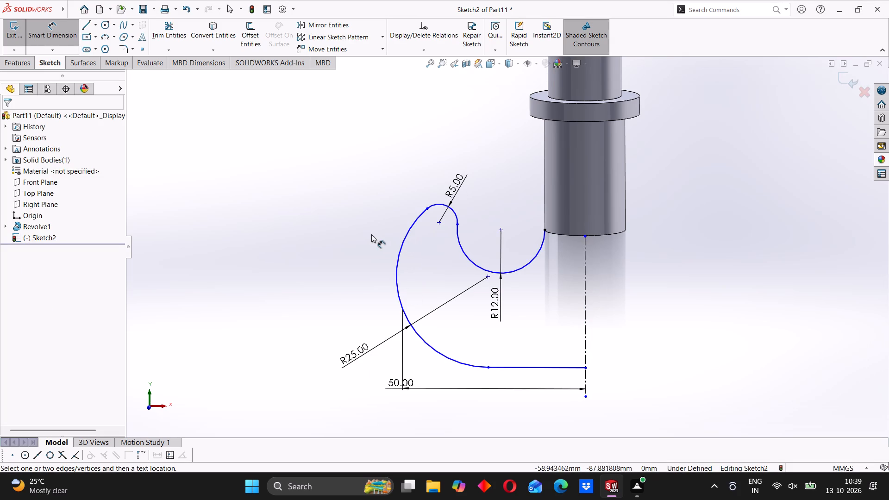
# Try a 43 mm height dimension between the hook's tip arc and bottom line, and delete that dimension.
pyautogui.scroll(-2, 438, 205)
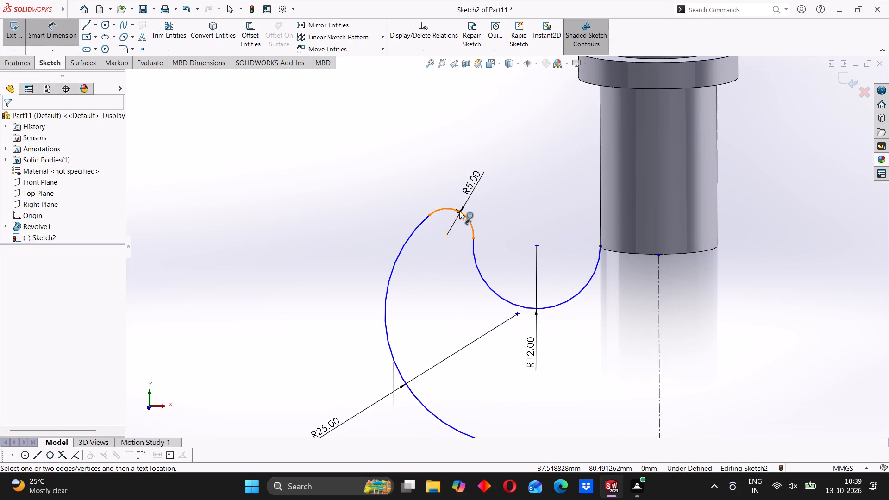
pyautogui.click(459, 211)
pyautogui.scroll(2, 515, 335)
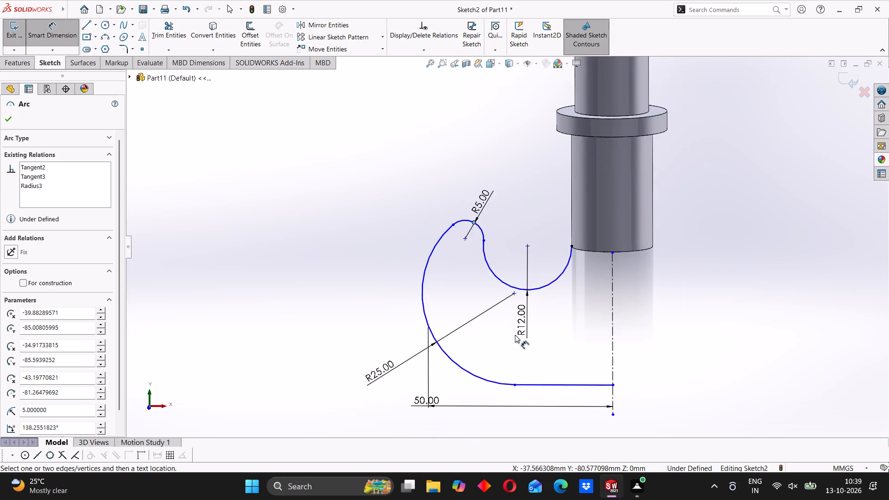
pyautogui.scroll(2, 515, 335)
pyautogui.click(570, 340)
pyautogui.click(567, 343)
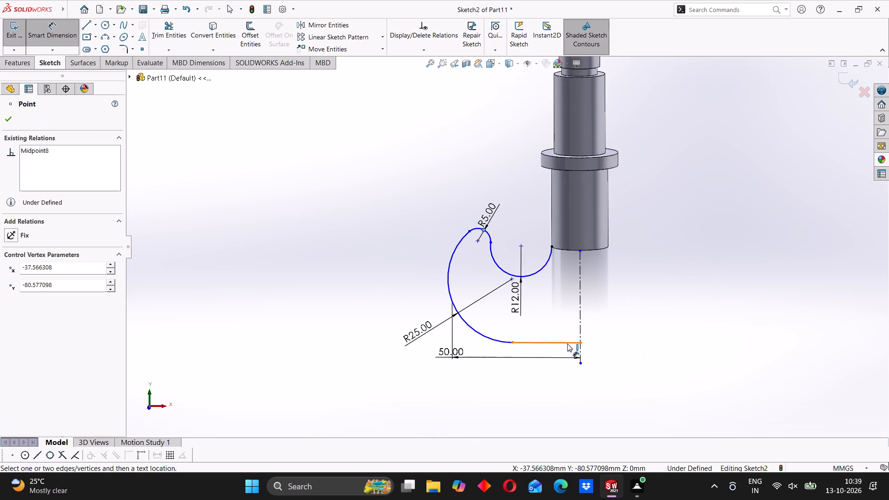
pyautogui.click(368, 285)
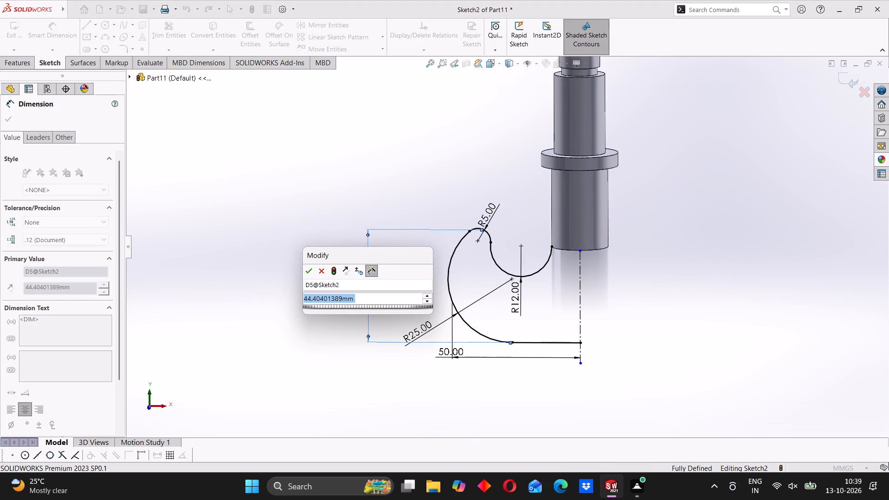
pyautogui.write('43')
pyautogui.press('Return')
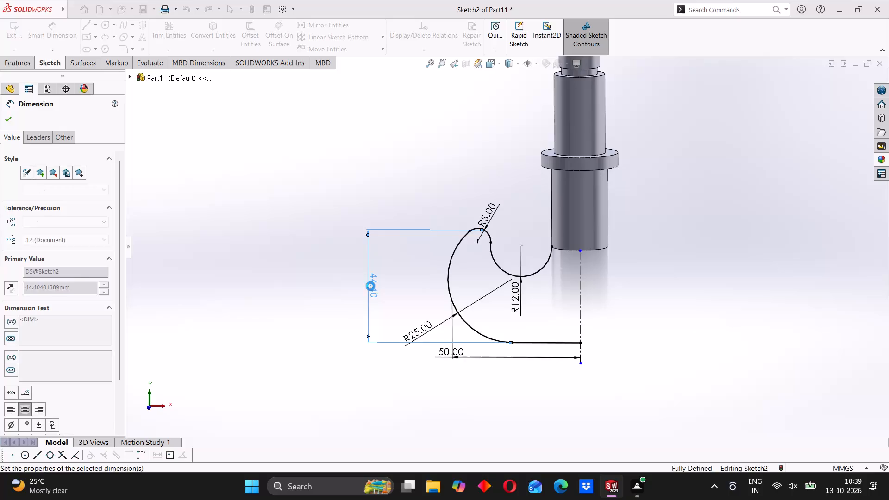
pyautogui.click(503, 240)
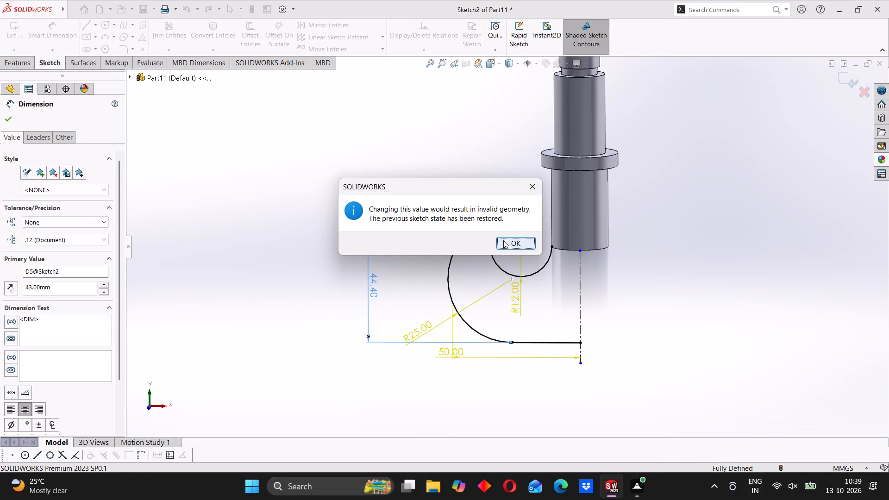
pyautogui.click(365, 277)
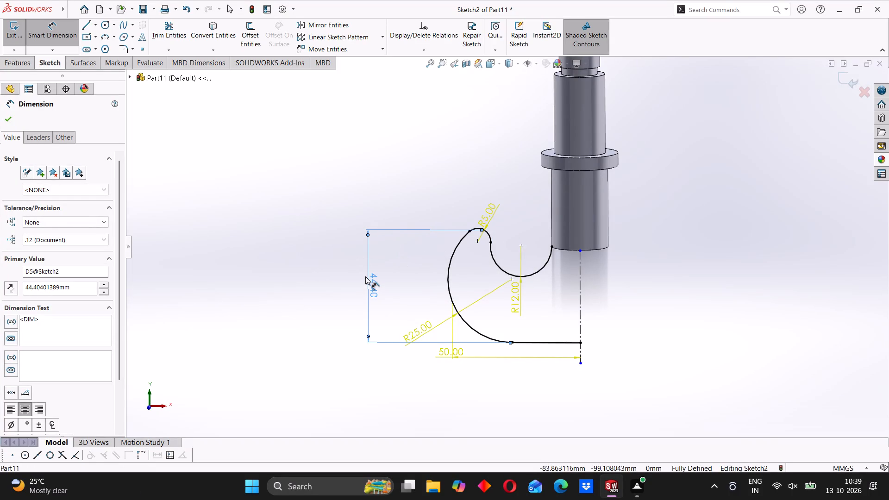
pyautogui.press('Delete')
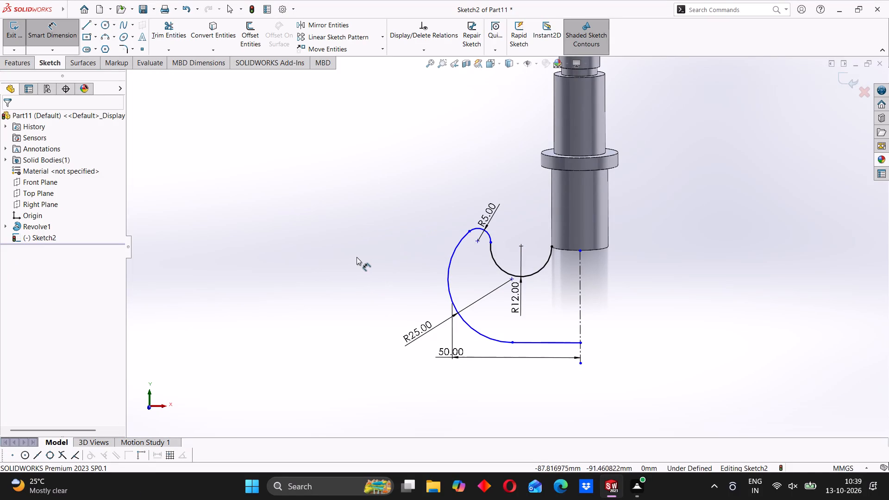
# Sketch a horizontal line from the inner arc's endpoint at the shank's bottom corner to the shank's vertical axis.
pyautogui.click(86, 21)
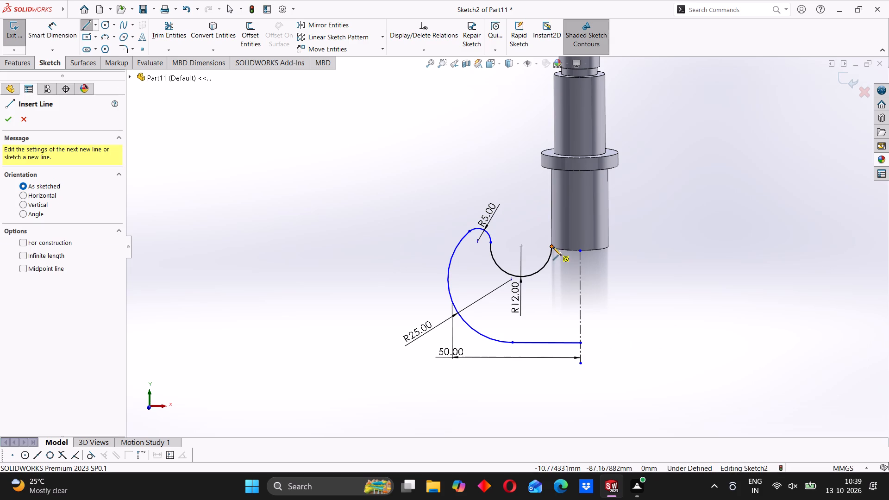
pyautogui.click(553, 246)
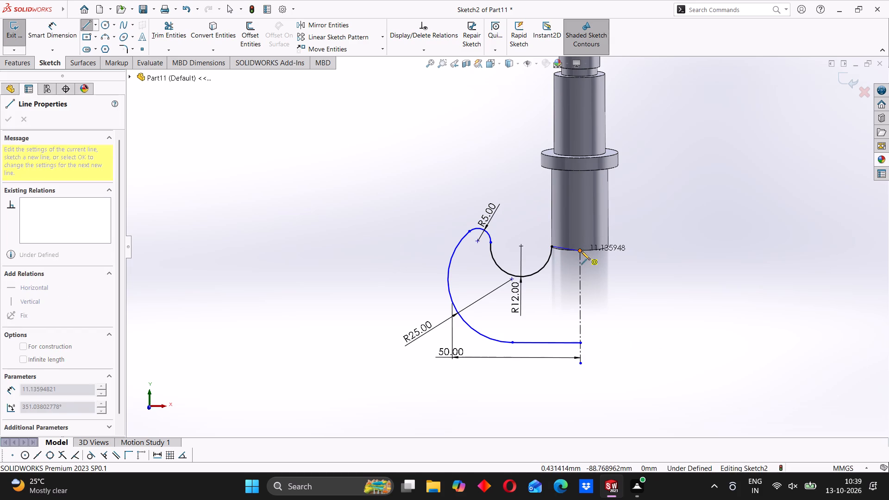
pyautogui.scroll(-6, 580, 249)
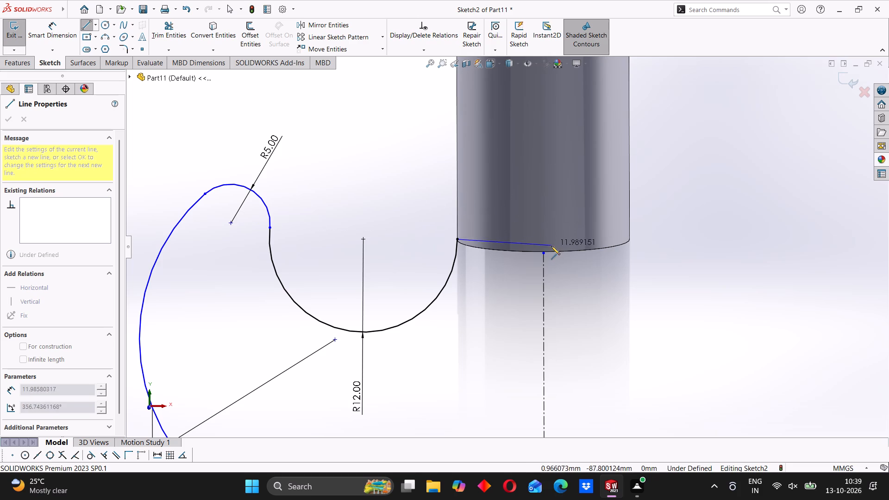
pyautogui.click(542, 240)
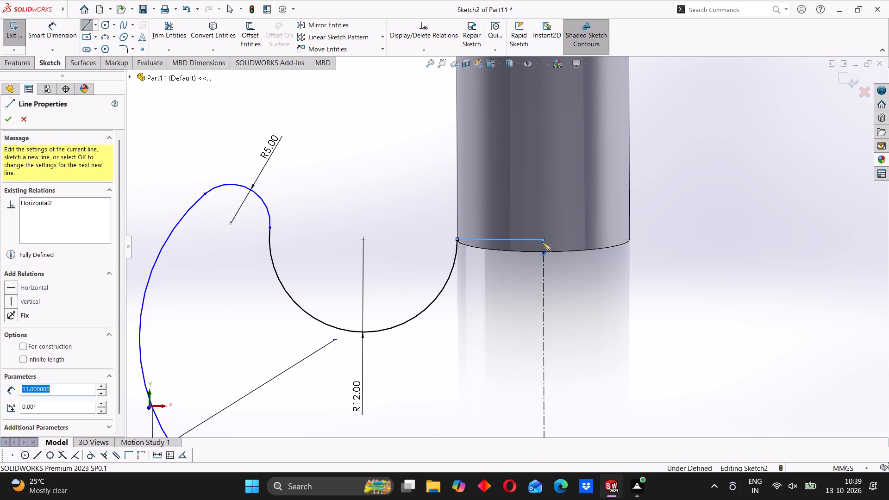
# Extend the vertical centerline's upper endpoint up into the shank, above the horizontal line at the shank's bottom.
pyautogui.rightClick(351, 163)
pyautogui.click(383, 173)
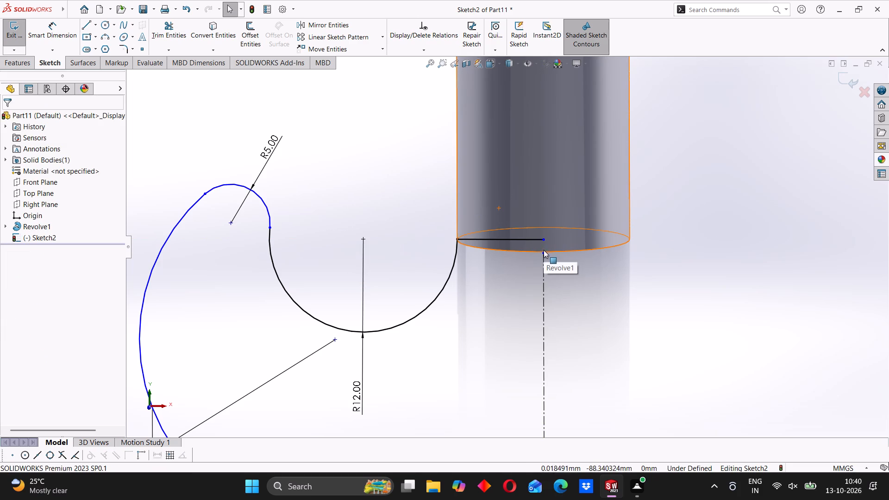
pyautogui.moveTo(543, 253); pyautogui.dragTo(550, 213)
pyautogui.click(404, 187)
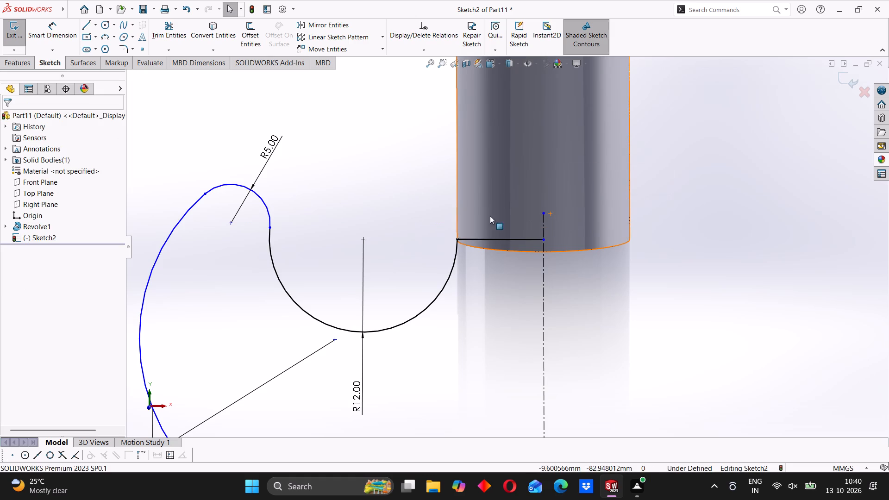
# Dimension the vertical distance from the bottom of the R12 inner arc to the hook's bottom line as 25 mm.
pyautogui.scroll(6, 549, 248)
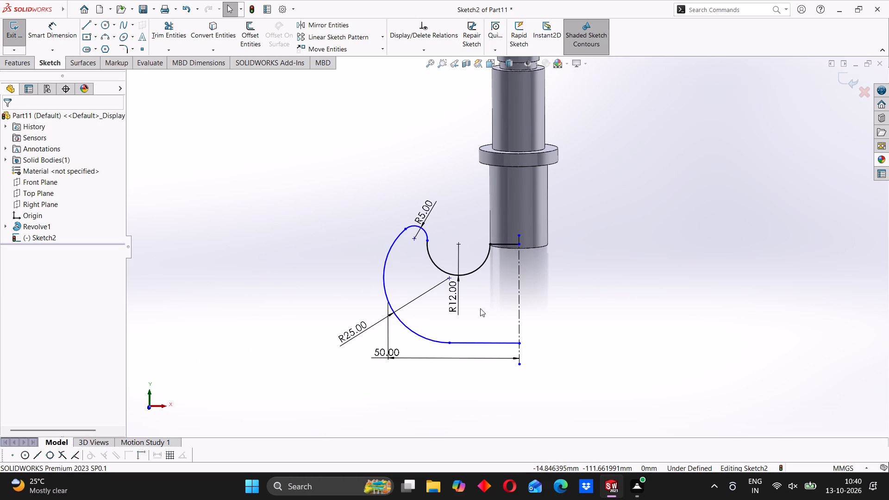
pyautogui.scroll(1, 488, 243)
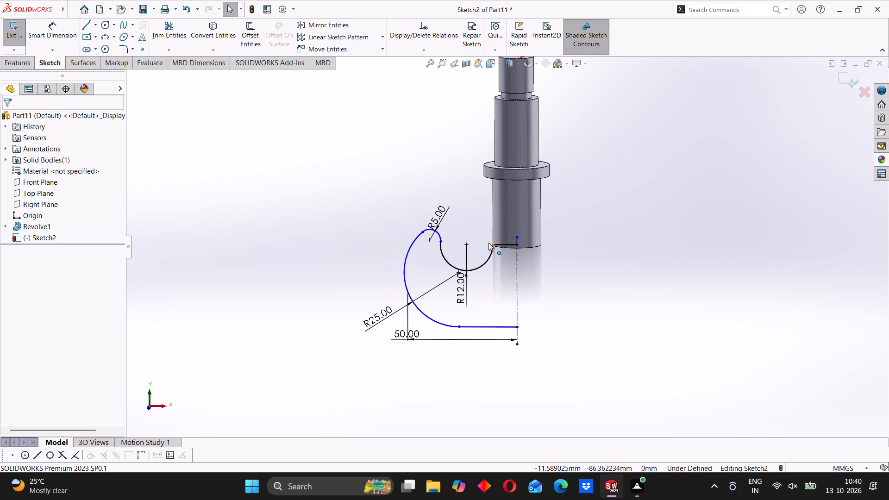
pyautogui.scroll(3, 489, 243)
pyautogui.scroll(-2, 489, 243)
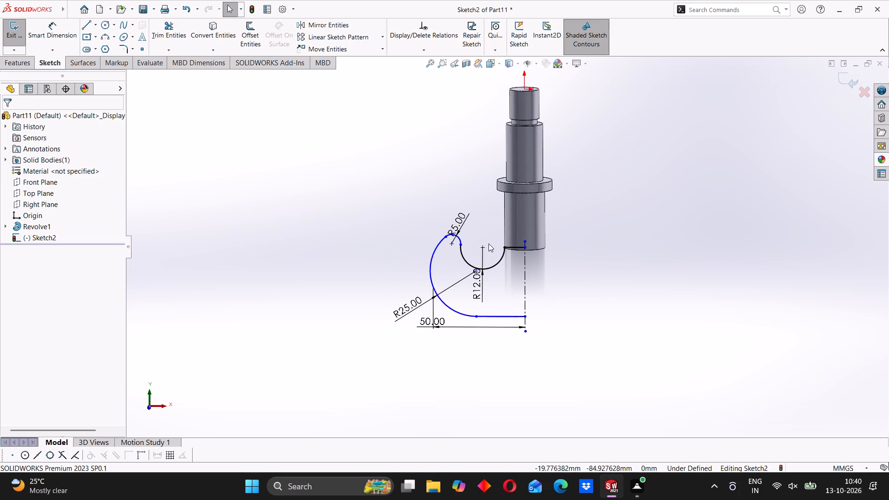
pyautogui.scroll(1, 513, 269)
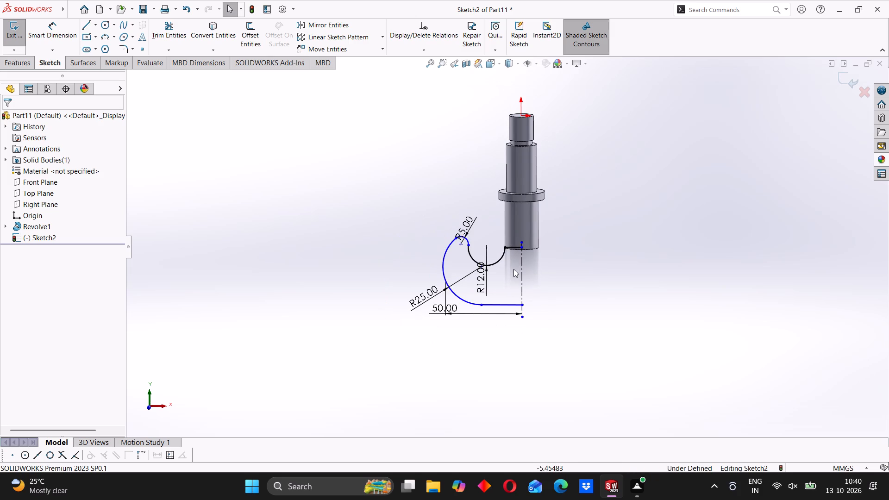
pyautogui.scroll(1, 537, 272)
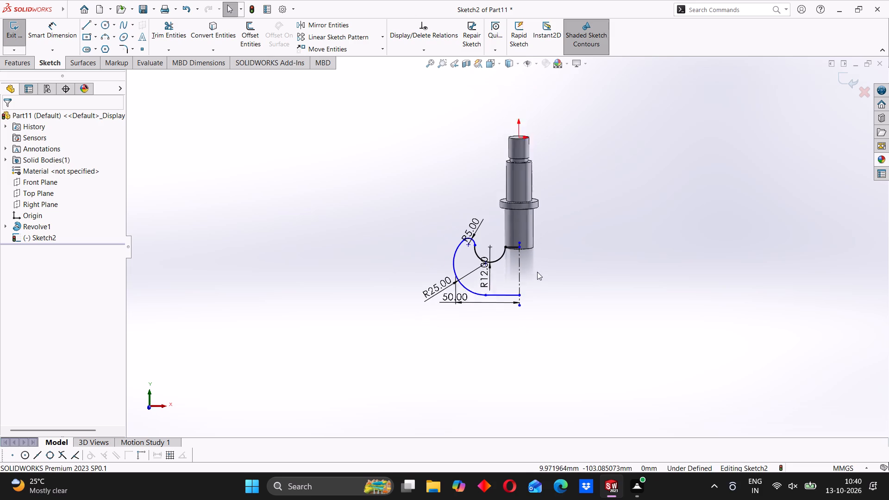
pyautogui.scroll(1, 537, 272)
pyautogui.scroll(-4, 506, 270)
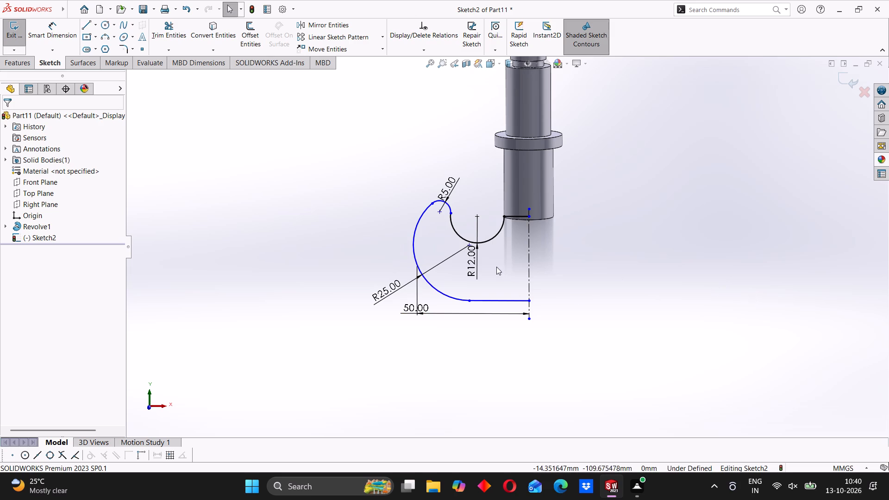
pyautogui.click(477, 301)
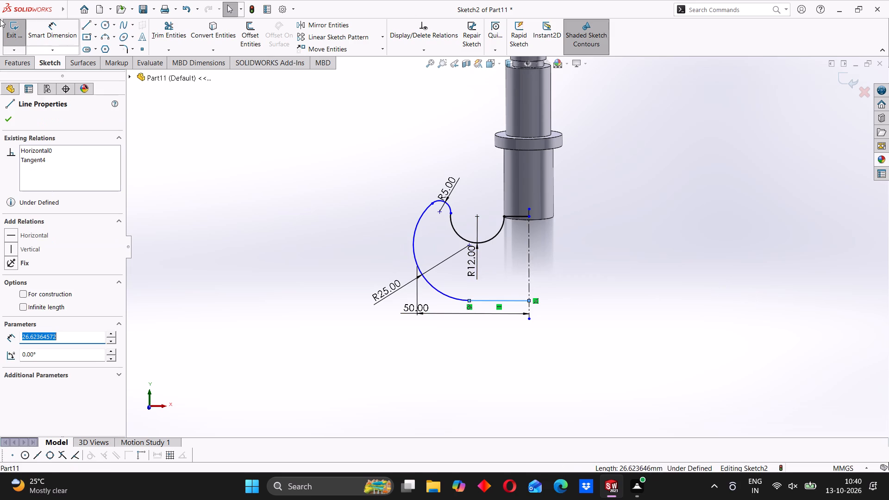
pyautogui.click(44, 31)
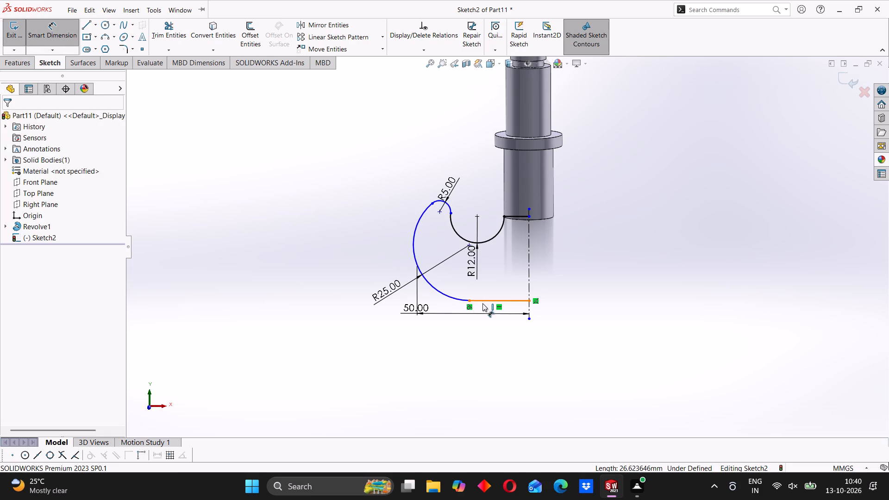
pyautogui.click(481, 302)
pyautogui.scroll(-4, 476, 246)
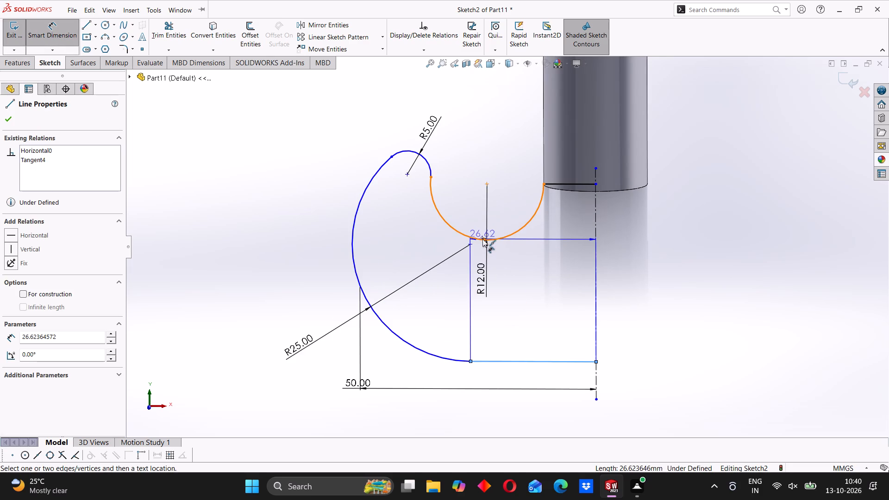
pyautogui.click(484, 239)
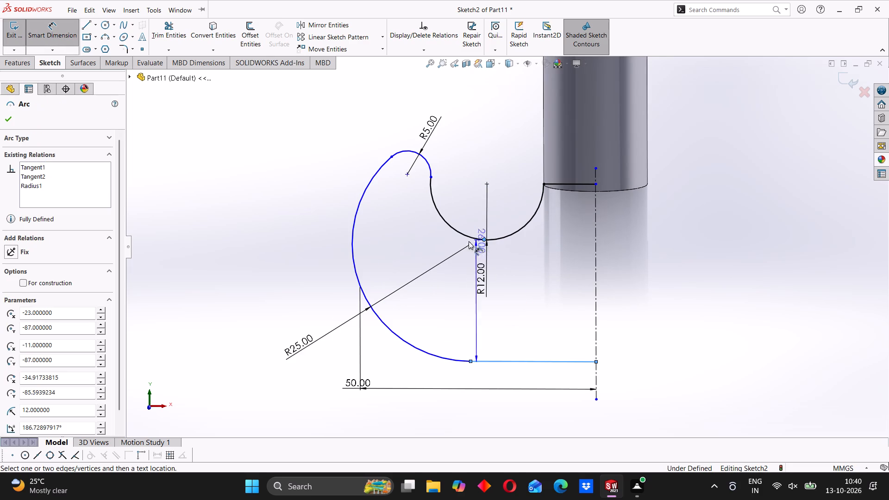
pyautogui.click(285, 223)
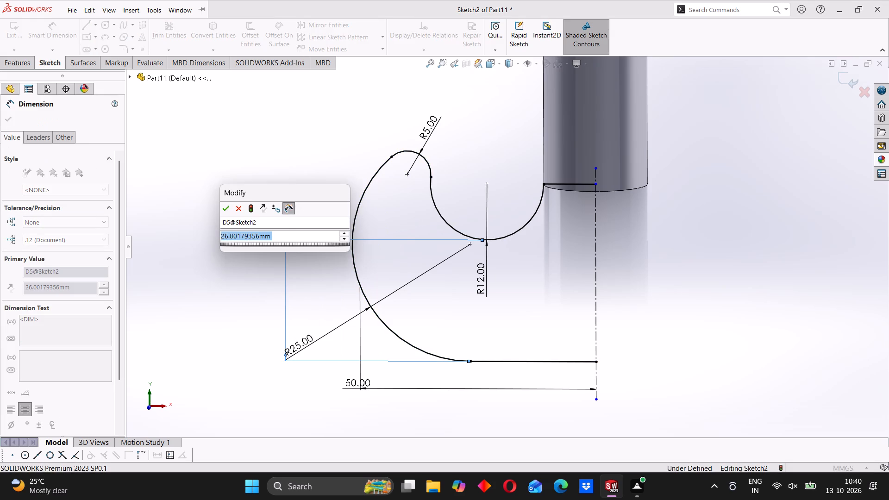
pyautogui.write('25')
pyautogui.press('Return')
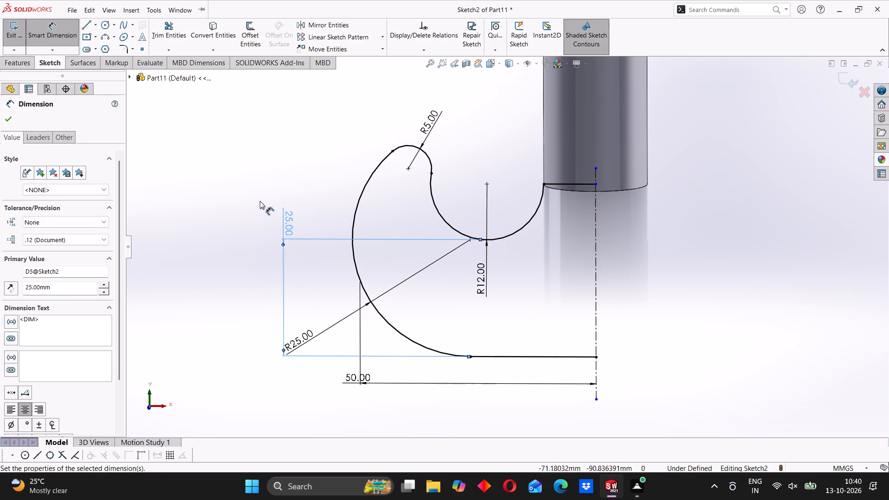
pyautogui.click(259, 201)
# Close the hook profile with a vertical line about 37 mm long on the centerline, joining the upper and bottom horizontal lines' ends.
pyautogui.scroll(4, 451, 285)
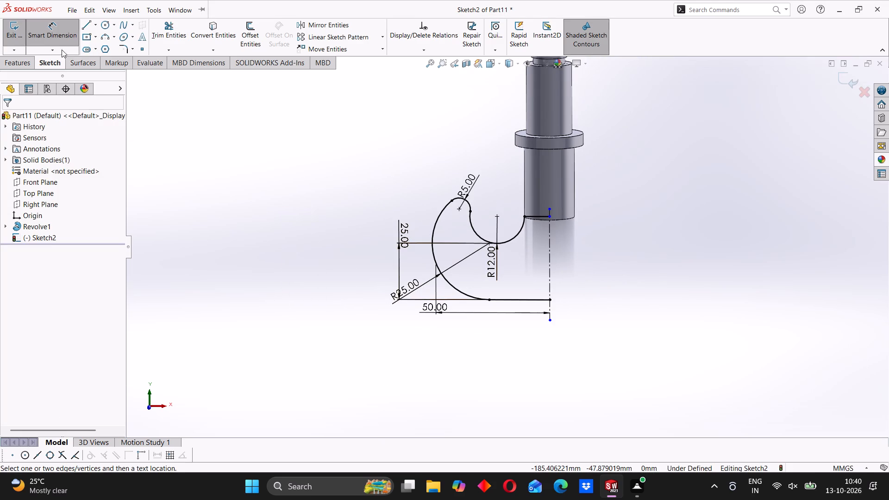
pyautogui.click(82, 22)
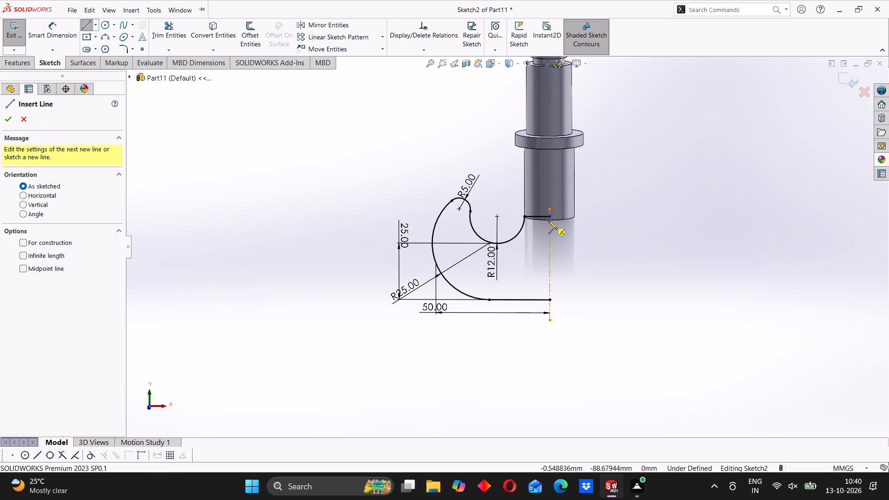
pyautogui.click(550, 218)
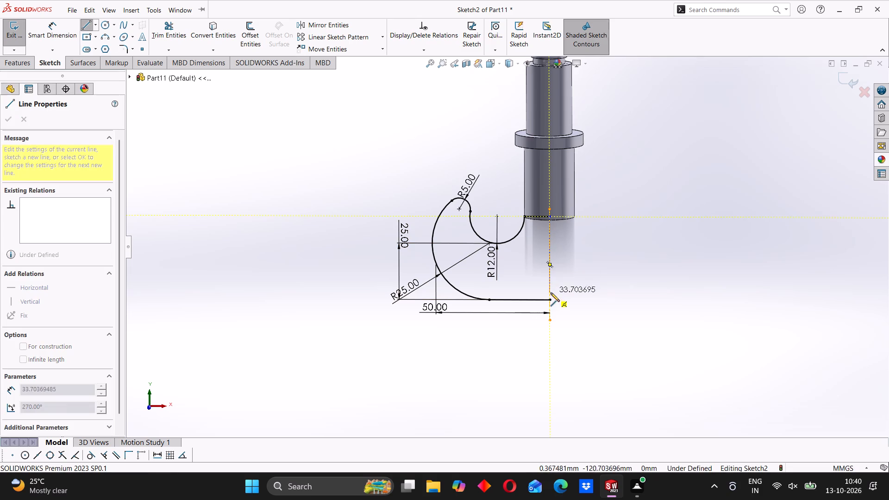
pyautogui.click(550, 297)
pyautogui.rightClick(322, 190)
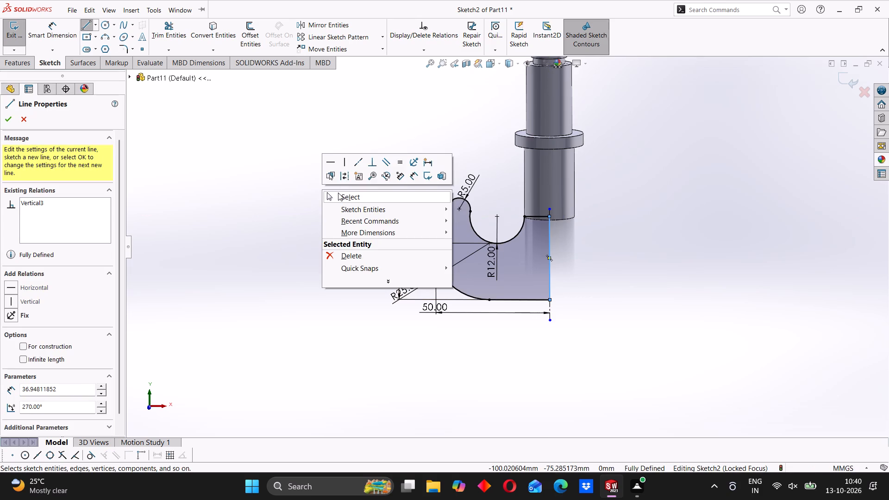
pyautogui.click(338, 193)
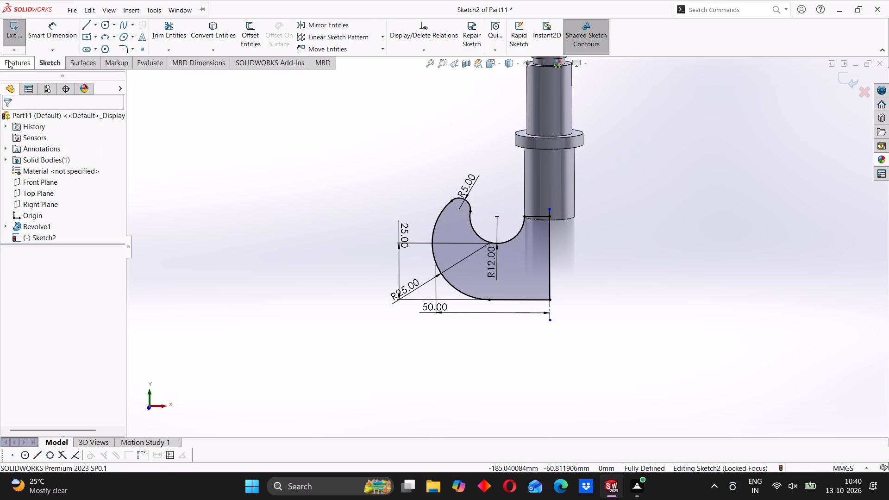
# Extrude the closed hook profile as a boss, Mid Plane, with a depth of 22 mm.
pyautogui.click(8, 60)
pyautogui.click(20, 35)
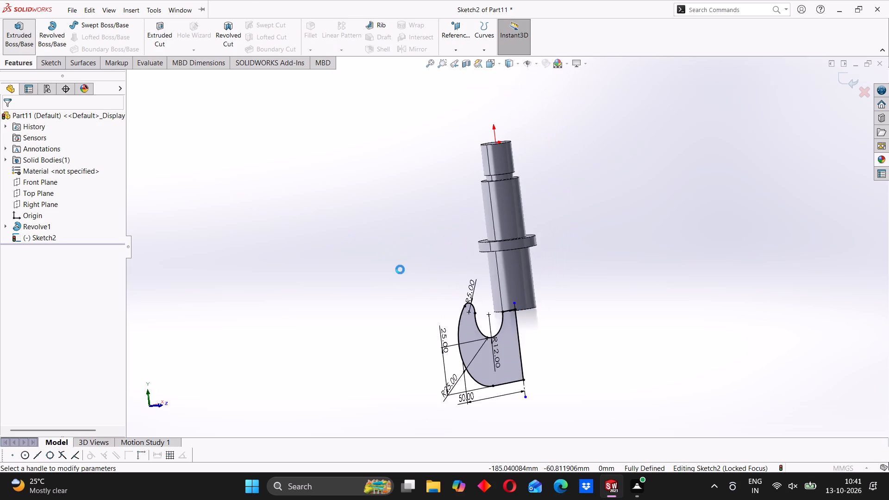
pyautogui.moveTo(403, 273); pyautogui.dragTo(441, 304, button='middle')
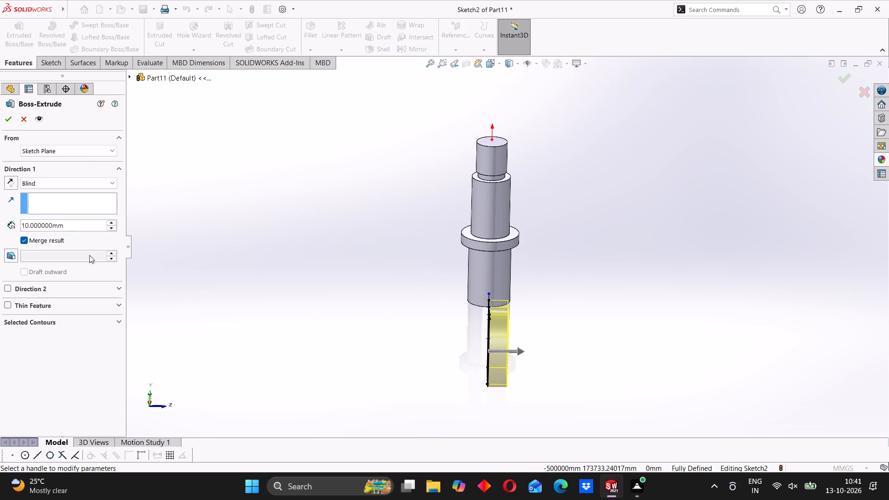
pyautogui.click(35, 184)
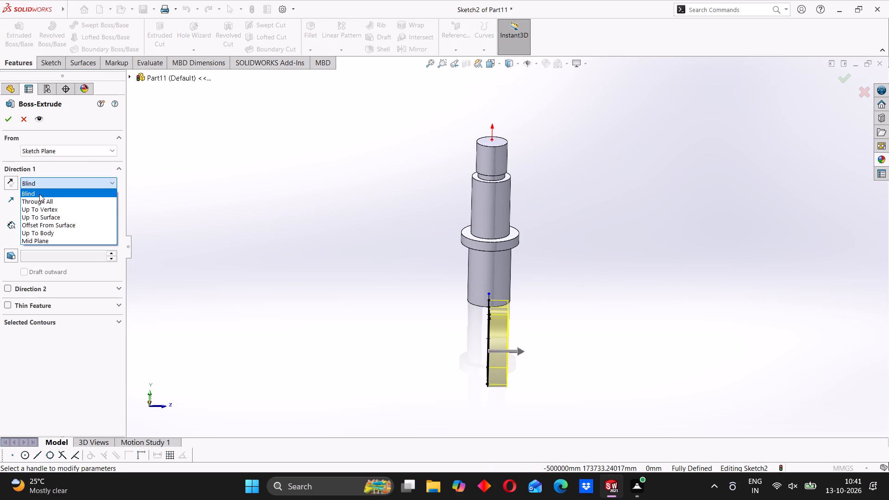
pyautogui.click(38, 238)
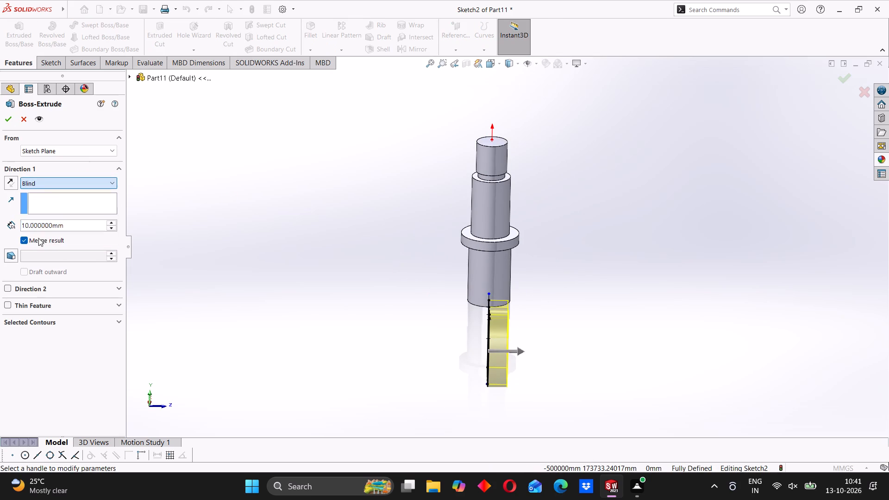
pyautogui.write('22')
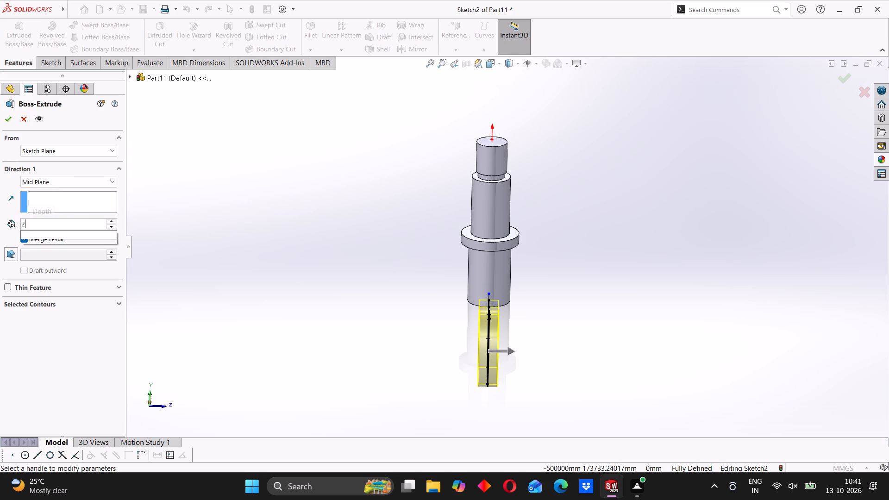
pyautogui.press('Return')
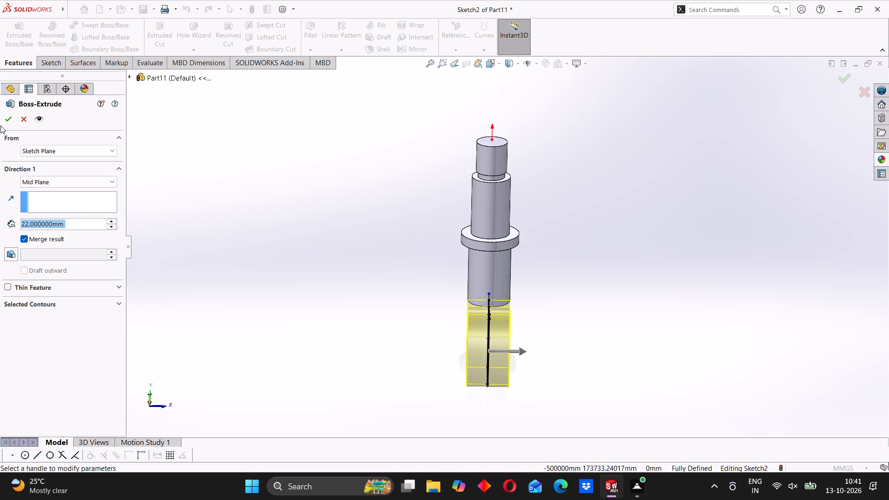
pyautogui.click(4, 119)
# Examine the extruded hook, its tip and inner curve, and its junction with the shank from several angles.
pyautogui.moveTo(471, 360); pyautogui.dragTo(378, 299, button='middle')
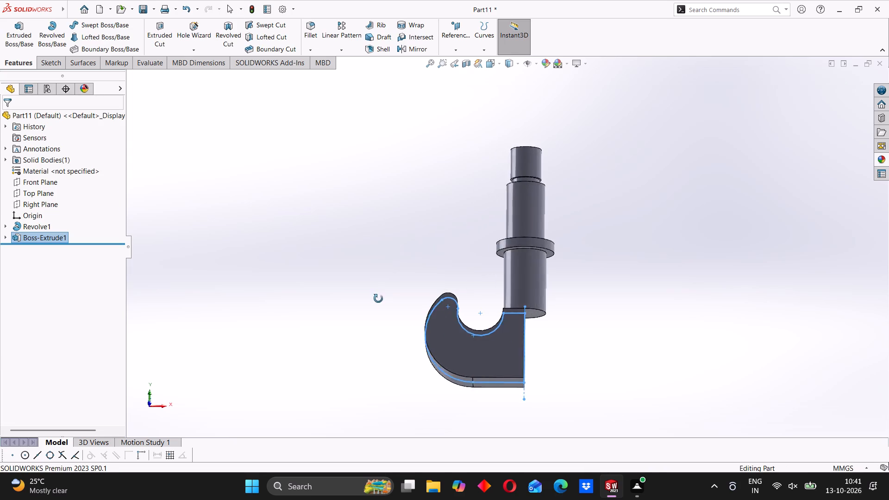
pyautogui.moveTo(378, 299); pyautogui.dragTo(405, 380, button='middle')
pyautogui.moveTo(509, 319); pyautogui.dragTo(479, 332, button='middle')
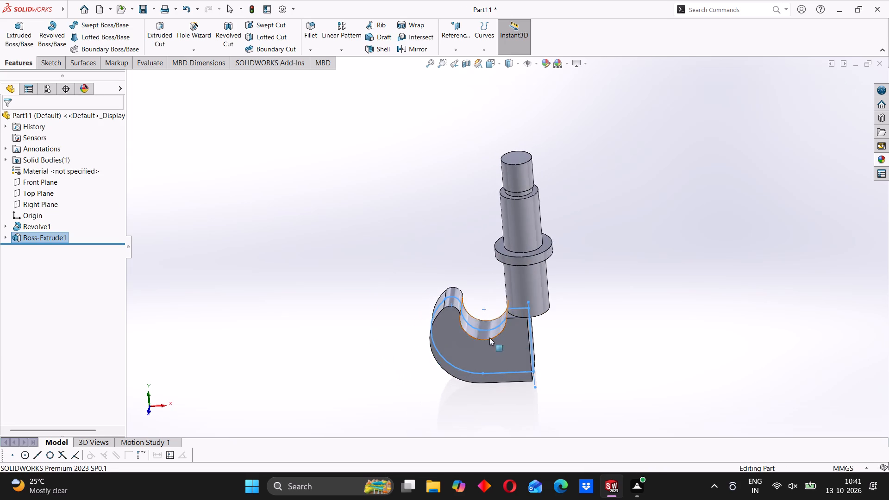
pyautogui.scroll(-4, 524, 312)
pyautogui.moveTo(485, 295); pyautogui.dragTo(503, 337, button='middle')
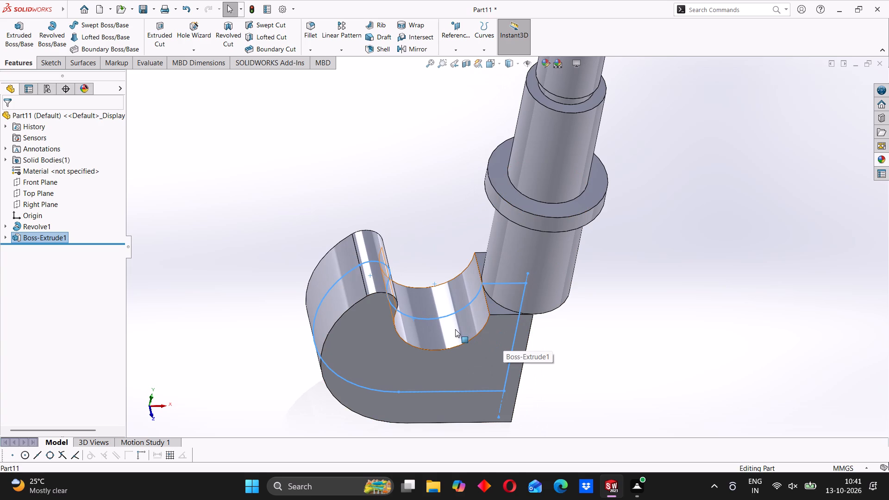
pyautogui.scroll(1, 445, 327)
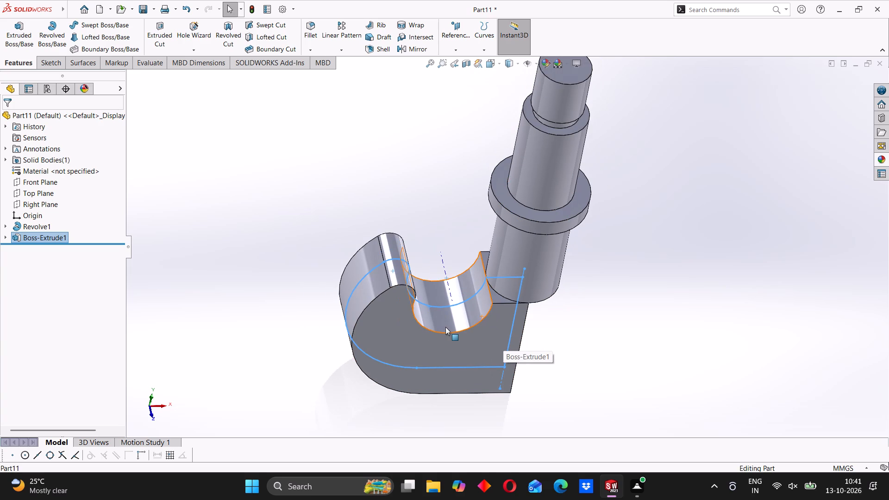
pyautogui.moveTo(518, 344); pyautogui.dragTo(476, 259, button='middle')
pyautogui.click(292, 227)
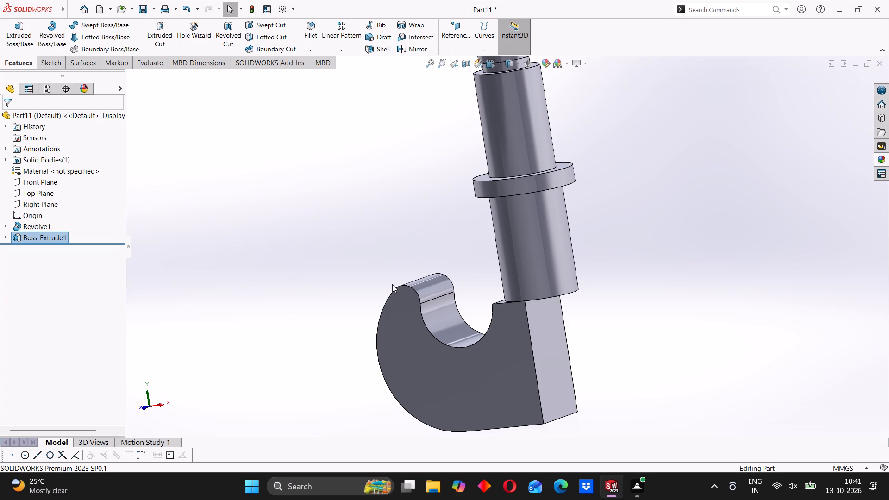
pyautogui.scroll(2, 403, 286)
pyautogui.moveTo(398, 294); pyautogui.dragTo(434, 307, button='middle')
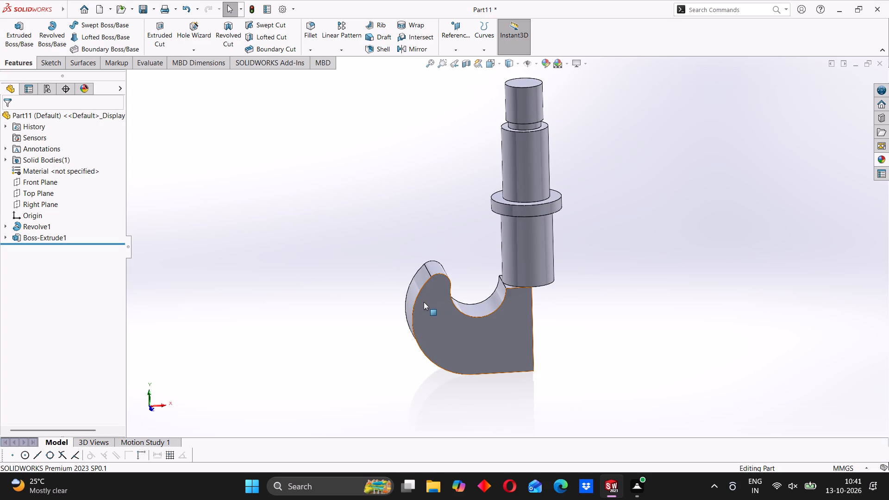
pyautogui.scroll(2, 424, 302)
pyautogui.scroll(-2, 484, 262)
pyautogui.moveTo(501, 338); pyautogui.dragTo(485, 328, button='middle')
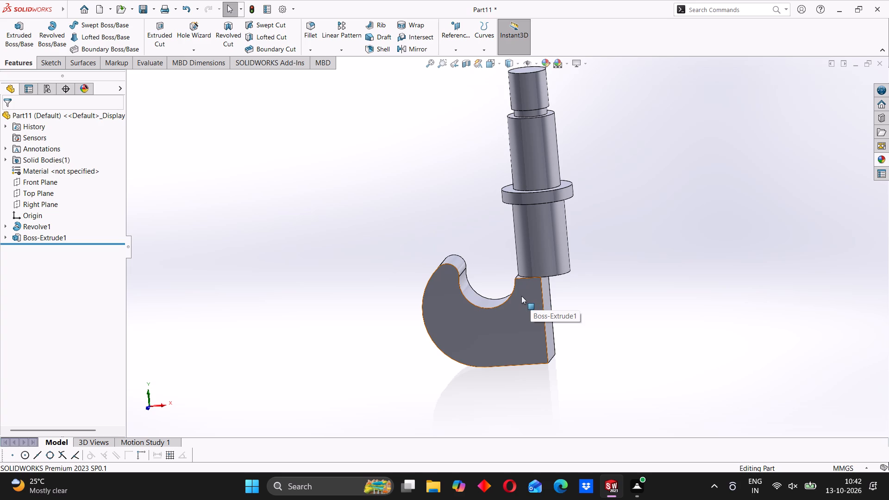
pyautogui.scroll(1, 490, 319)
pyautogui.moveTo(485, 319); pyautogui.dragTo(505, 323, button='middle')
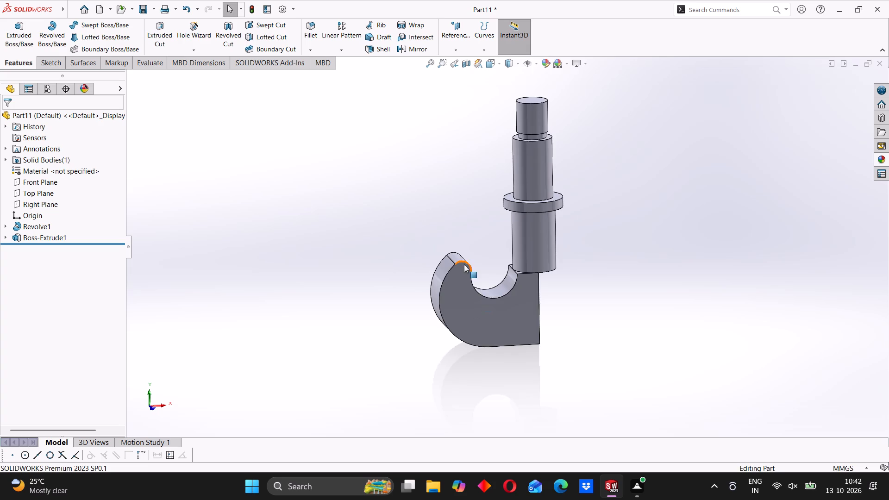
pyautogui.scroll(-2, 464, 264)
pyautogui.moveTo(434, 279); pyautogui.dragTo(415, 283, button='middle')
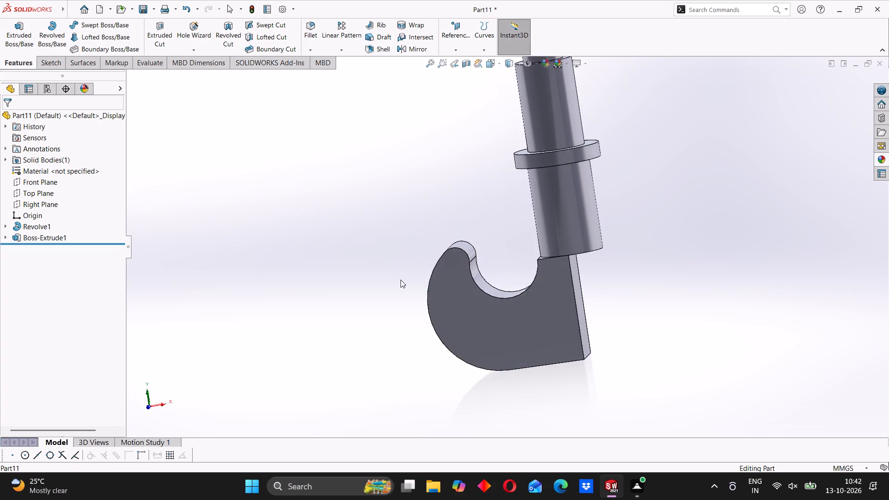
pyautogui.scroll(4, 505, 298)
pyautogui.moveTo(573, 244); pyautogui.dragTo(560, 294, button='middle')
pyautogui.scroll(-3, 506, 279)
pyautogui.moveTo(475, 292); pyautogui.dragTo(479, 287, button='middle')
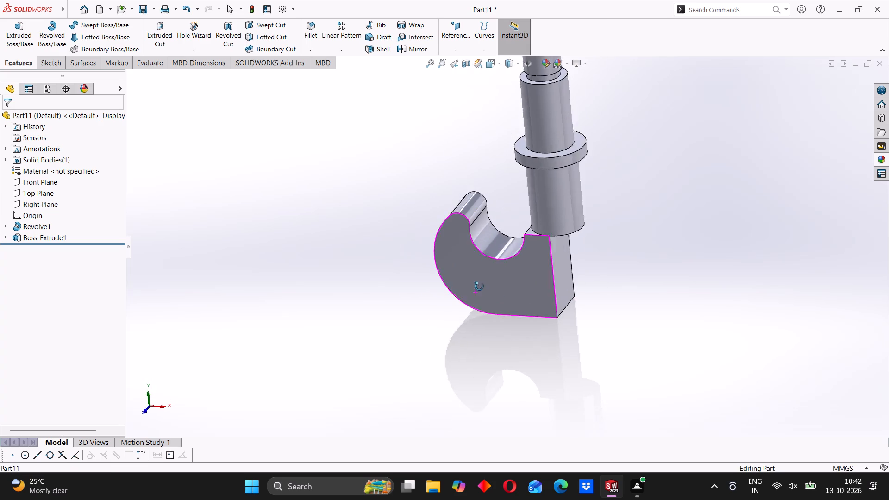
# Examine the extruded hook's inner curve, tip and shank junction from several angles.
pyautogui.moveTo(479, 287); pyautogui.dragTo(487, 245, button='middle')
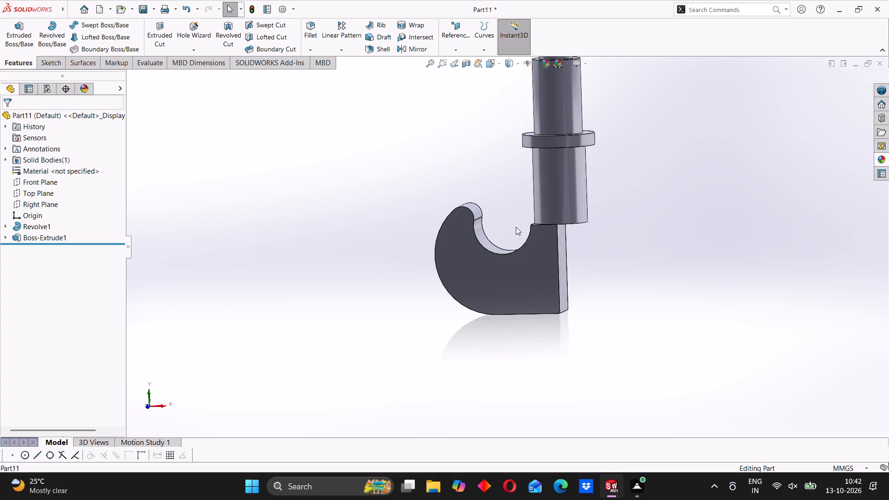
pyautogui.scroll(-3, 519, 220)
pyautogui.moveTo(499, 240); pyautogui.dragTo(538, 318, button='middle')
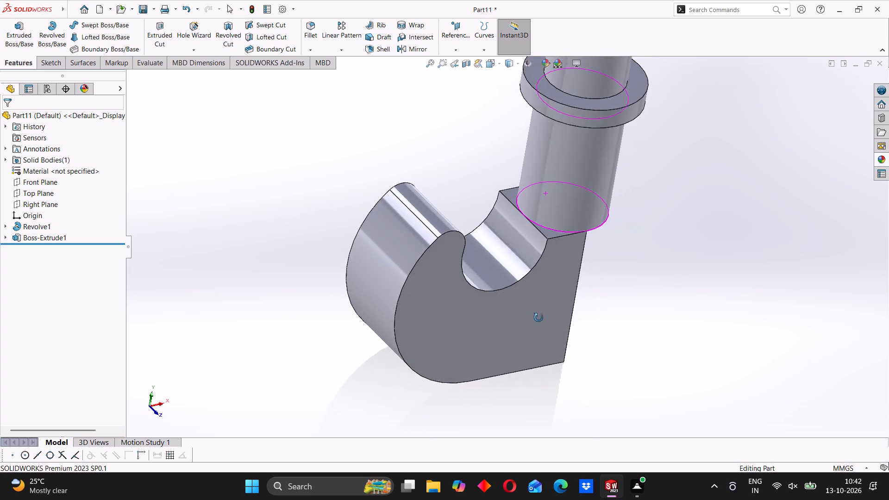
pyautogui.moveTo(538, 318); pyautogui.dragTo(547, 329, button='middle')
pyautogui.moveTo(491, 223); pyautogui.dragTo(526, 285, button='middle')
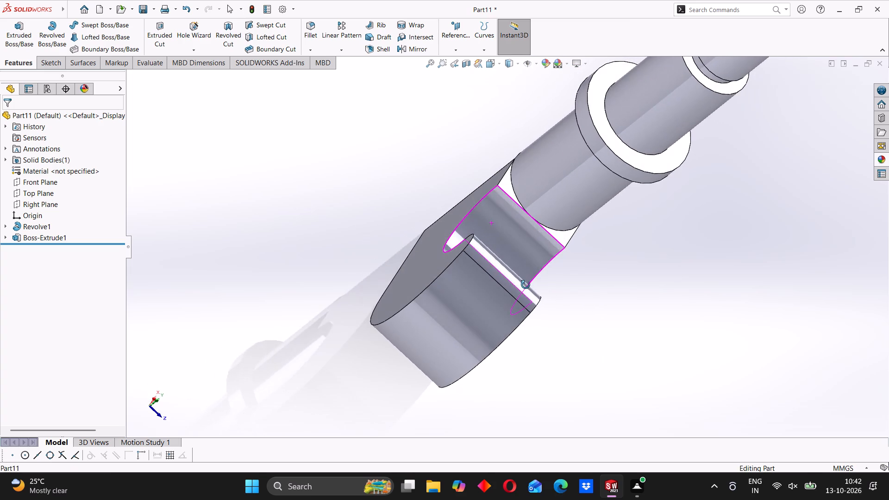
pyautogui.moveTo(526, 285); pyautogui.dragTo(505, 283, button='middle')
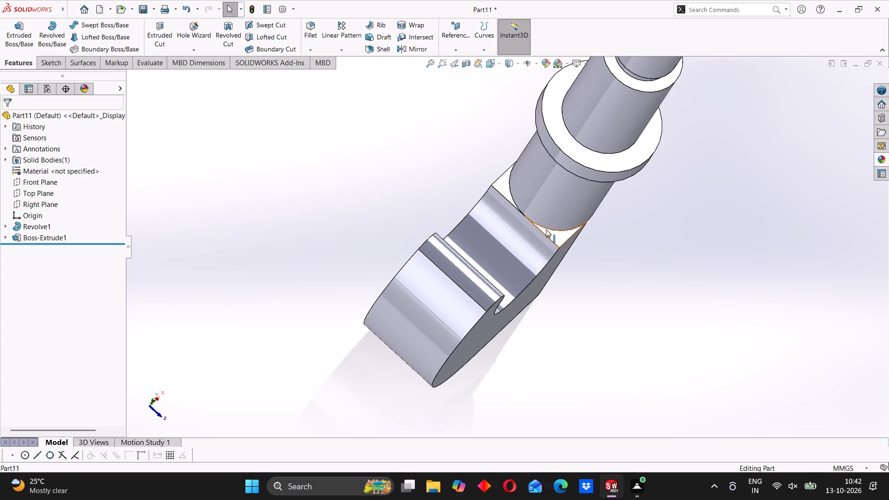
pyautogui.scroll(-1, 546, 229)
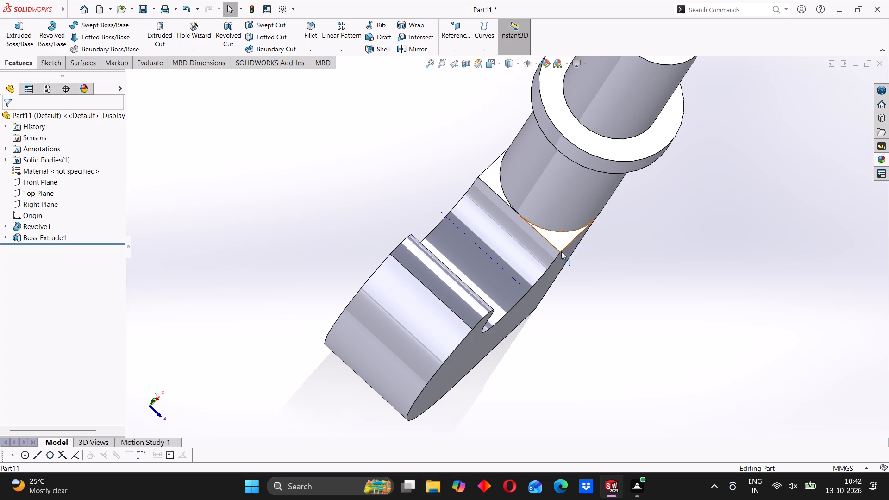
pyautogui.moveTo(553, 267); pyautogui.dragTo(462, 240, button='middle')
pyautogui.scroll(3, 499, 249)
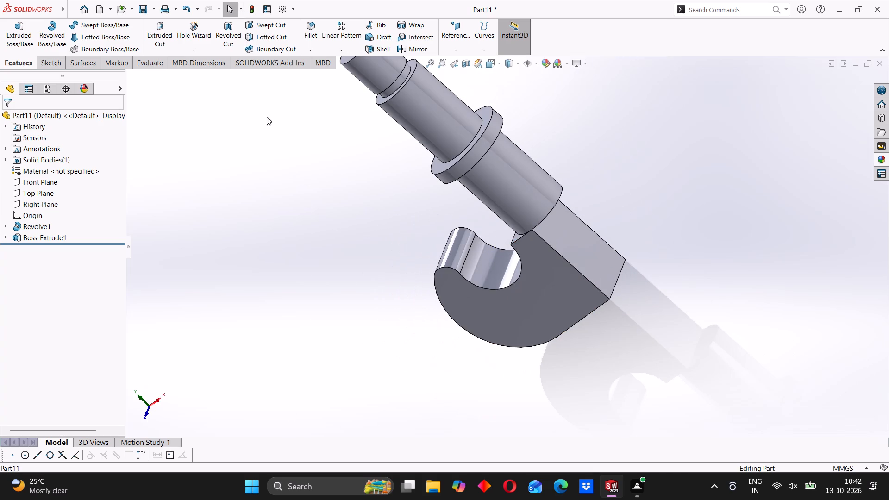
# Try a 6 mm constant-radius fillet on the hook's front inner arc edge and two adjoining top edges at the shank, then clear the selection.
pyautogui.click(312, 33)
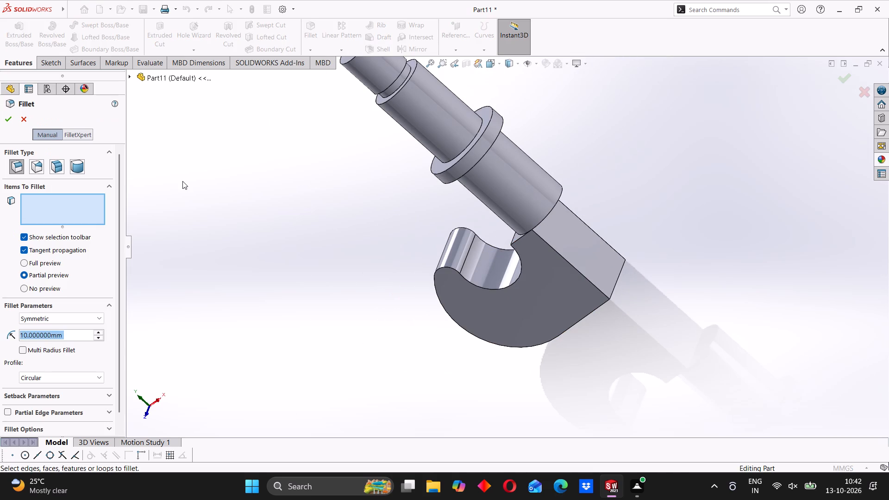
pyautogui.press('6')
pyautogui.press('Return')
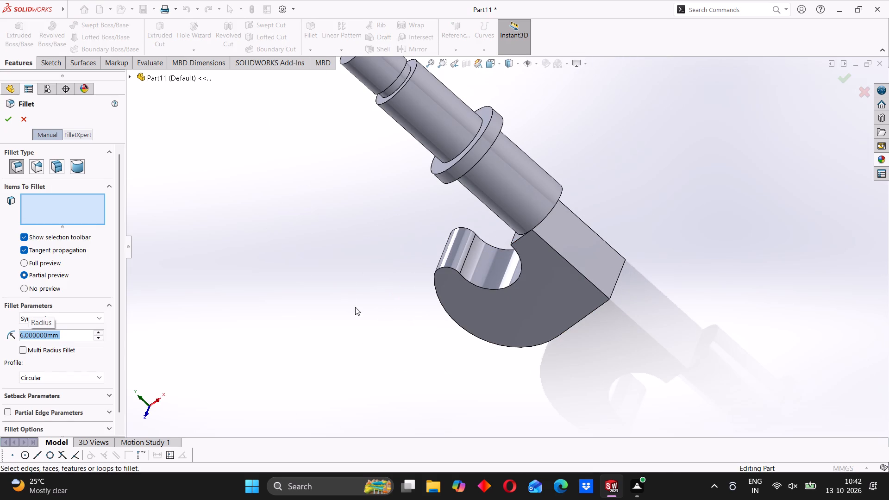
pyautogui.click(495, 288)
pyautogui.moveTo(495, 288); pyautogui.dragTo(536, 292, button='middle')
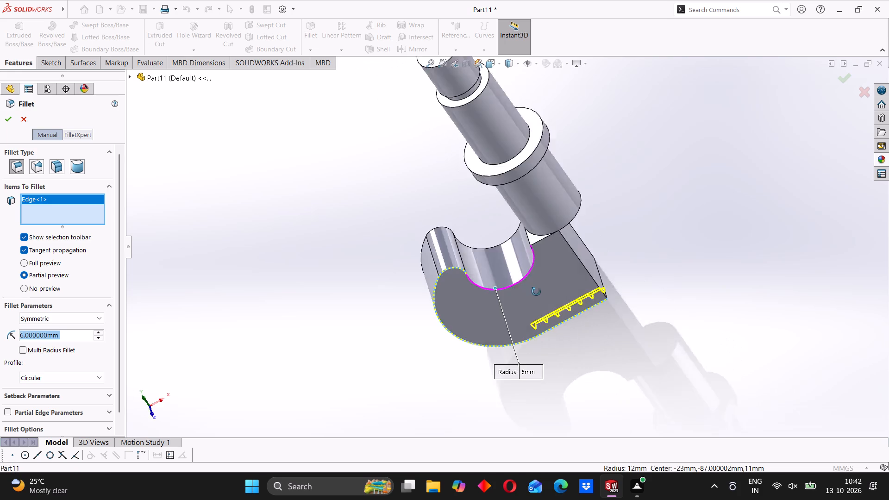
pyautogui.moveTo(536, 292); pyautogui.dragTo(556, 293, button='middle')
pyautogui.scroll(-3, 553, 272)
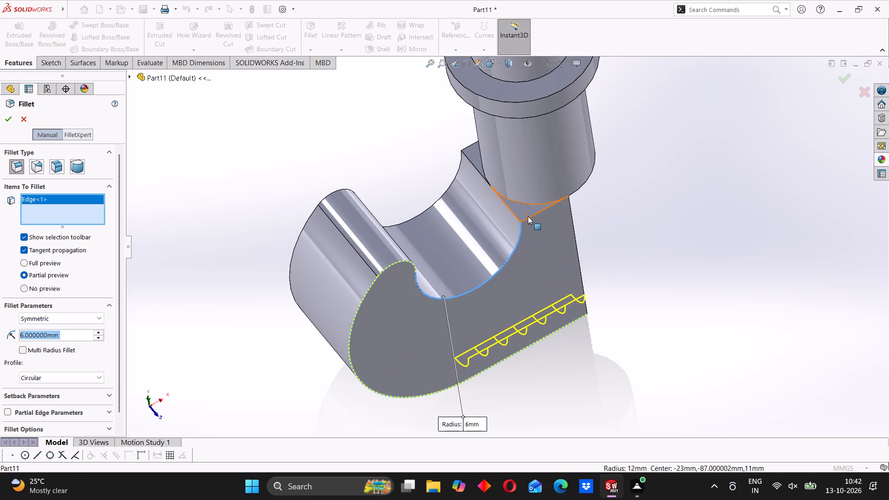
pyautogui.click(532, 217)
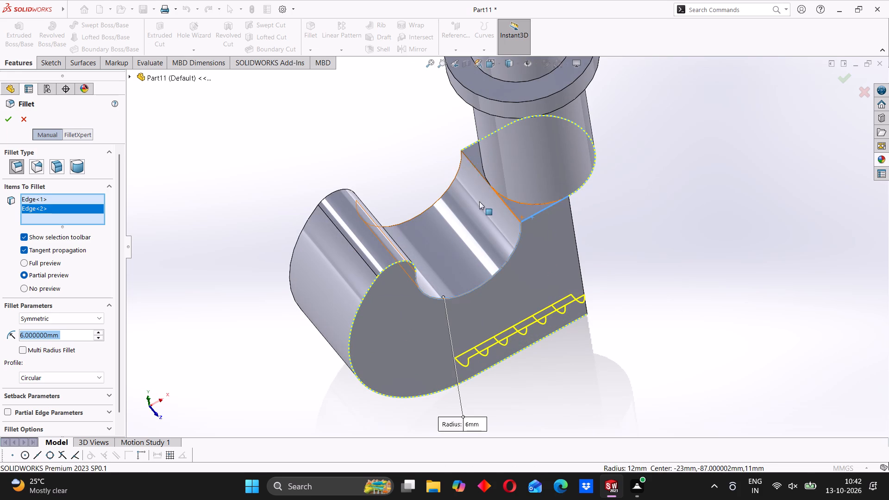
pyautogui.click(501, 197)
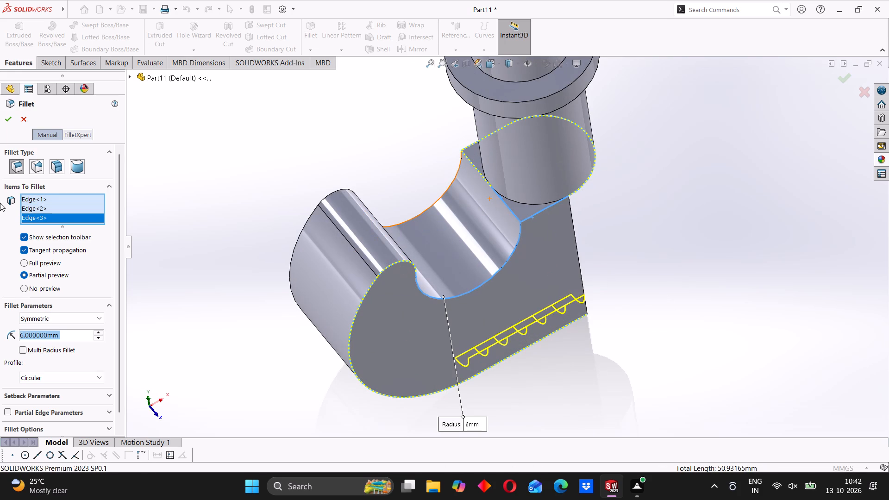
pyautogui.click(11, 121)
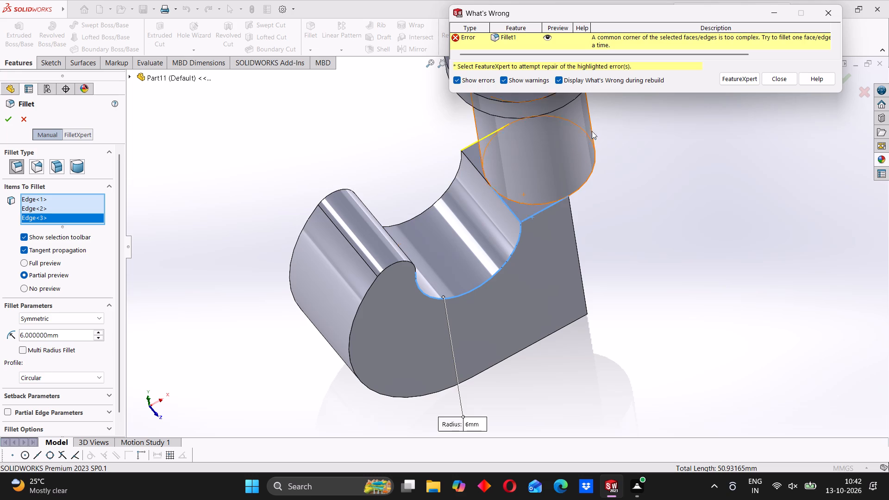
pyautogui.click(822, 16)
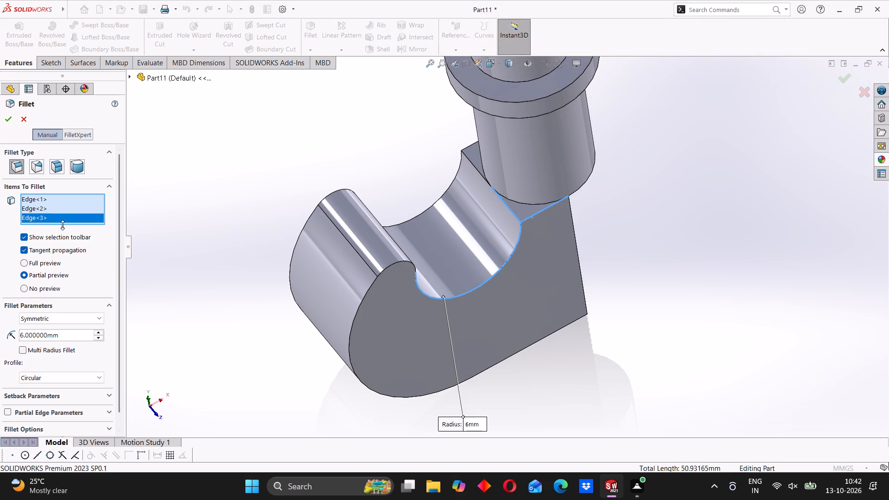
pyautogui.scroll(-2, 55, 209)
pyautogui.rightClick(56, 207)
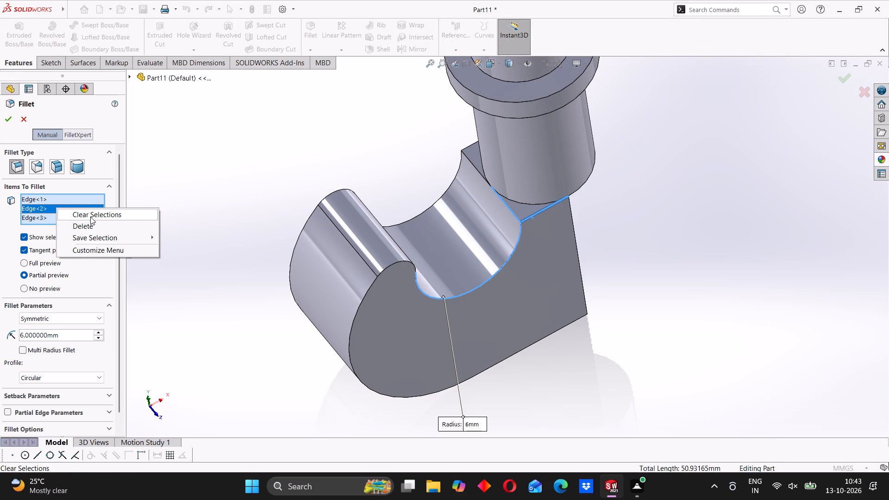
pyautogui.click(90, 217)
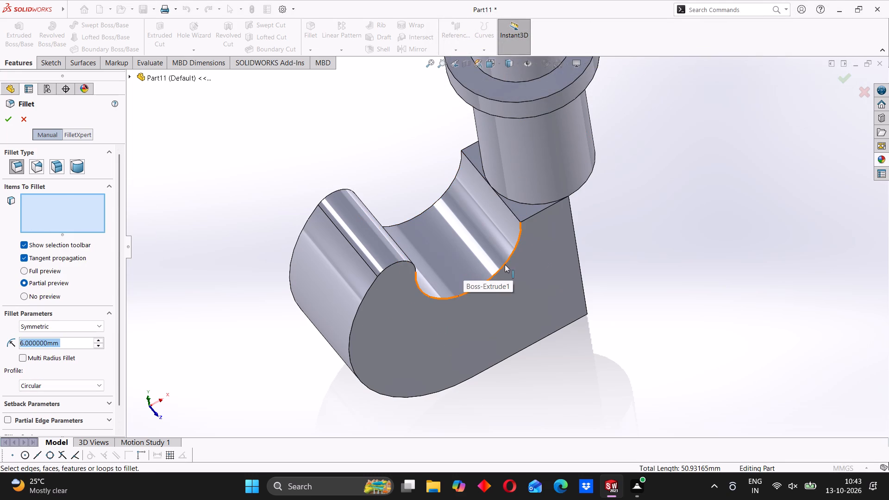
# Try the 6 mm fillet on just the hook's front inner arc edge and the short front top edge beneath the shank.
pyautogui.click(506, 263)
pyautogui.click(532, 217)
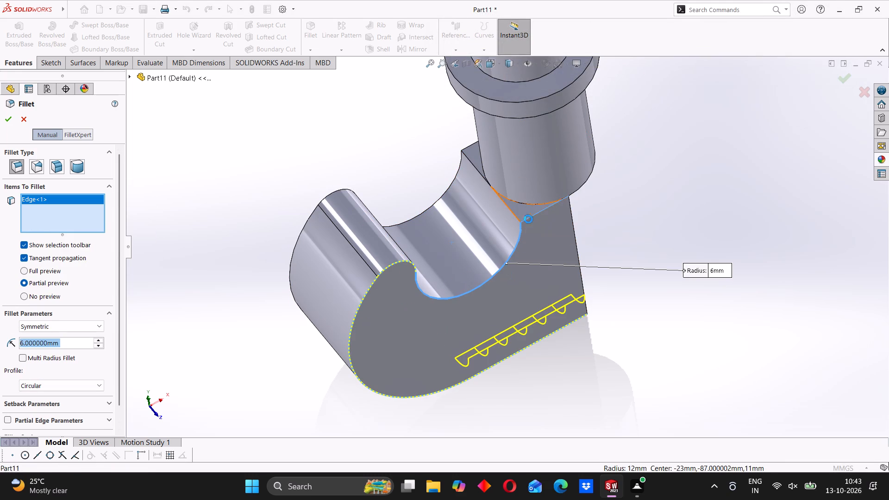
pyautogui.click(6, 123)
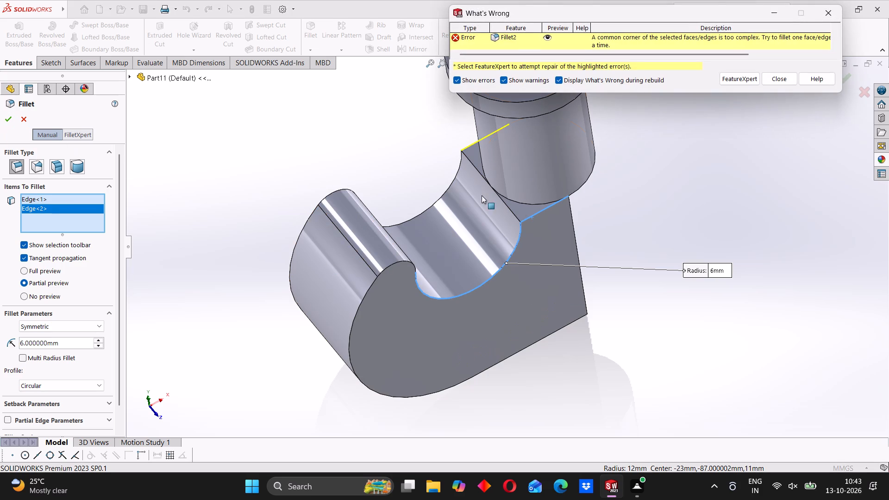
pyautogui.click(787, 84)
# Drop the short top edge from the selection and apply the 6 mm fillet to the front inner arc edge with tangent propagation.
pyautogui.rightClick(41, 206)
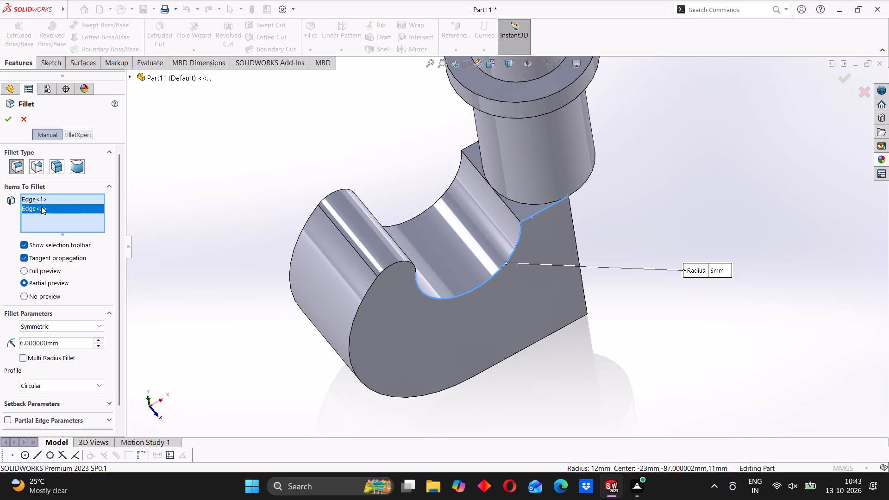
pyautogui.click(63, 226)
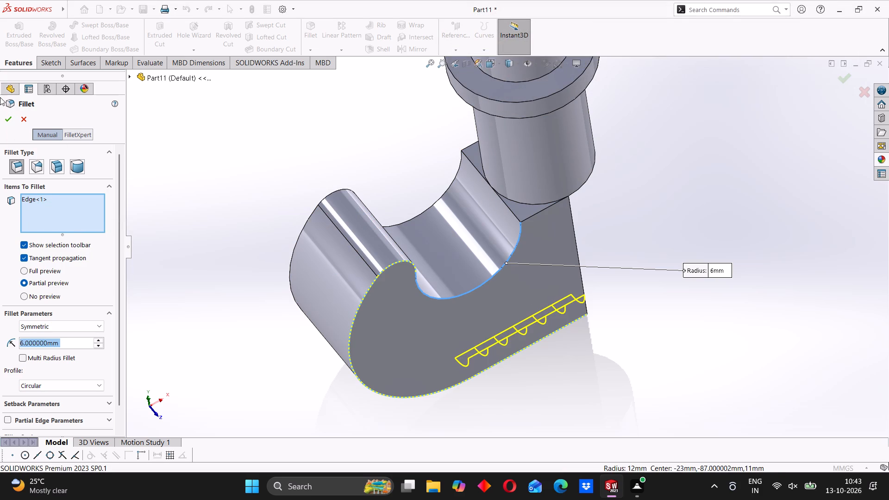
pyautogui.click(9, 116)
# Examine the new fillet along the hook's front inner curve, around its tip and where it meets the shank.
pyautogui.moveTo(529, 309); pyautogui.dragTo(535, 279, button='middle')
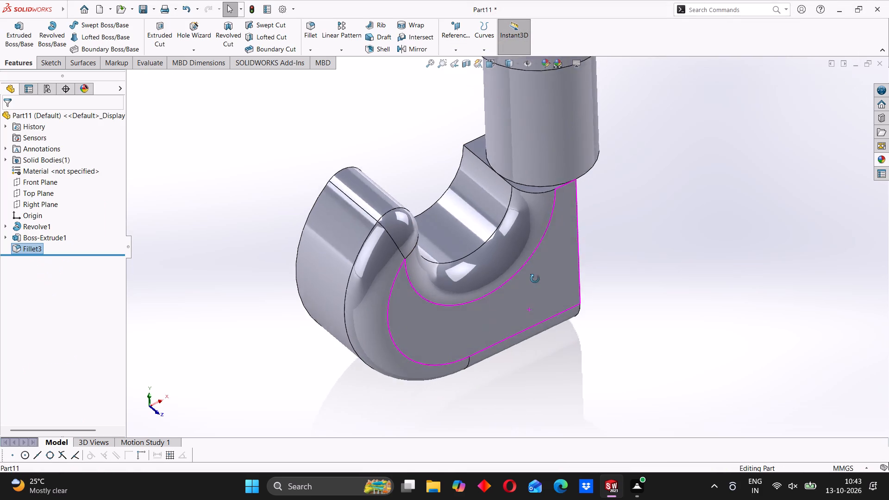
pyautogui.moveTo(535, 279); pyautogui.dragTo(437, 298, button='middle')
pyautogui.moveTo(502, 237); pyautogui.dragTo(529, 262, button='middle')
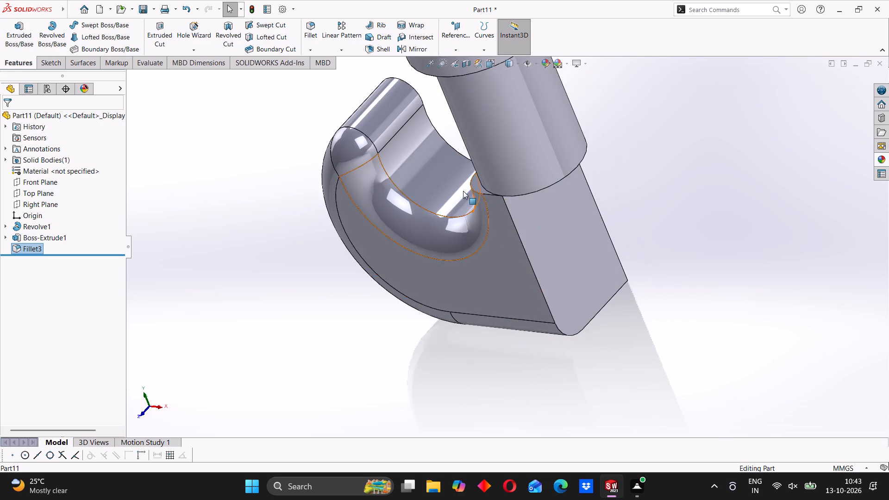
pyautogui.scroll(-3, 463, 191)
pyautogui.moveTo(478, 214); pyautogui.dragTo(505, 208, button='middle')
pyautogui.scroll(3, 567, 224)
pyautogui.moveTo(533, 257); pyautogui.dragTo(544, 230, button='middle')
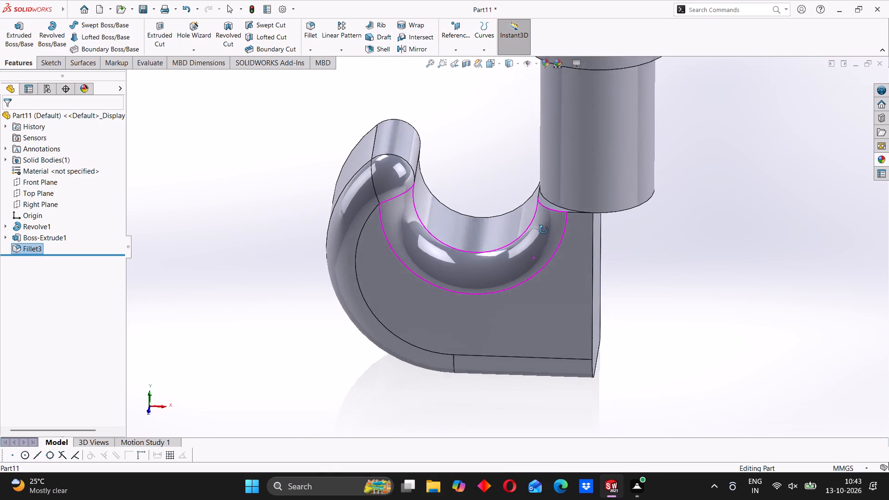
pyautogui.moveTo(544, 230); pyautogui.dragTo(546, 224, button='middle')
pyautogui.scroll(-2, 467, 251)
pyautogui.moveTo(437, 279); pyautogui.dragTo(439, 267, button='middle')
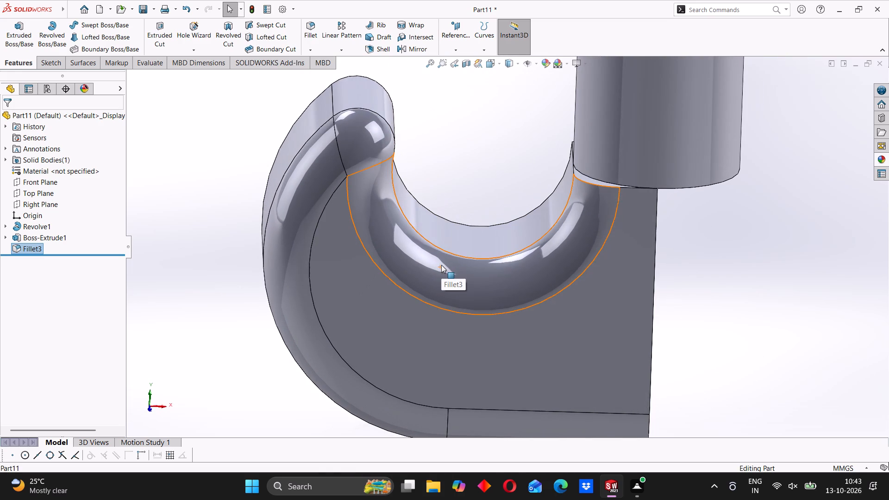
pyautogui.scroll(2, 451, 257)
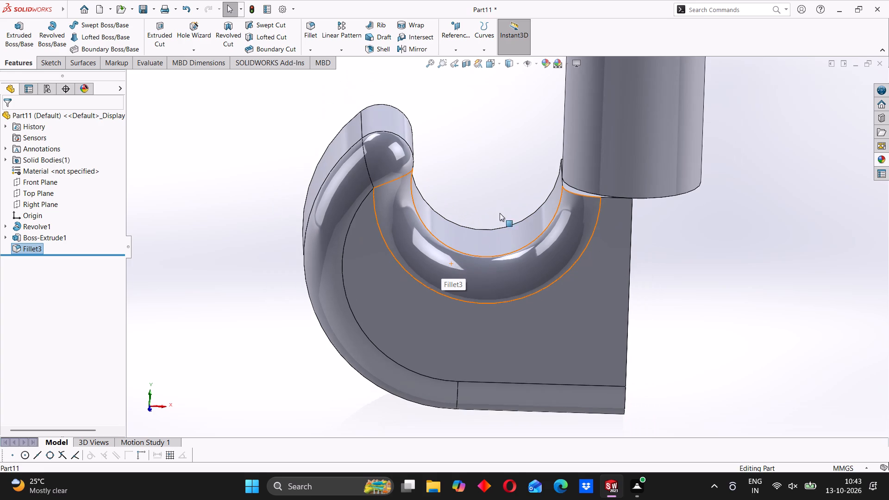
pyautogui.moveTo(504, 195); pyautogui.dragTo(536, 243, button='middle')
pyautogui.scroll(3, 565, 225)
pyautogui.moveTo(564, 226); pyautogui.dragTo(546, 237, button='middle')
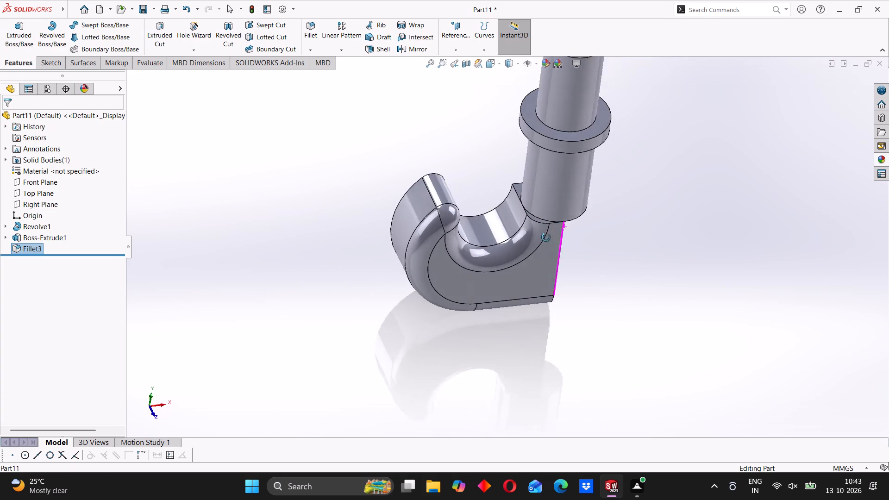
pyautogui.moveTo(546, 237); pyautogui.dragTo(538, 247, button='middle')
pyautogui.scroll(-6, 532, 227)
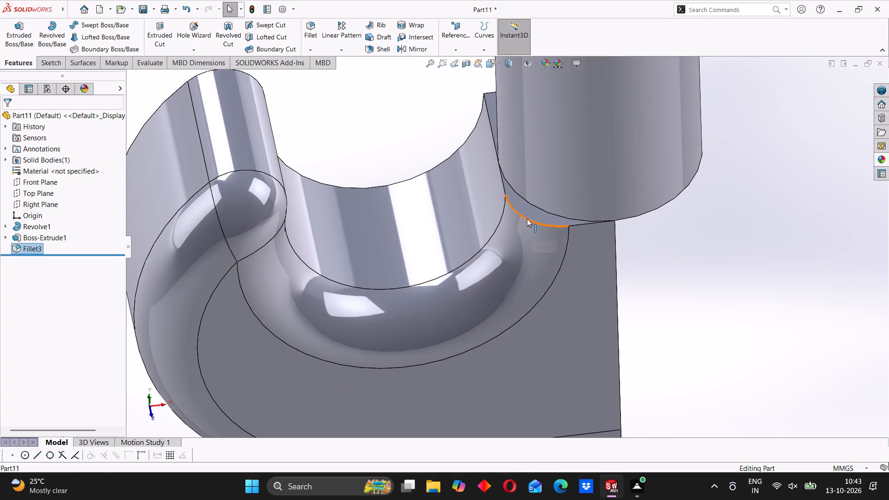
pyautogui.scroll(2, 527, 219)
pyautogui.moveTo(531, 289); pyautogui.dragTo(526, 195, button='middle')
pyautogui.scroll(-2, 528, 214)
pyautogui.moveTo(472, 256); pyautogui.dragTo(488, 274, button='middle')
pyautogui.moveTo(509, 302); pyautogui.dragTo(518, 315, button='middle')
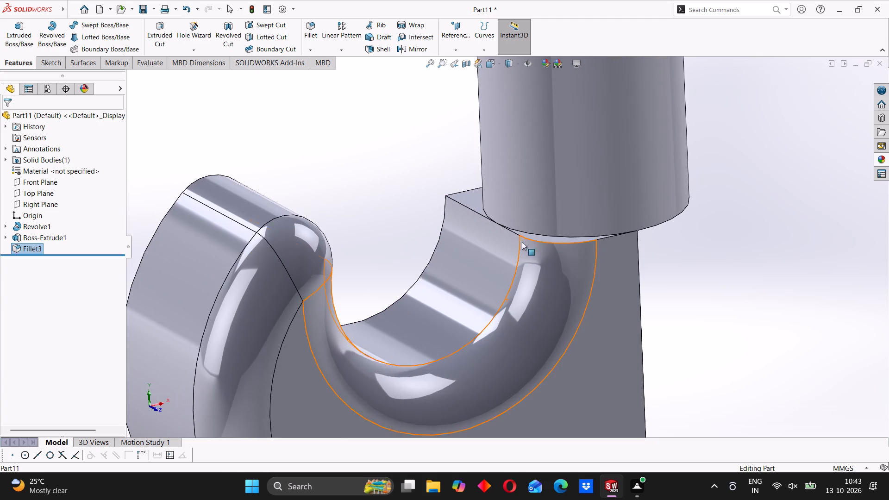
pyautogui.moveTo(514, 234); pyautogui.dragTo(519, 287, button='middle')
pyautogui.scroll(4, 538, 238)
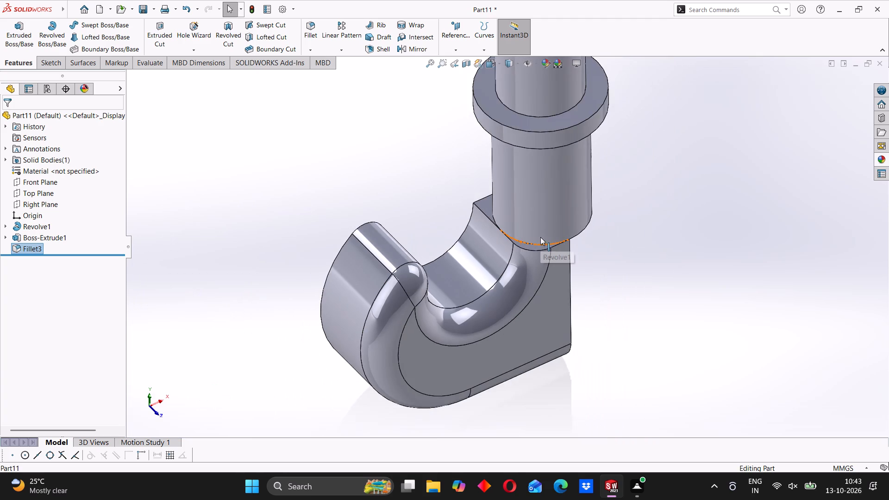
pyautogui.moveTo(540, 237); pyautogui.dragTo(532, 244, button='middle')
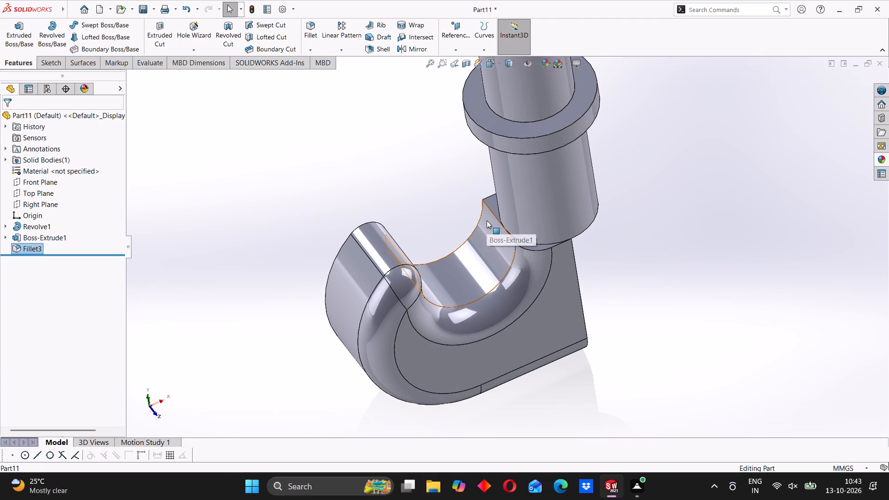
# Examine the hook's unfilleted back side, its outer curve and the whole part from several angles.
pyautogui.scroll(2, 487, 220)
pyautogui.moveTo(462, 237); pyautogui.dragTo(576, 303, button='middle')
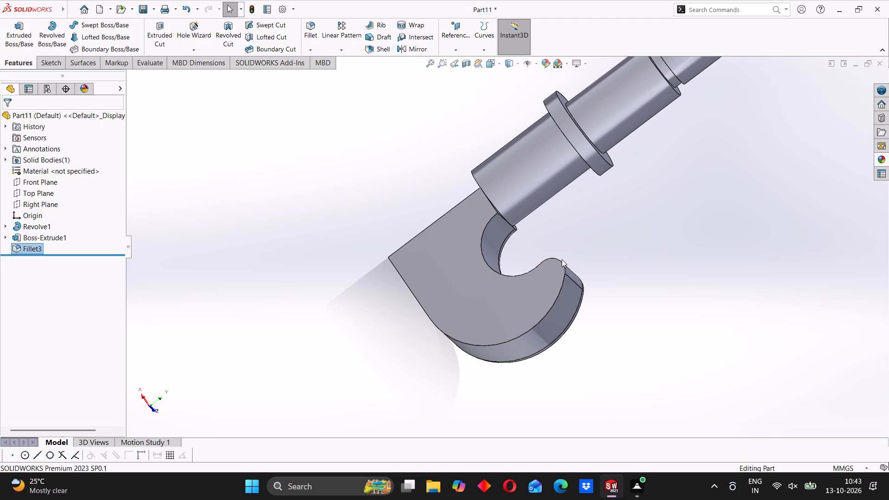
pyautogui.moveTo(526, 359); pyautogui.dragTo(436, 315, button='middle')
pyautogui.moveTo(654, 350); pyautogui.dragTo(629, 344, button='middle')
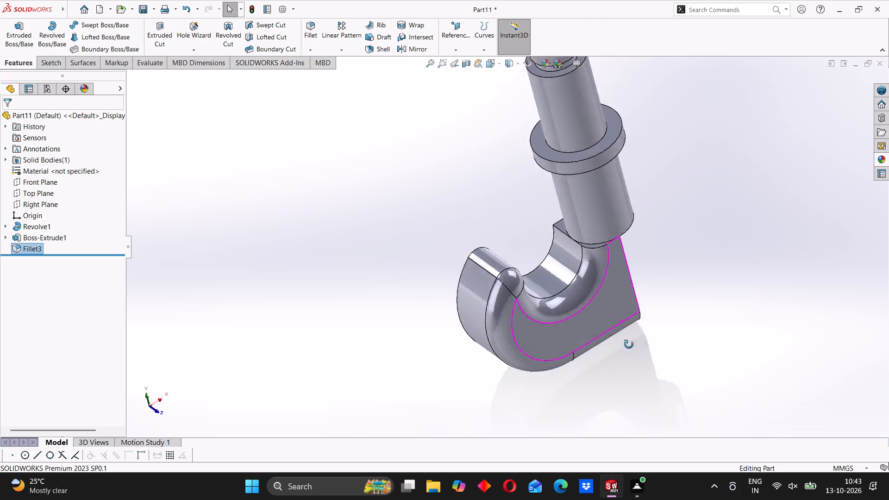
pyautogui.moveTo(629, 344); pyautogui.dragTo(557, 353, button='middle')
pyautogui.scroll(1, 538, 300)
pyautogui.scroll(-2, 538, 300)
pyautogui.moveTo(481, 309); pyautogui.dragTo(514, 322, button='middle')
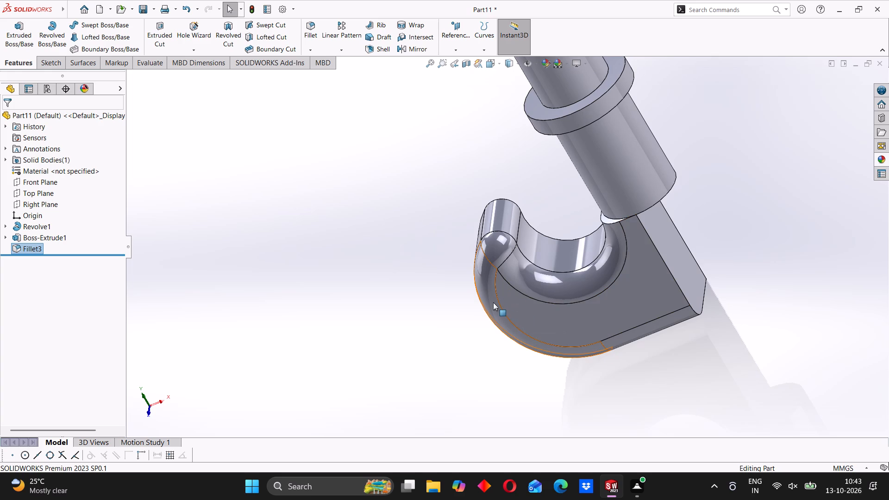
pyautogui.moveTo(494, 285); pyautogui.dragTo(573, 325, button='middle')
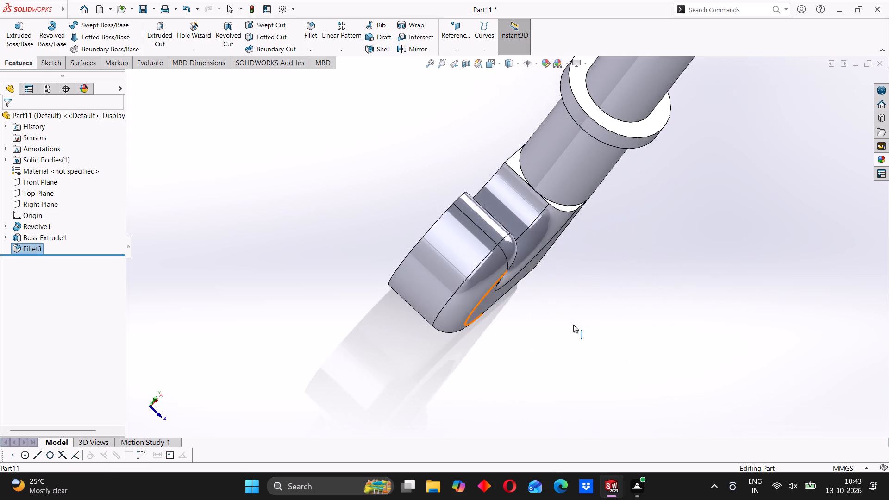
pyautogui.moveTo(485, 310); pyautogui.dragTo(491, 285, button='middle')
pyautogui.moveTo(453, 264); pyautogui.dragTo(500, 300, button='middle')
pyautogui.scroll(4, 461, 228)
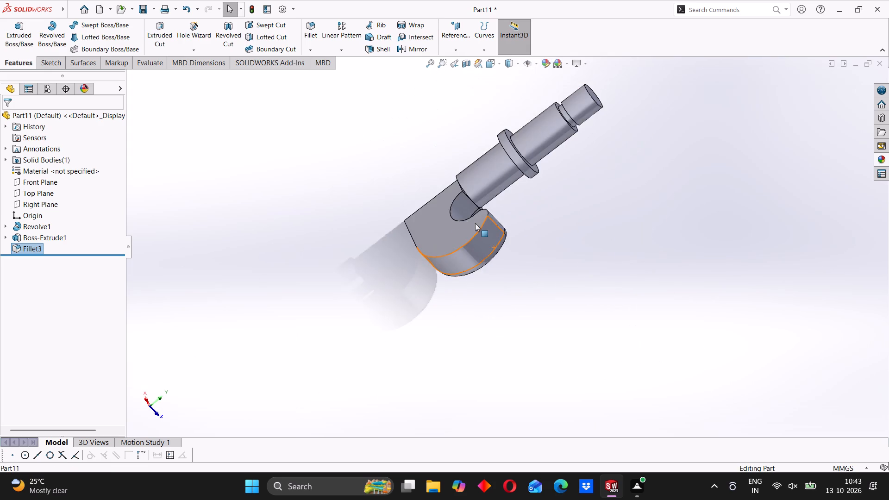
# Apply a 6 mm fillet with tangent propagation to the inner arc edge on the hook's unfilleted back side.
pyautogui.moveTo(474, 224); pyautogui.dragTo(437, 227, button='middle')
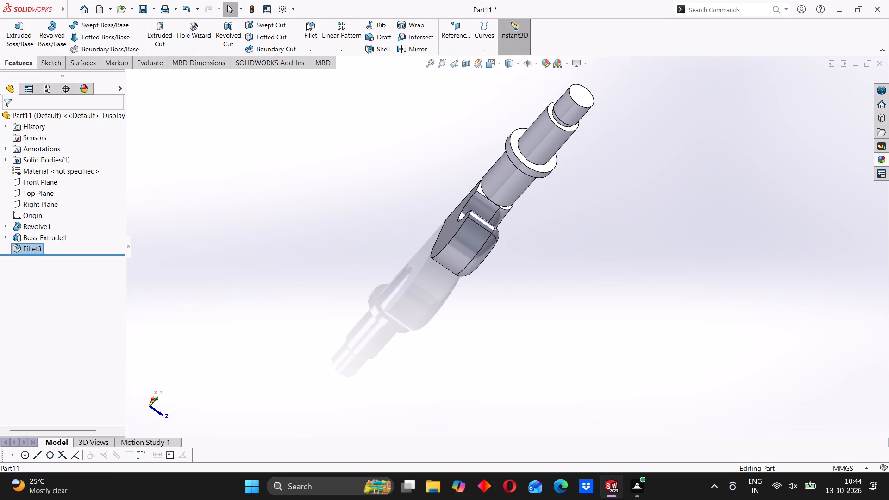
pyautogui.click(306, 23)
pyautogui.moveTo(446, 204); pyautogui.dragTo(482, 302, button='middle')
pyautogui.moveTo(454, 254); pyautogui.dragTo(446, 257, button='middle')
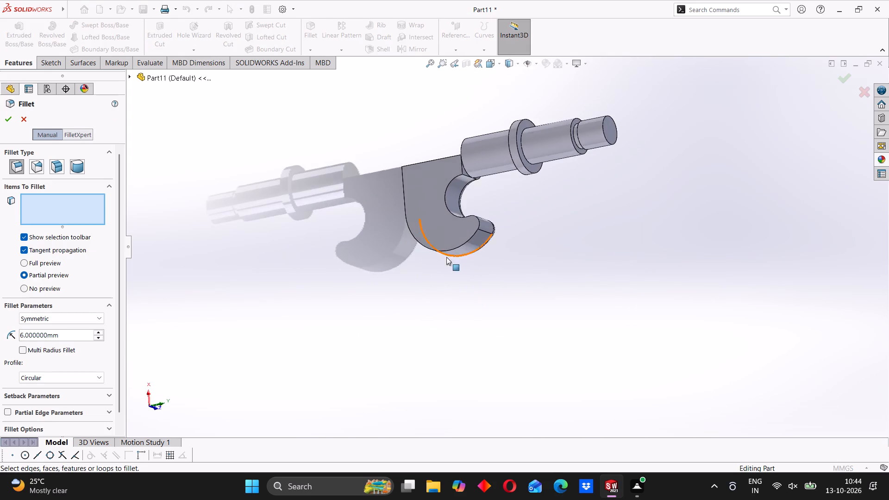
pyautogui.moveTo(446, 257); pyautogui.dragTo(427, 263, button='middle')
pyautogui.scroll(-4, 466, 182)
pyautogui.click(468, 198)
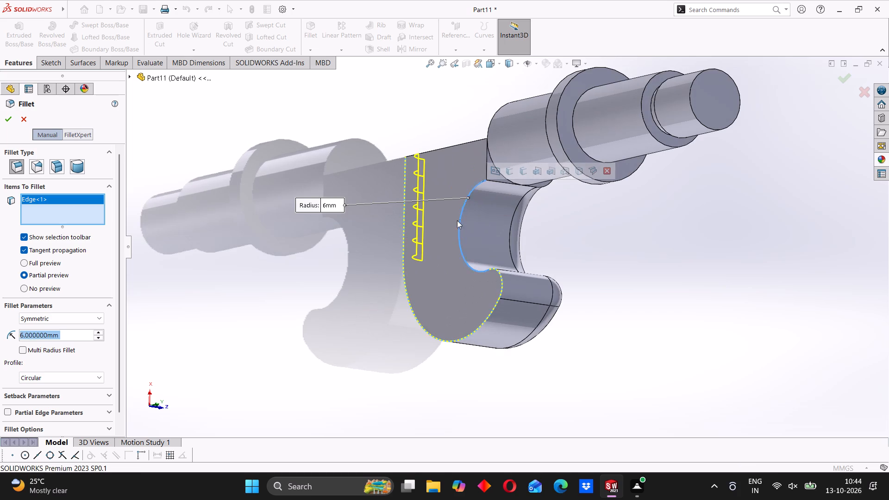
pyautogui.click(13, 123)
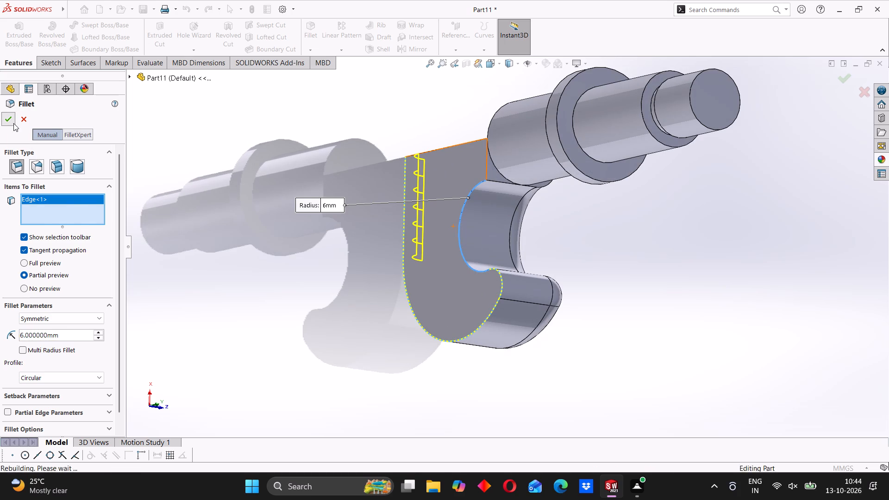
# Examine the fillets on both sides of the hook, its tip and the small ledges where it meets the shank.
pyautogui.moveTo(432, 247); pyautogui.dragTo(428, 177, button='middle')
pyautogui.moveTo(511, 344); pyautogui.dragTo(469, 314, button='middle')
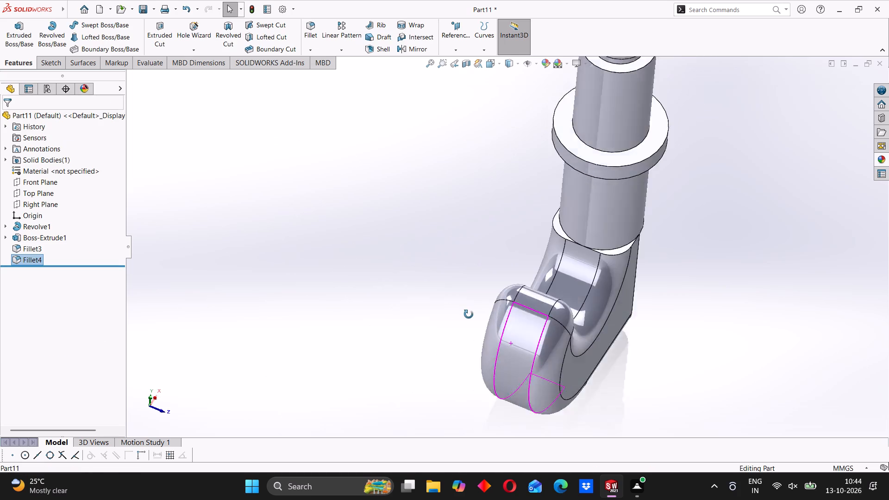
pyautogui.moveTo(469, 314); pyautogui.dragTo(445, 305, button='middle')
pyautogui.moveTo(681, 297); pyautogui.dragTo(575, 364, button='middle')
pyautogui.scroll(-1, 671, 264)
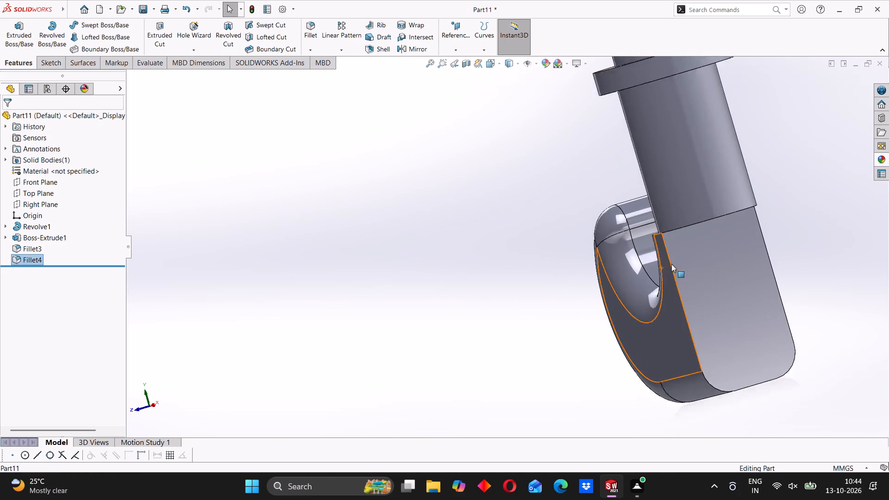
pyautogui.scroll(-1, 671, 264)
pyautogui.moveTo(642, 275); pyautogui.dragTo(723, 316, button='middle')
pyautogui.click(350, 190)
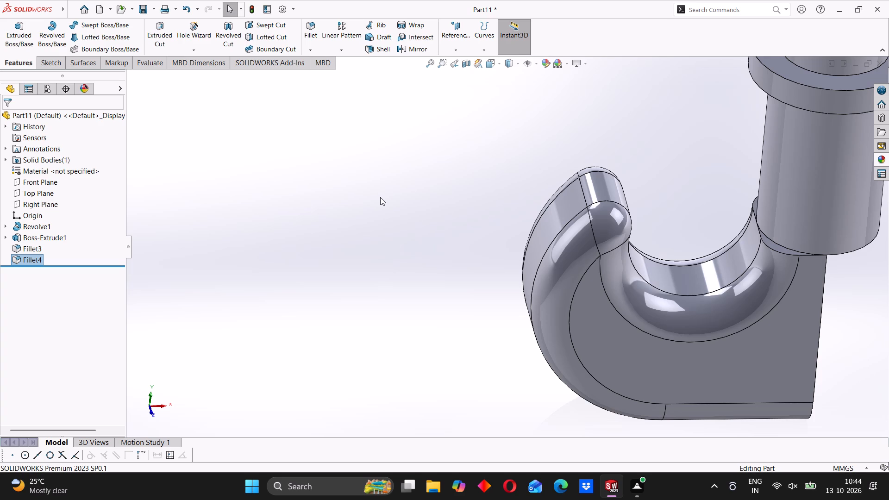
pyautogui.scroll(1, 571, 181)
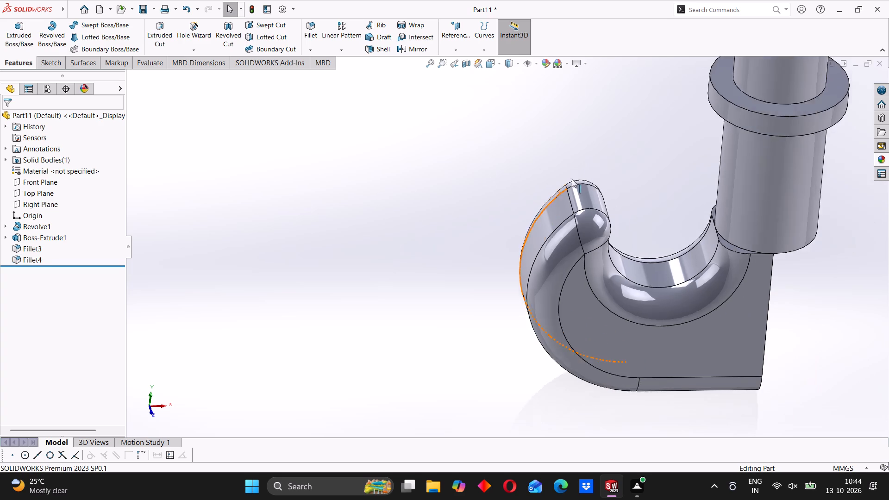
pyautogui.scroll(1, 572, 179)
pyautogui.moveTo(643, 226); pyautogui.dragTo(641, 184, button='middle')
pyautogui.scroll(-7, 686, 245)
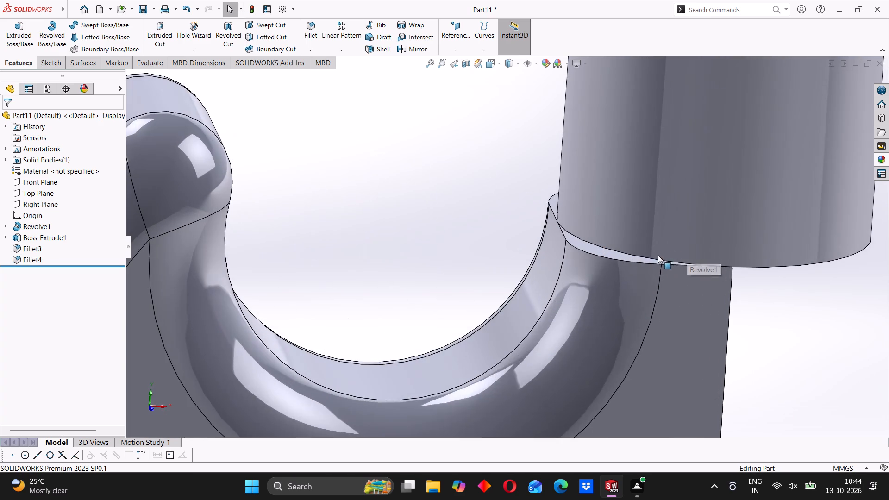
pyautogui.moveTo(537, 242); pyautogui.dragTo(602, 287, button='middle')
pyautogui.moveTo(532, 197); pyautogui.dragTo(532, 225, button='middle')
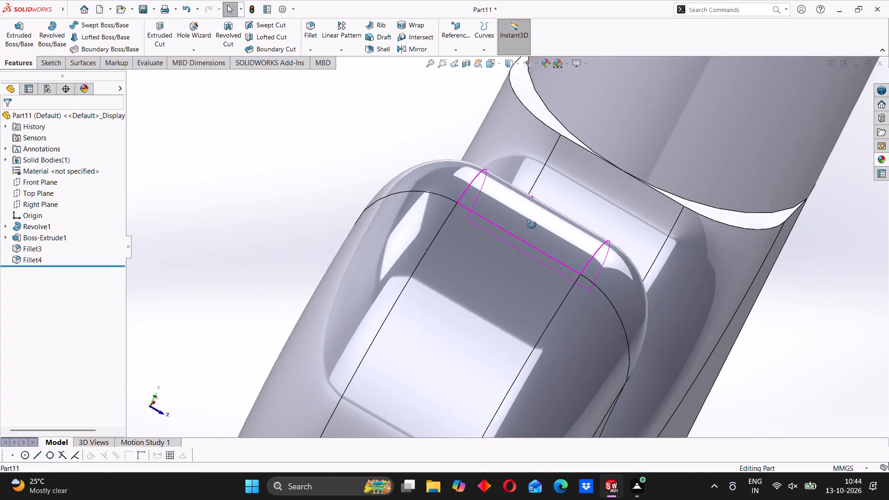
pyautogui.moveTo(532, 225); pyautogui.dragTo(532, 226, button='middle')
pyautogui.scroll(6, 524, 194)
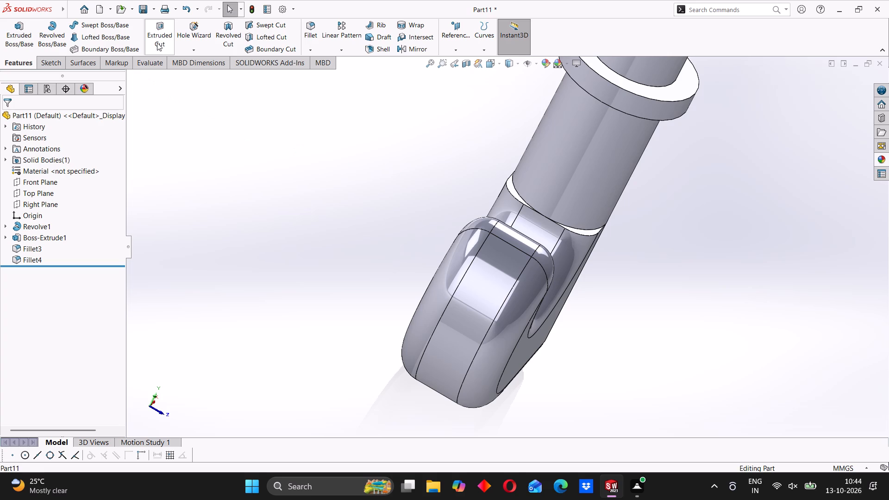
# Start a sketch on the hook's top face beneath the shank and convert the outlines of both crescent-shaped ledges.
pyautogui.click(514, 191)
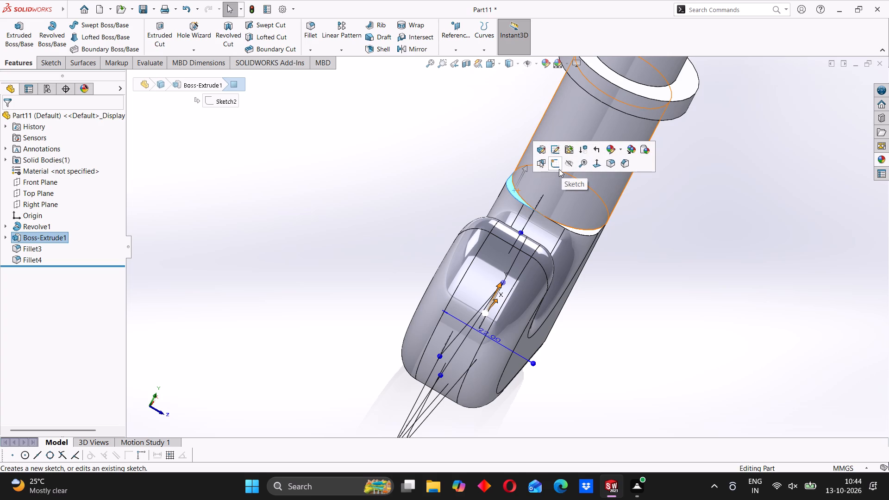
pyautogui.click(557, 165)
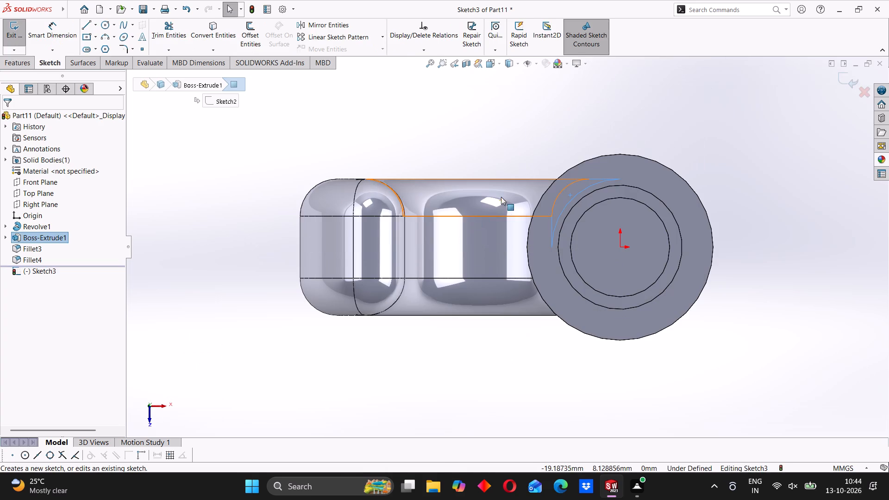
pyautogui.moveTo(499, 213); pyautogui.dragTo(530, 212, button='middle')
pyautogui.click(468, 146)
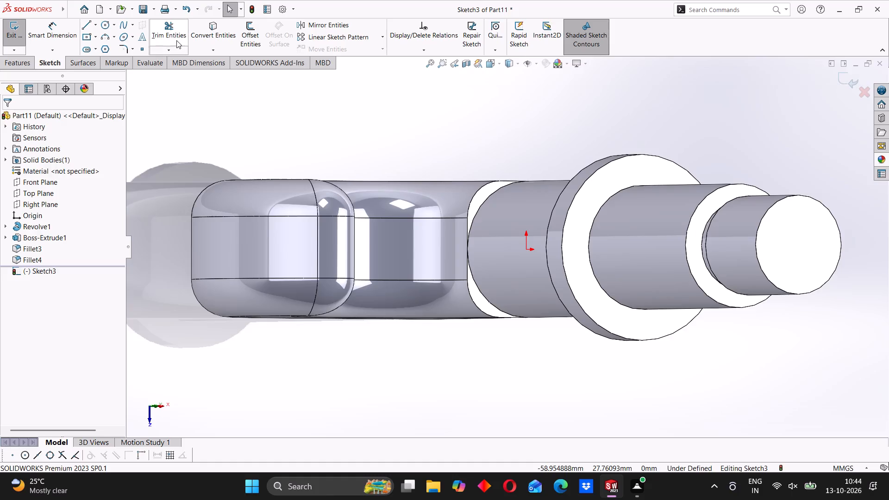
pyautogui.click(478, 202)
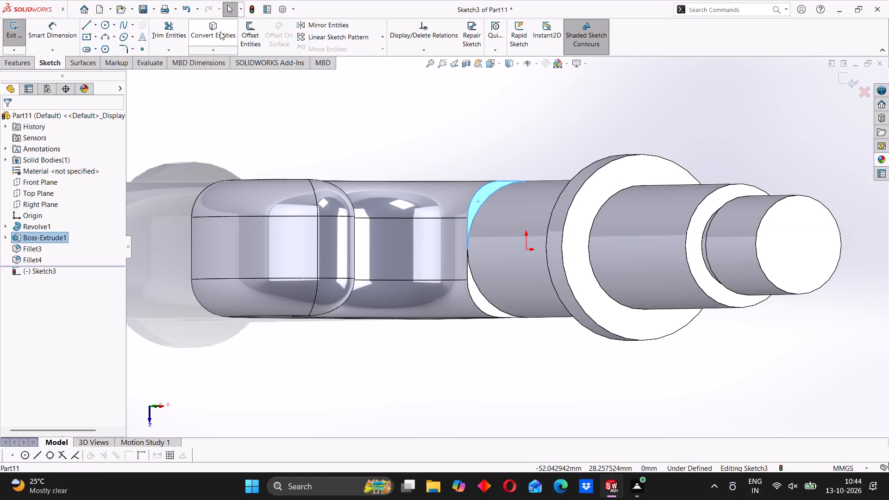
pyautogui.click(219, 31)
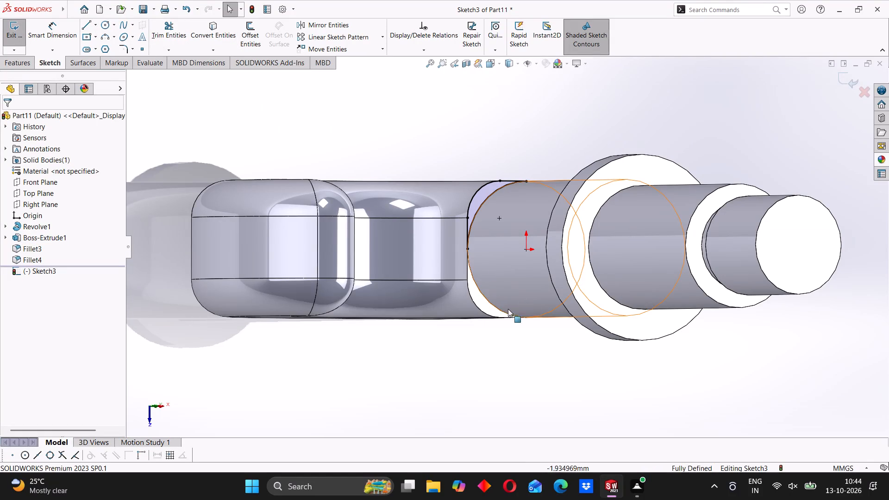
pyautogui.click(484, 308)
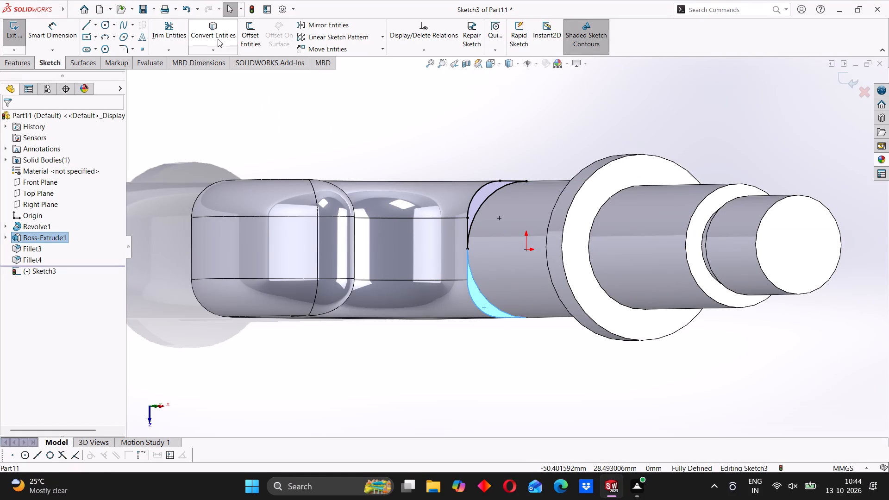
pyautogui.click(218, 39)
# Start an extruded cut from the crescent sketch with a Blind end condition and a depth of 22 mm.
pyautogui.click(22, 65)
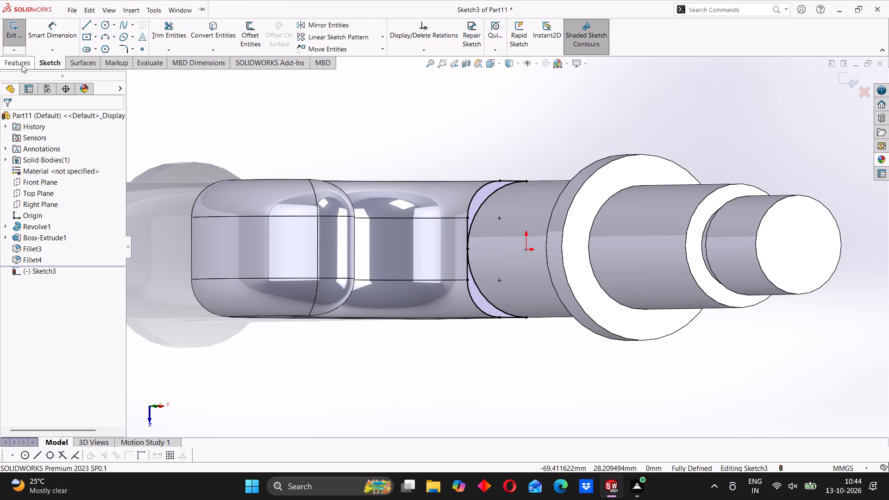
pyautogui.click(152, 33)
pyautogui.moveTo(376, 194); pyautogui.dragTo(414, 279, button='middle')
pyautogui.scroll(3, 389, 190)
pyautogui.moveTo(358, 195); pyautogui.dragTo(308, 169, button='middle')
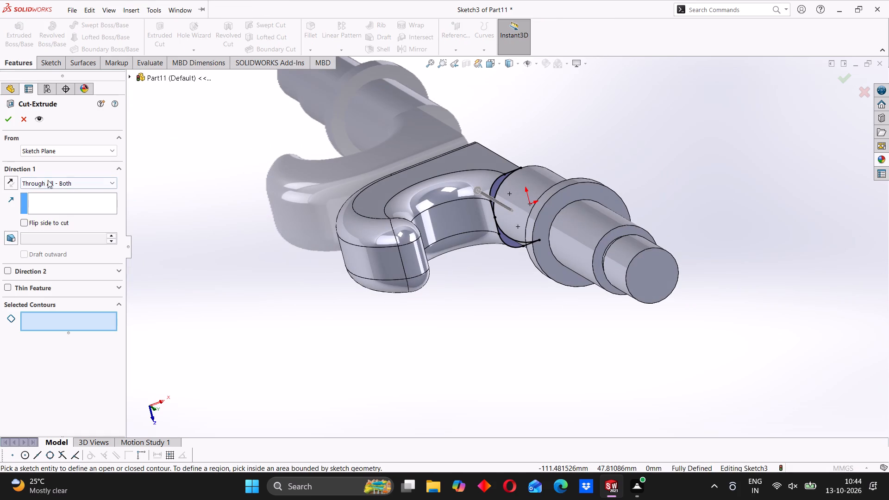
pyautogui.click(53, 181)
pyautogui.click(53, 193)
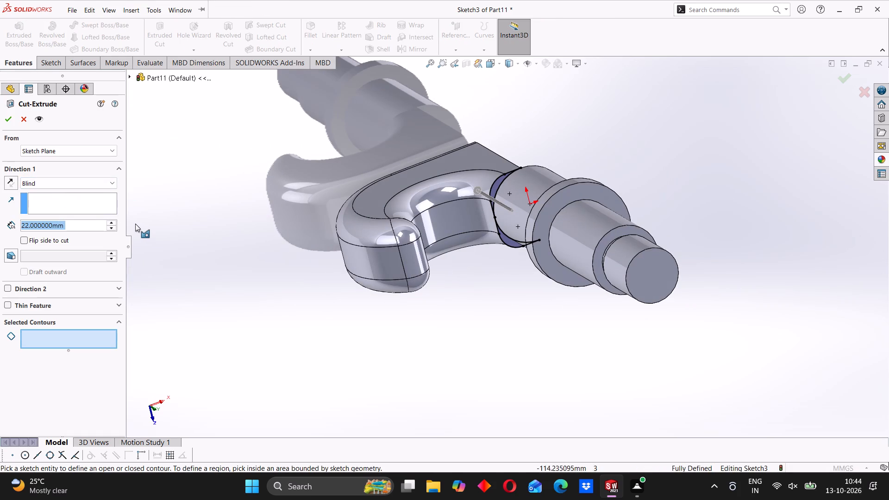
# Pick both crescent regions as the contours and try to apply the 22 mm blind cut down into the hook.
pyautogui.scroll(-4, 482, 190)
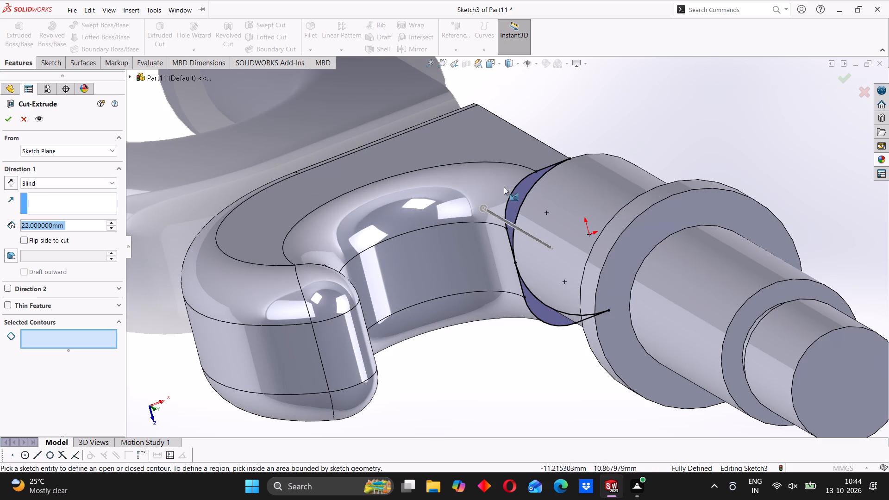
pyautogui.click(524, 192)
pyautogui.moveTo(505, 273); pyautogui.dragTo(486, 219, button='middle')
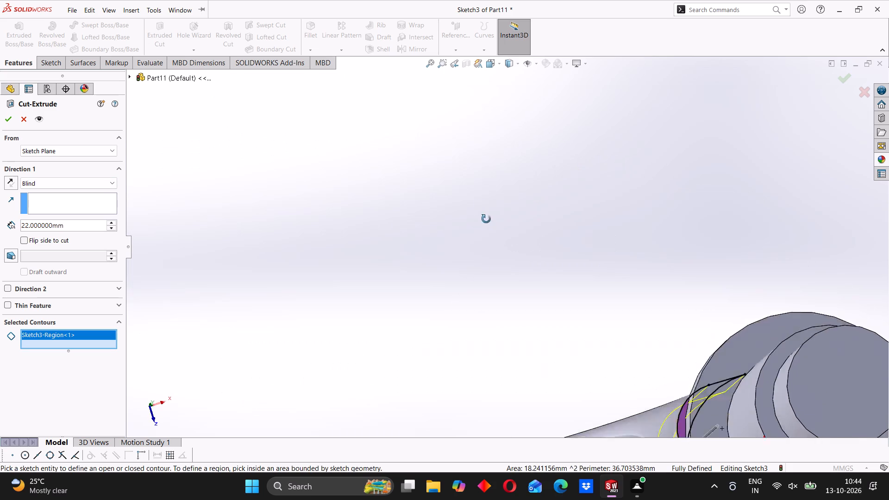
pyautogui.moveTo(486, 219); pyautogui.dragTo(482, 204, button='middle')
pyautogui.scroll(3, 514, 272)
pyautogui.scroll(3, 541, 336)
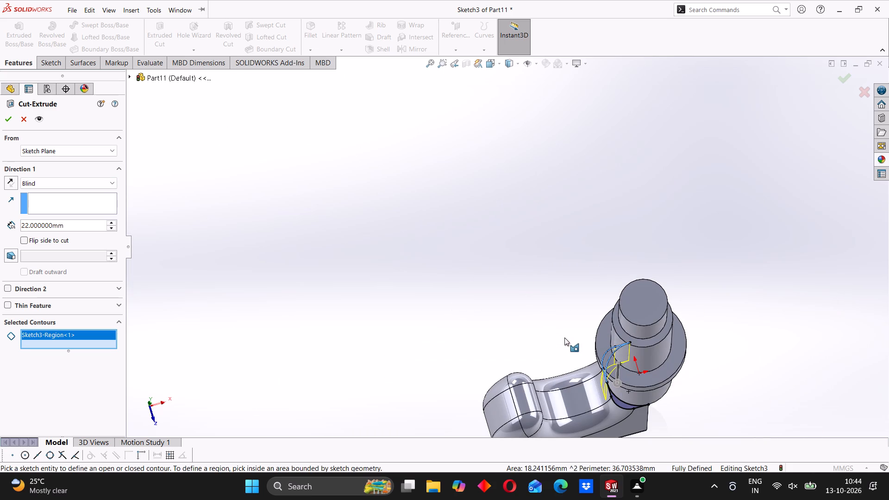
pyautogui.scroll(-5, 591, 353)
pyautogui.click(587, 365)
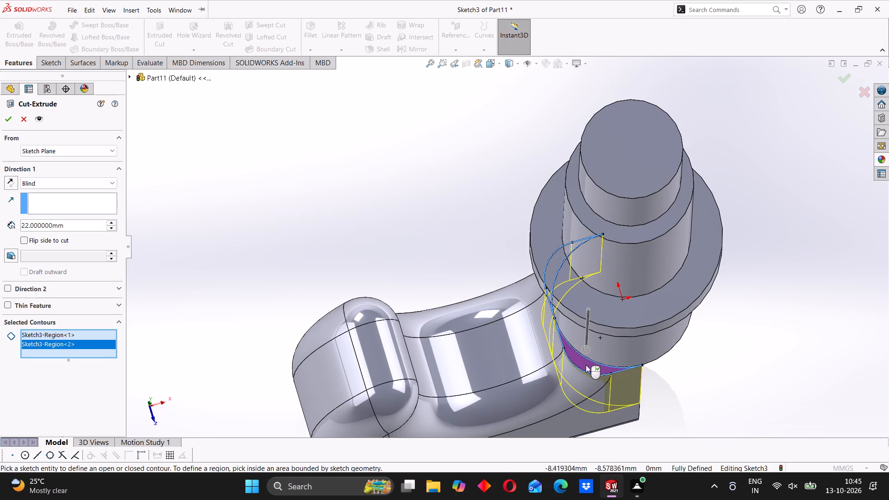
pyautogui.scroll(2, 574, 351)
pyautogui.moveTo(572, 353); pyautogui.dragTo(570, 299, button='middle')
pyautogui.scroll(4, 584, 353)
pyautogui.moveTo(595, 340); pyautogui.dragTo(571, 323, button='middle')
pyautogui.scroll(1, 595, 340)
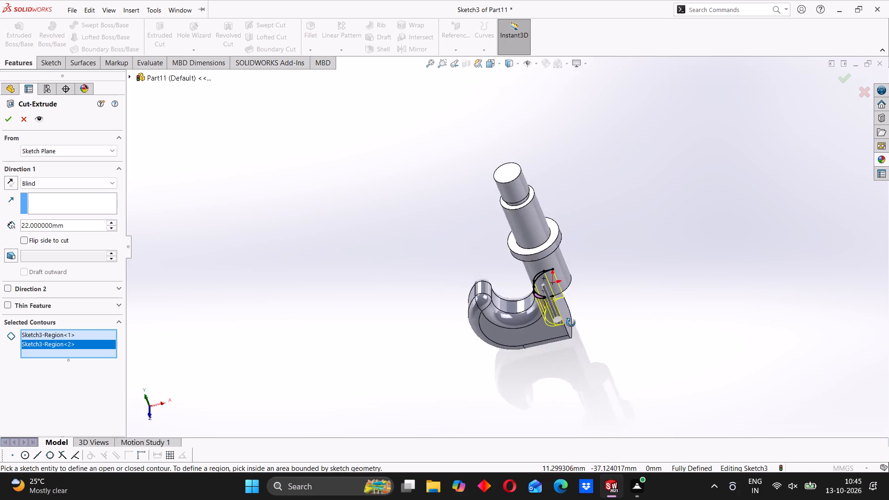
pyautogui.moveTo(571, 323); pyautogui.dragTo(531, 337, button='middle')
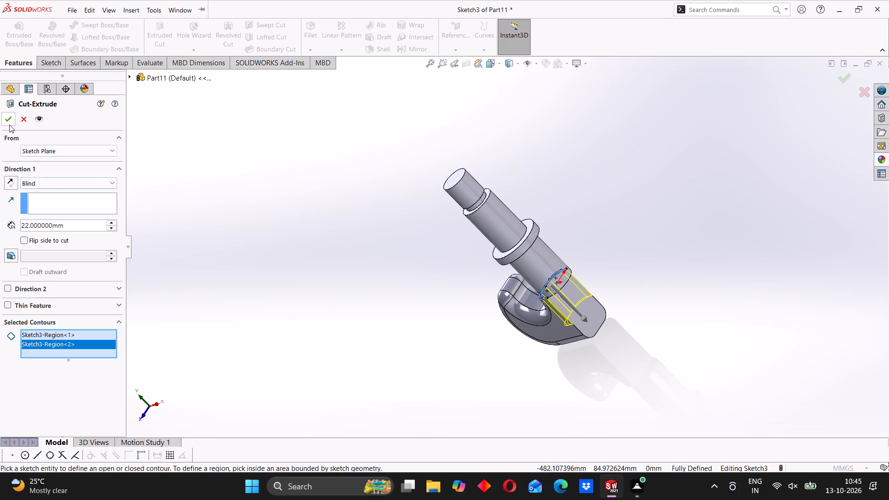
pyautogui.moveTo(489, 368); pyautogui.dragTo(551, 360, button='middle')
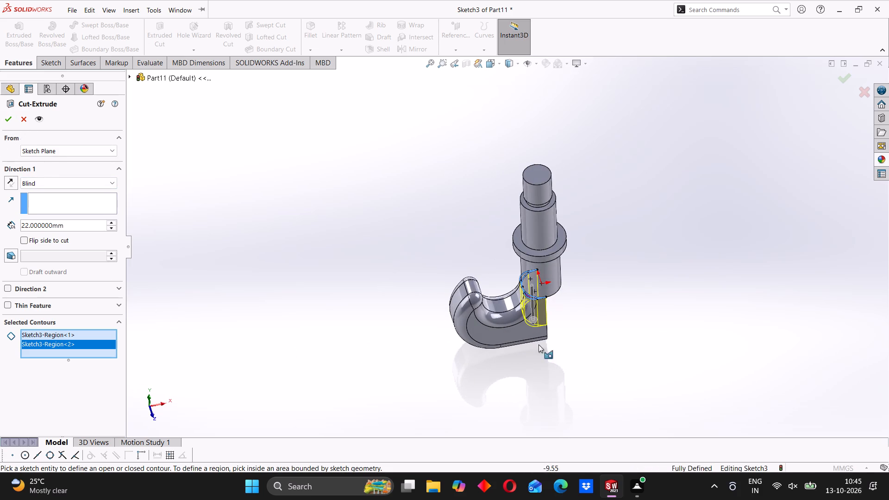
pyautogui.scroll(-2, 501, 315)
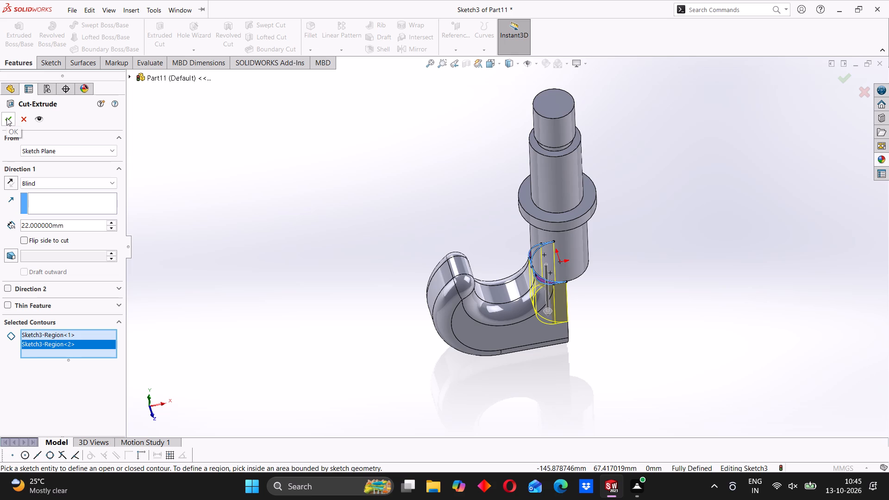
pyautogui.click(6, 116)
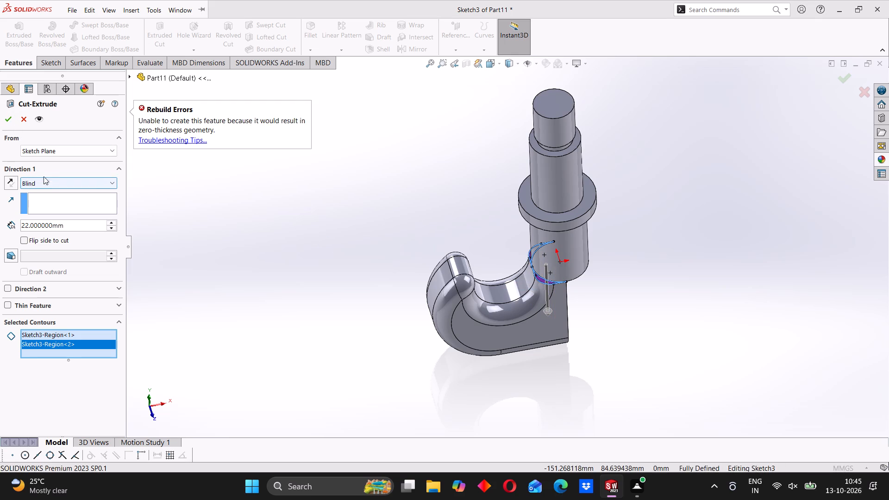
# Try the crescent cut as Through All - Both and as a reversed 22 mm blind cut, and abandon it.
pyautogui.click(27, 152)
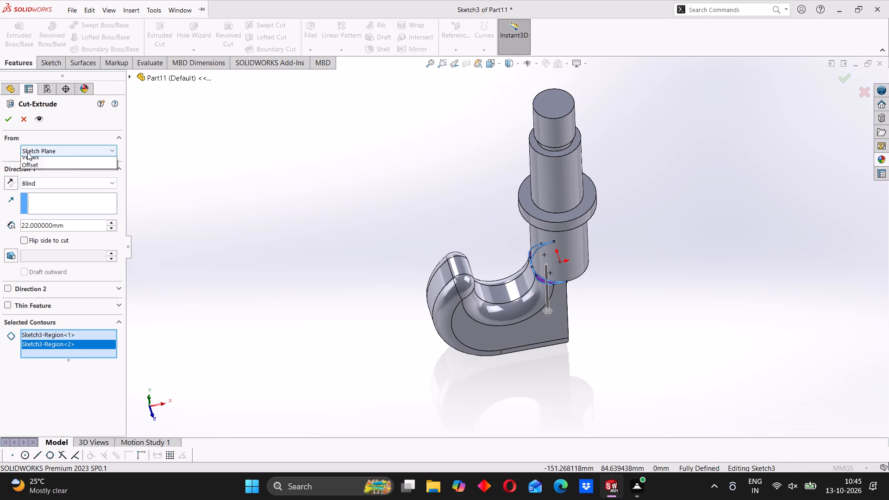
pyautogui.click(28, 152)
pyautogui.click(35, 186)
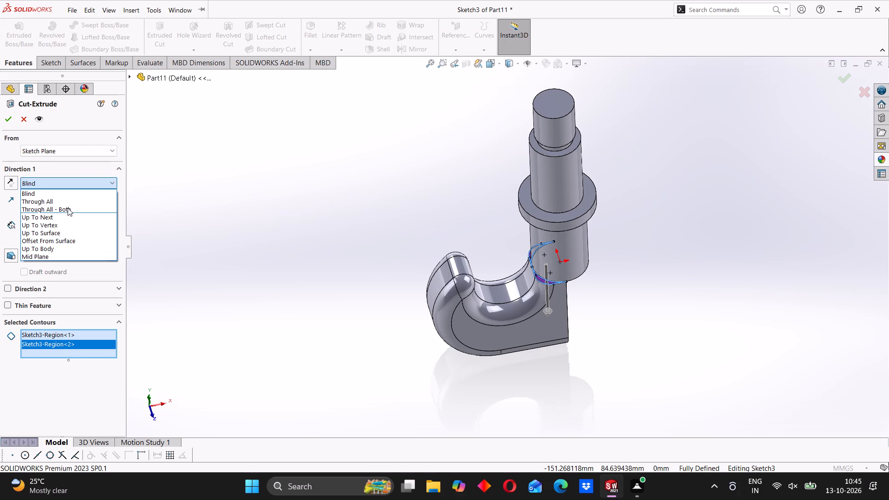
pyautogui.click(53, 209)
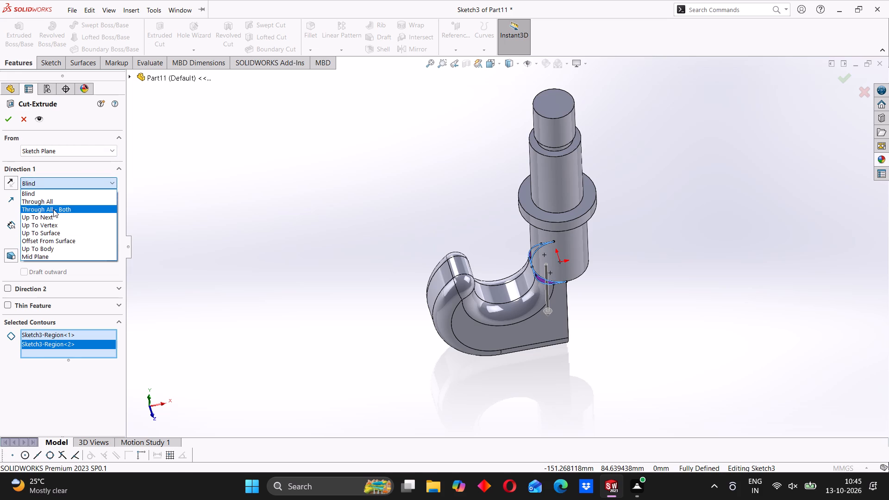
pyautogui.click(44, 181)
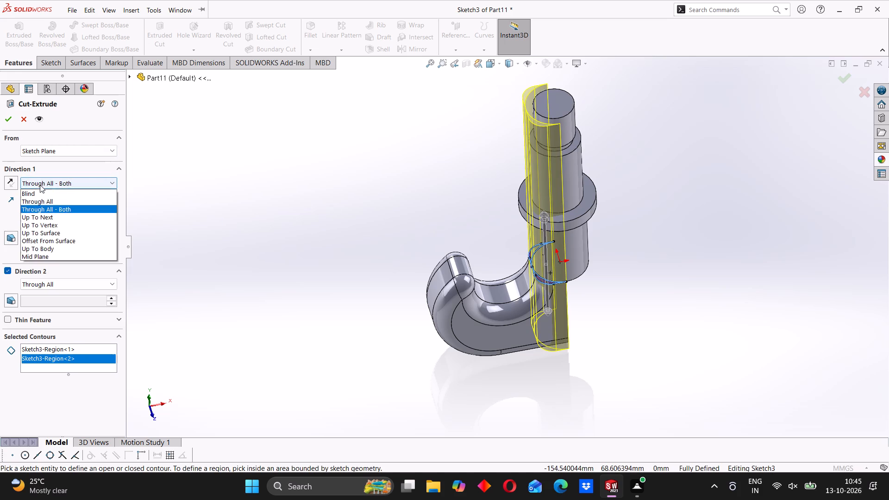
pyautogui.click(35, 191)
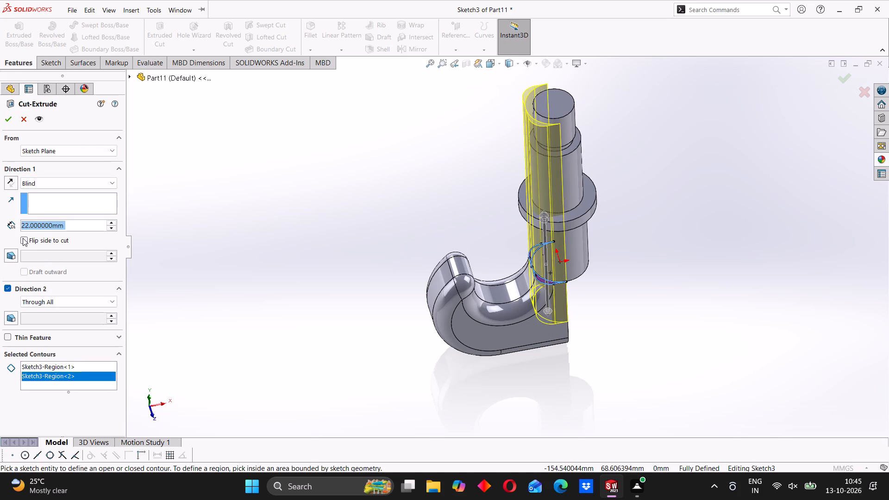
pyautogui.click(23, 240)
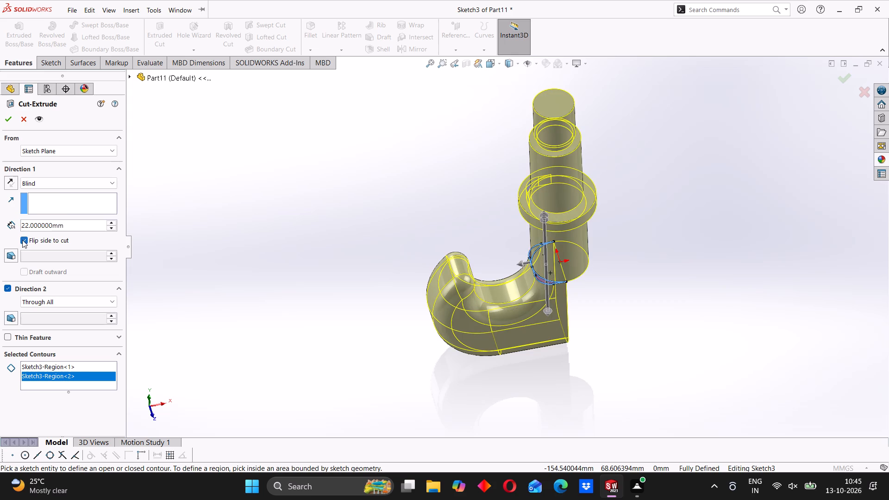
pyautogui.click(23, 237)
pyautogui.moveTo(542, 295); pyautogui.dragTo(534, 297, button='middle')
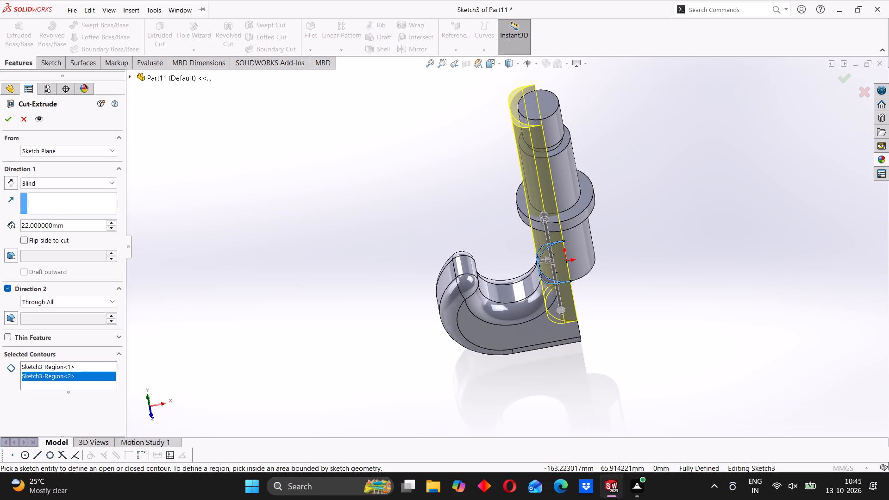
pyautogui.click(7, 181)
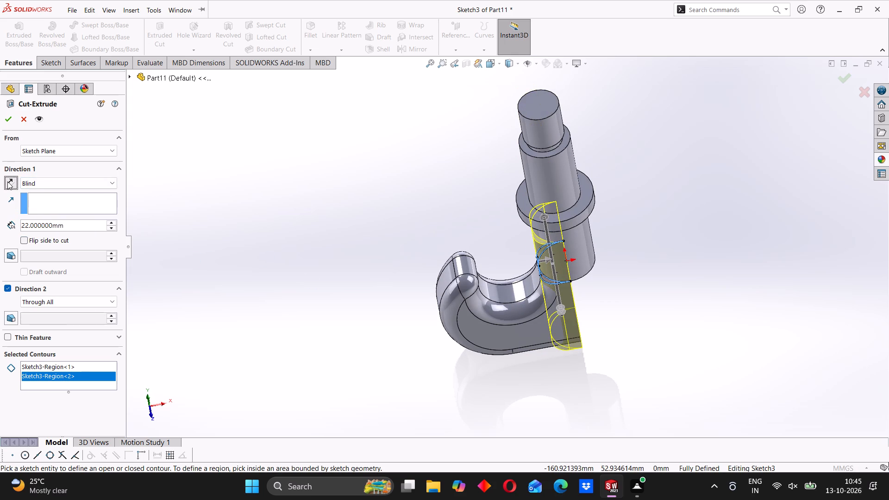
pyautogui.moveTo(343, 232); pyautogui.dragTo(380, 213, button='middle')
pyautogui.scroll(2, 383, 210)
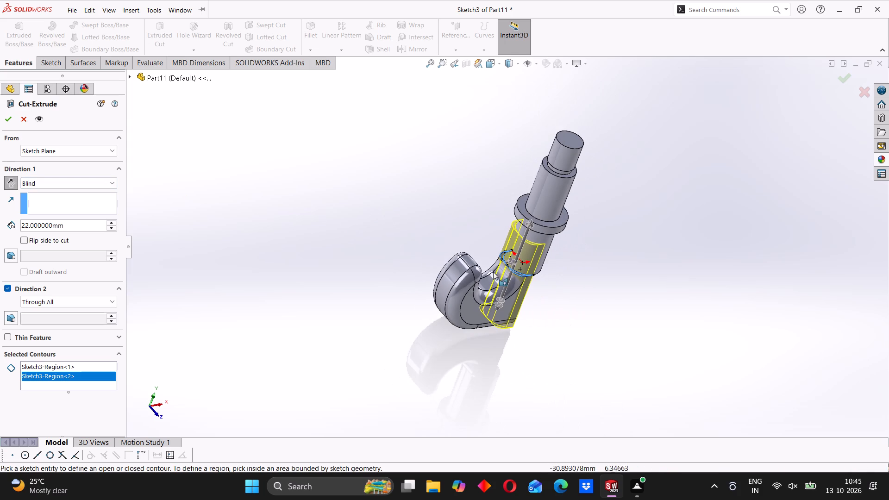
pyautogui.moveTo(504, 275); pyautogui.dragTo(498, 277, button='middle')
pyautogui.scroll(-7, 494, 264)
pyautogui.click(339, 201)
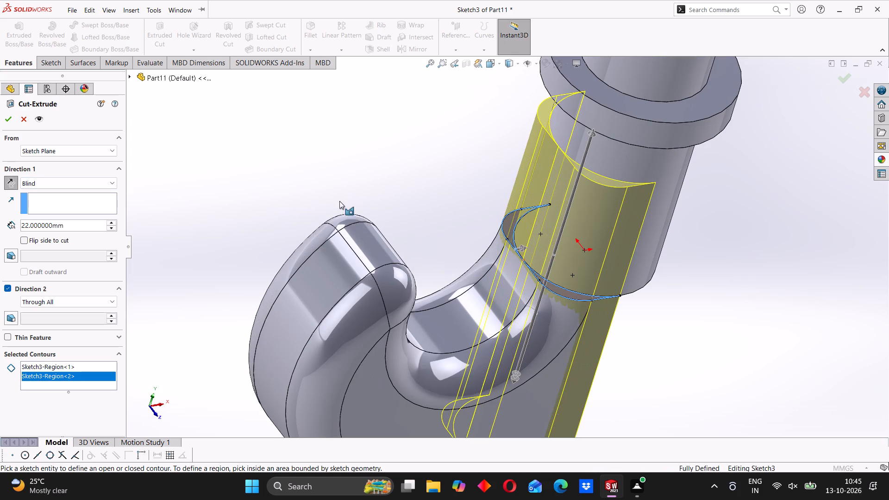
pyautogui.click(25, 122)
# Delete all the converted crescent outlines from the sketch and exit the sketch.
pyautogui.moveTo(611, 332); pyautogui.dragTo(597, 327, button='middle')
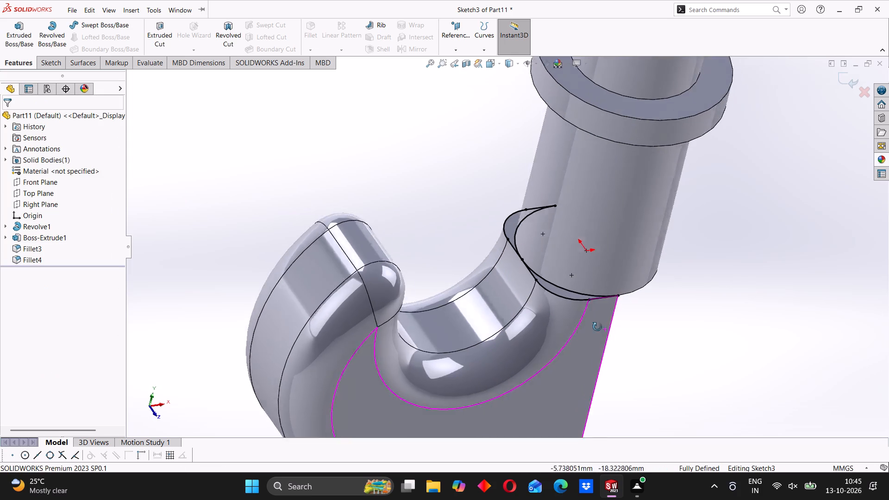
pyautogui.moveTo(597, 327); pyautogui.dragTo(581, 322, button='middle')
pyautogui.scroll(3, 575, 322)
pyautogui.moveTo(532, 317); pyautogui.dragTo(531, 299, button='middle')
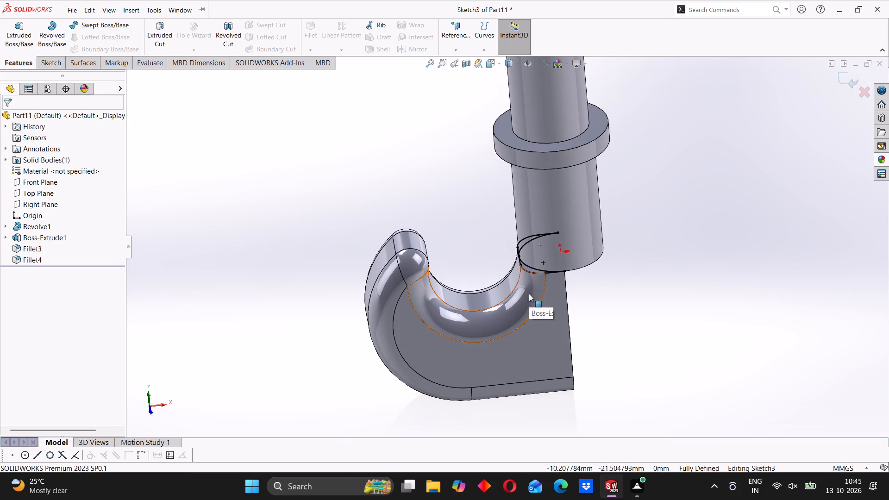
pyautogui.scroll(-4, 528, 275)
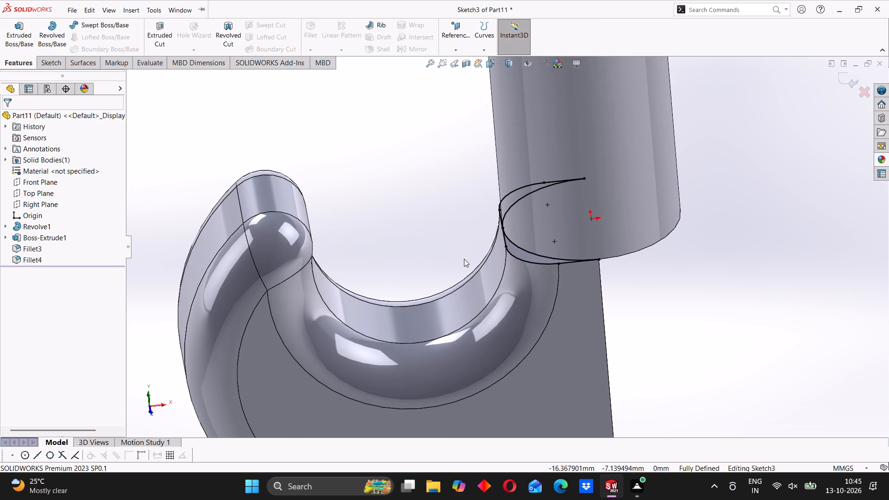
pyautogui.scroll(3, 464, 258)
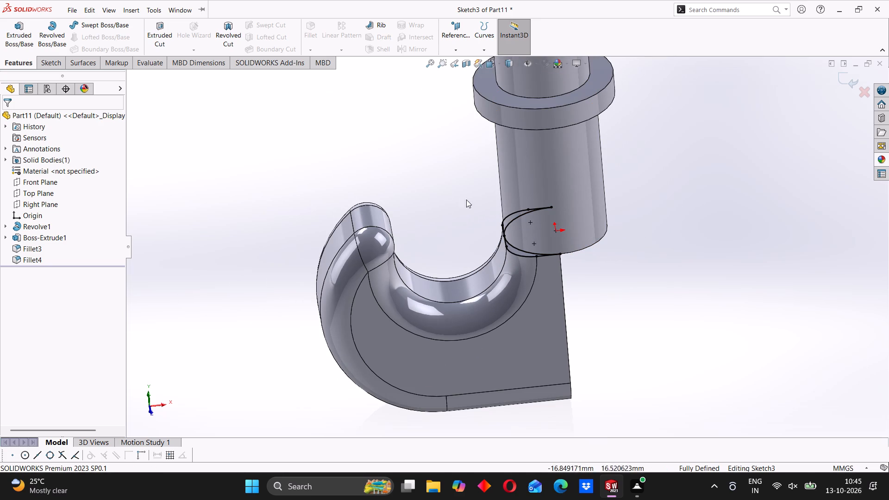
pyautogui.moveTo(449, 188); pyautogui.dragTo(636, 293)
pyautogui.press('Delete')
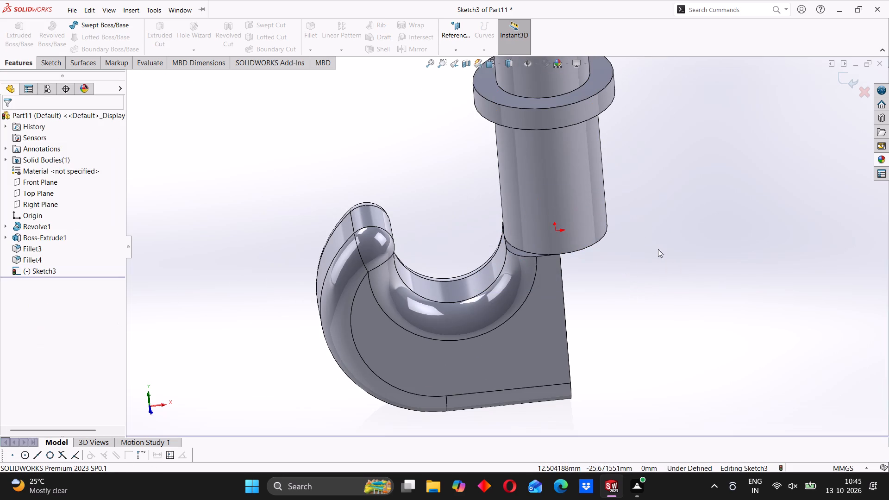
pyautogui.click(842, 81)
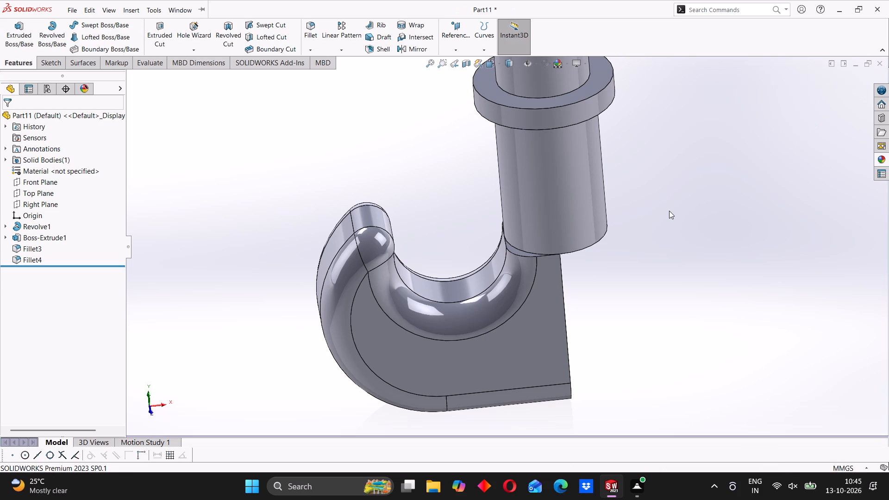
# Try to fillet the curved edge where the shank meets the hook's ledge with a 3 mm radius.
pyautogui.click(314, 36)
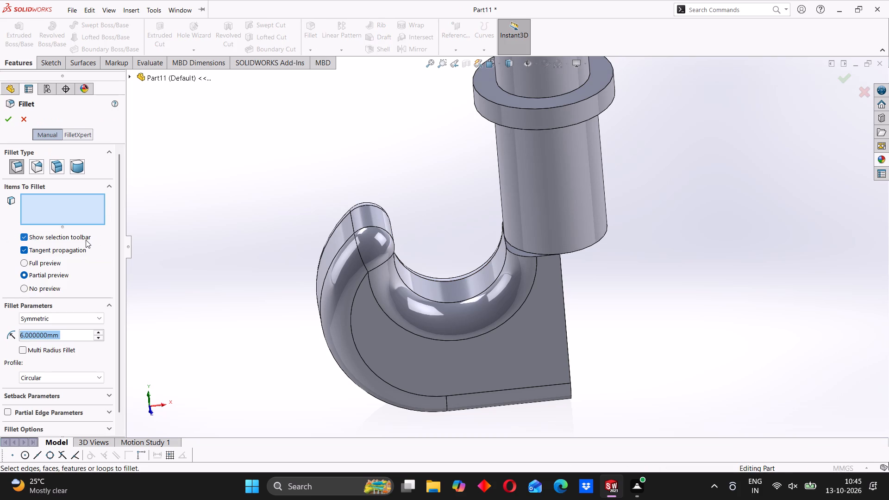
pyautogui.press('3')
pyautogui.press('Return')
pyautogui.scroll(-4, 510, 231)
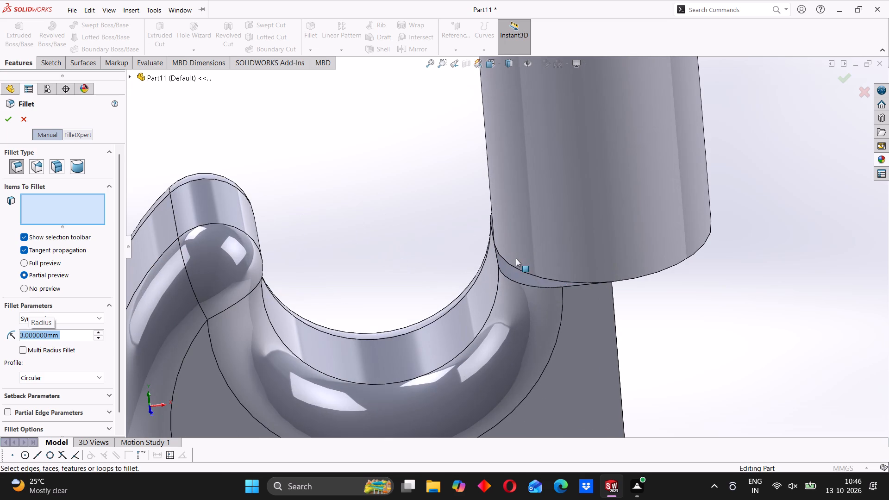
pyautogui.click(513, 266)
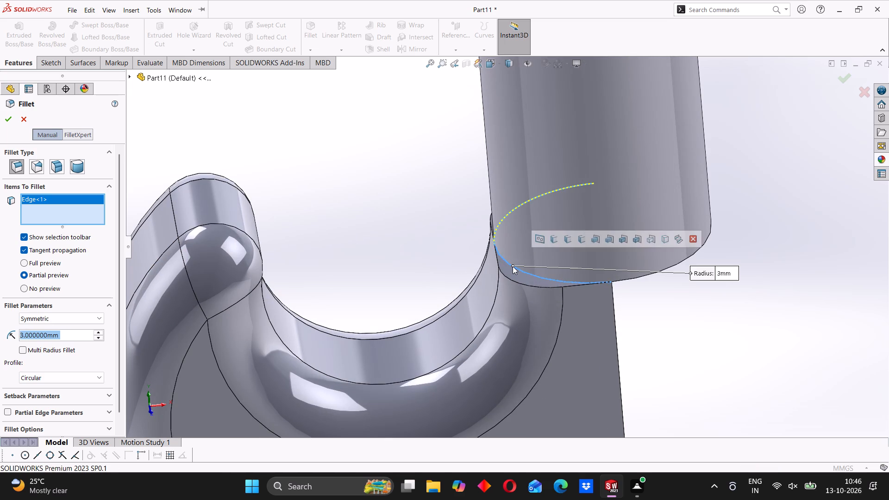
pyautogui.click(6, 117)
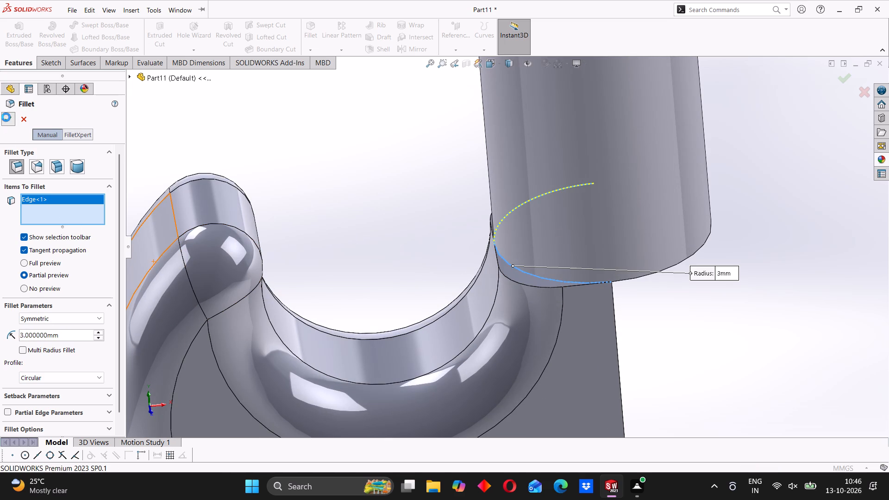
pyautogui.click(773, 78)
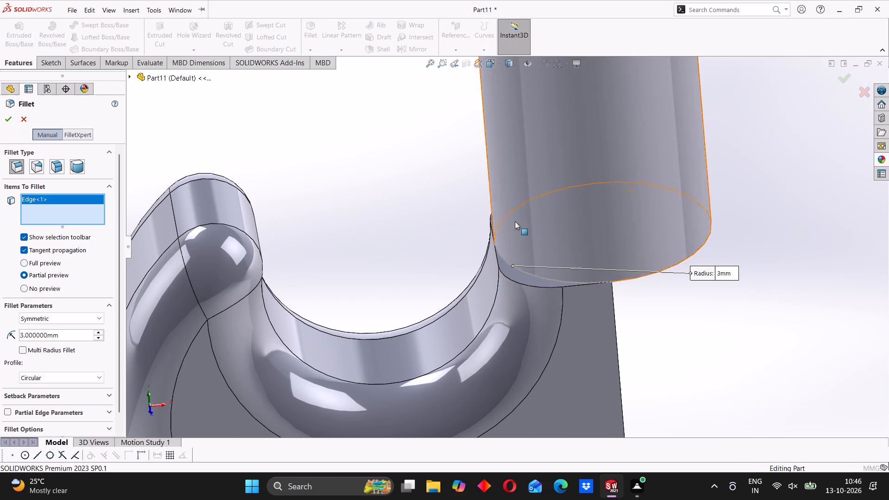
# Set the fillet radius to 1 mm and apply it to the edge between shank and ledge.
pyautogui.moveTo(62, 337); pyautogui.dragTo(40, 336)
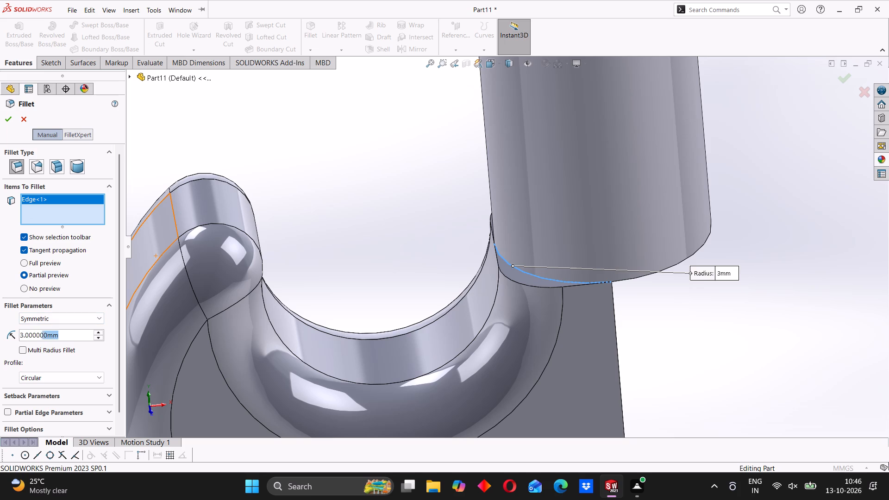
pyautogui.moveTo(40, 336); pyautogui.dragTo(12, 335)
pyautogui.press('1')
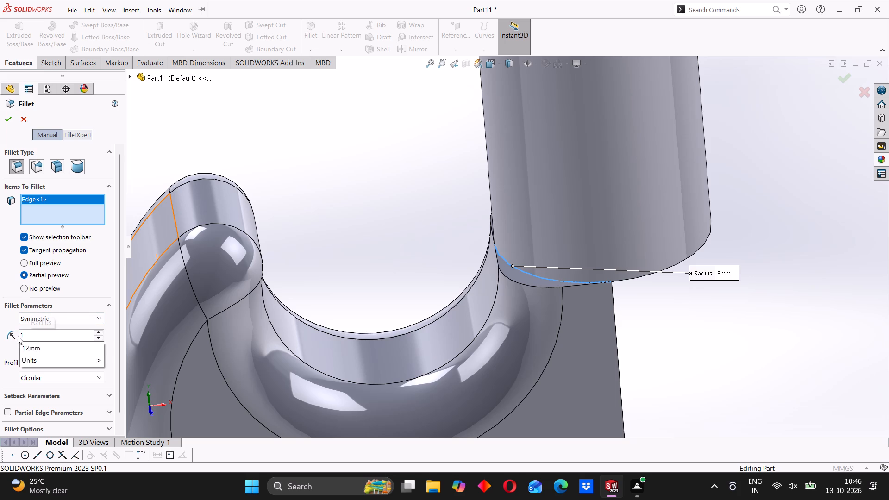
pyautogui.press('Return')
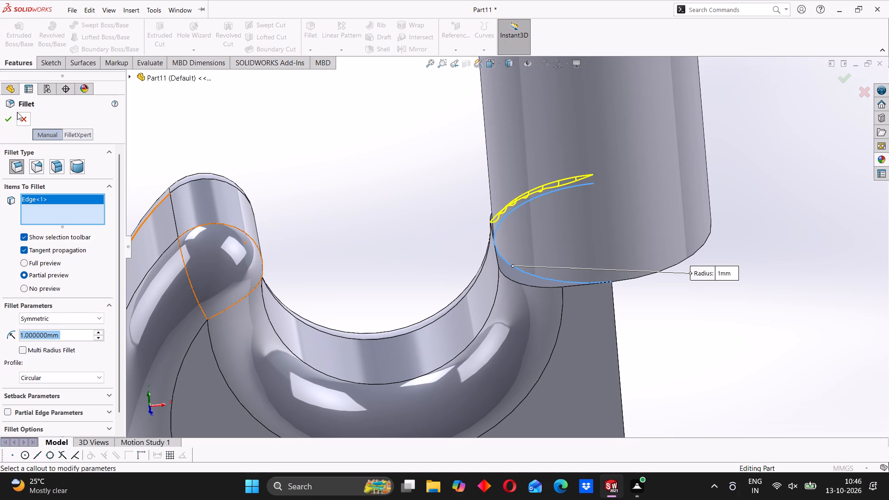
pyautogui.click(10, 117)
# Edit the new fillet between the shank and the ledge, setting its radius to 2 mm.
pyautogui.moveTo(439, 241); pyautogui.dragTo(465, 295, button='middle')
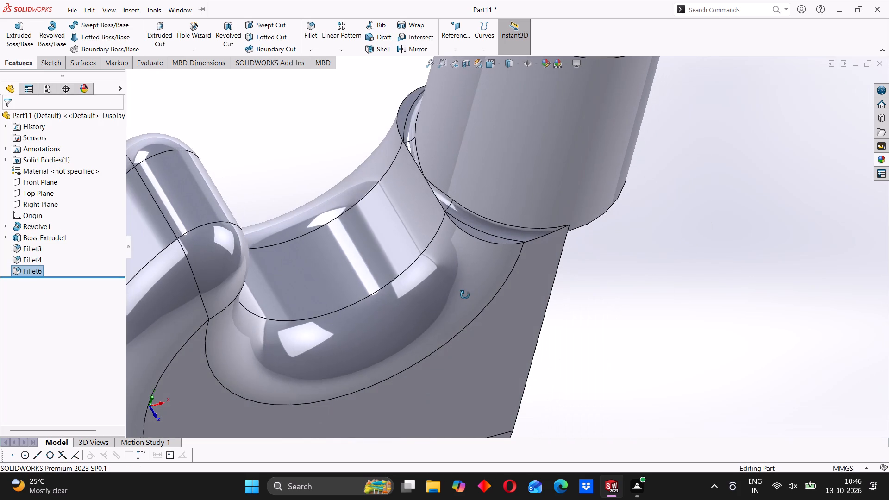
pyautogui.moveTo(465, 295); pyautogui.dragTo(465, 269, button='middle')
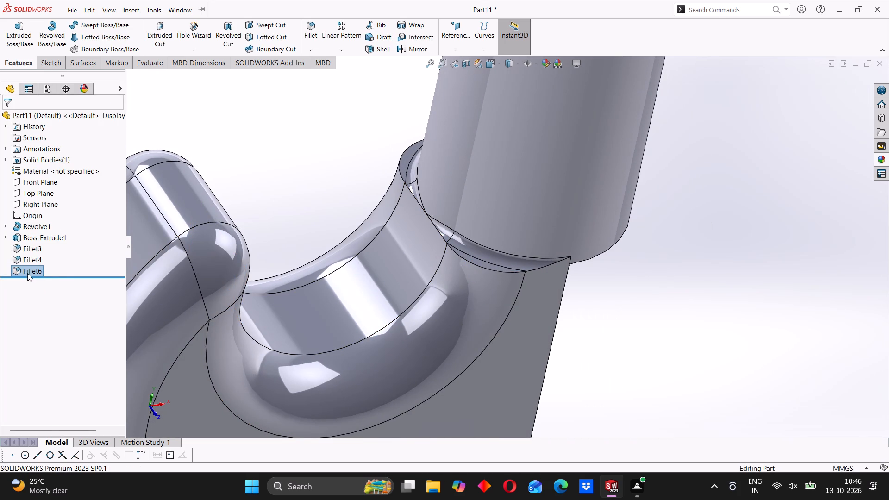
pyautogui.rightClick(28, 274)
pyautogui.click(35, 245)
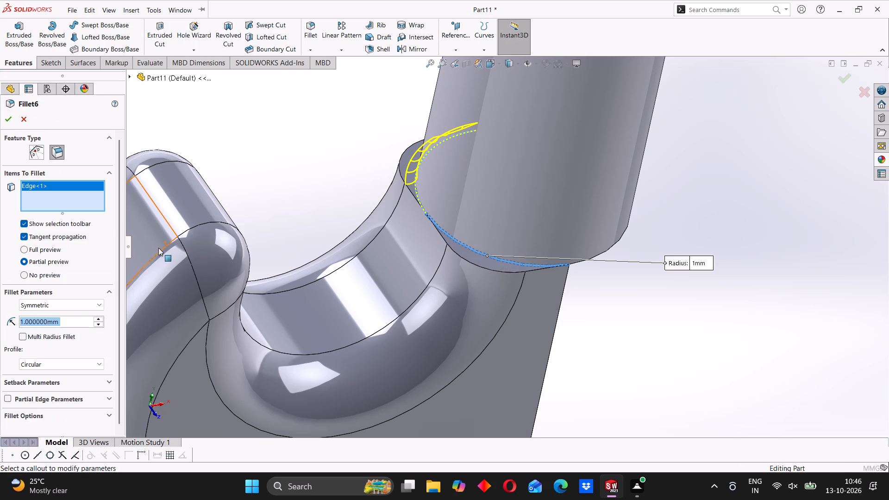
pyautogui.press('2')
pyautogui.press('Return')
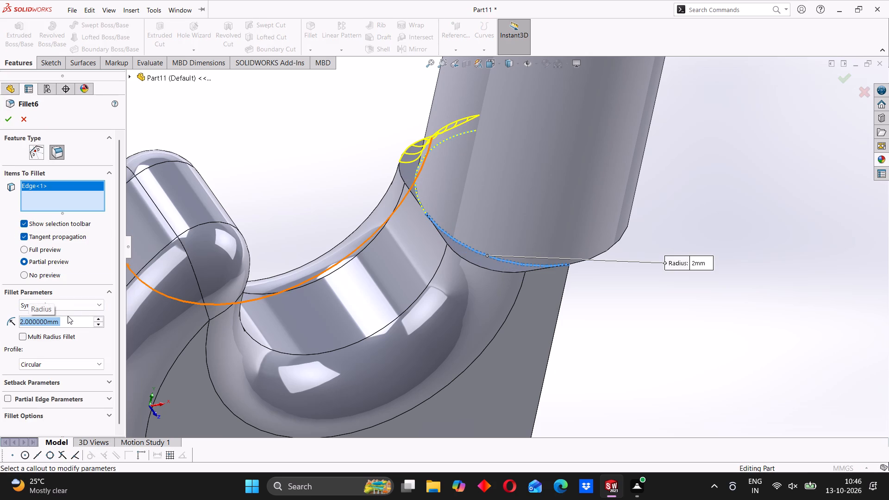
pyautogui.click(4, 118)
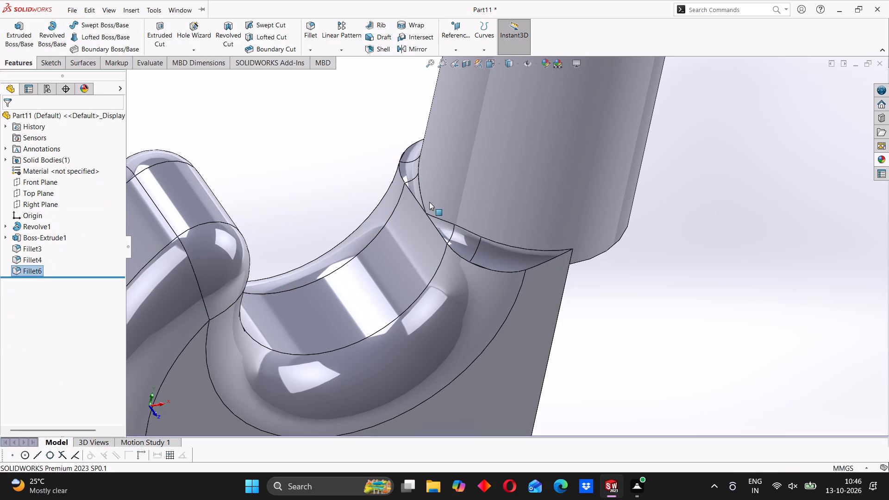
# Examine the blended joint between the shank and the hook, and the hook's overall shape.
pyautogui.moveTo(531, 258); pyautogui.dragTo(478, 245, button='middle')
pyautogui.scroll(7, 495, 265)
pyautogui.moveTo(507, 261); pyautogui.dragTo(520, 258, button='middle')
pyautogui.scroll(4, 517, 257)
pyautogui.scroll(-3, 488, 252)
pyautogui.moveTo(488, 270); pyautogui.dragTo(503, 269, button='middle')
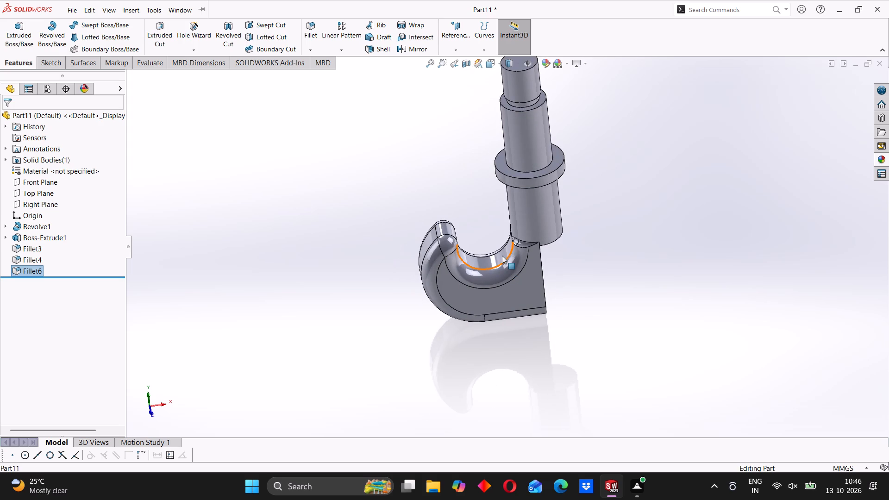
pyautogui.scroll(-3, 520, 262)
pyautogui.moveTo(461, 280); pyautogui.dragTo(473, 258, button='middle')
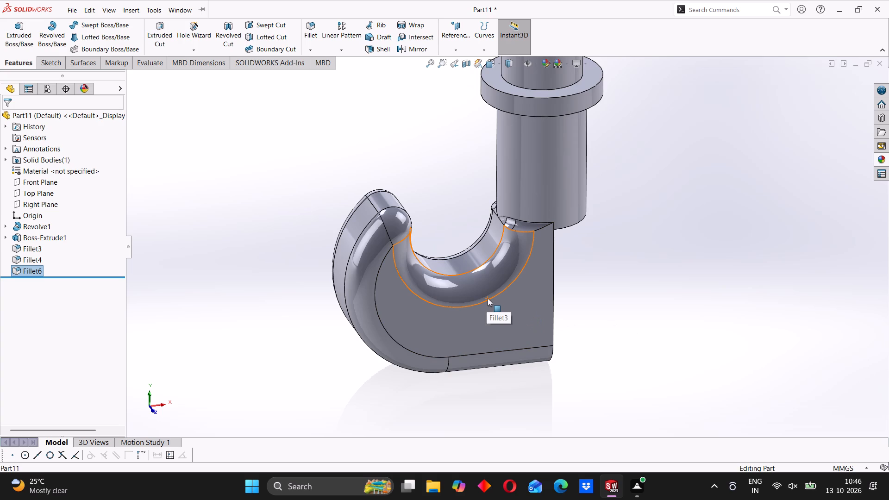
pyautogui.scroll(-4, 503, 288)
pyautogui.moveTo(493, 301); pyautogui.dragTo(484, 268, button='middle')
pyautogui.scroll(4, 482, 266)
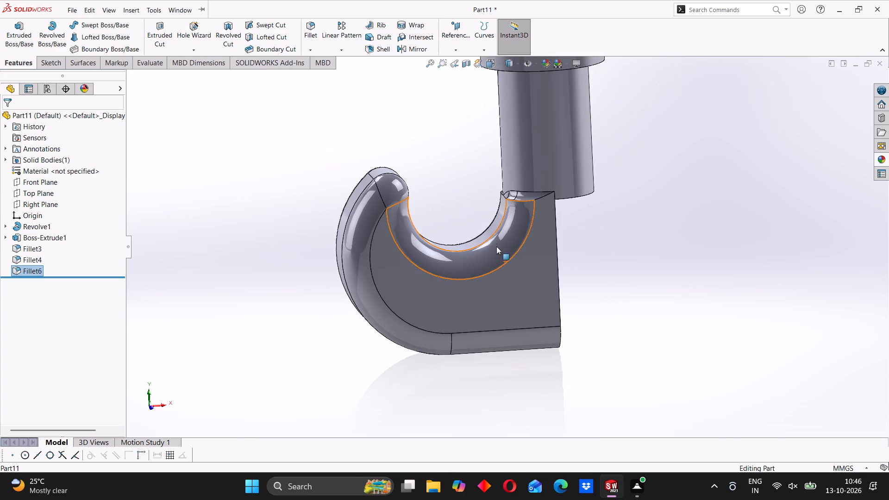
pyautogui.scroll(-3, 503, 230)
pyautogui.moveTo(536, 248); pyautogui.dragTo(526, 255, button='middle')
pyautogui.scroll(3, 522, 256)
pyautogui.moveTo(499, 249); pyautogui.dragTo(508, 262, button='middle')
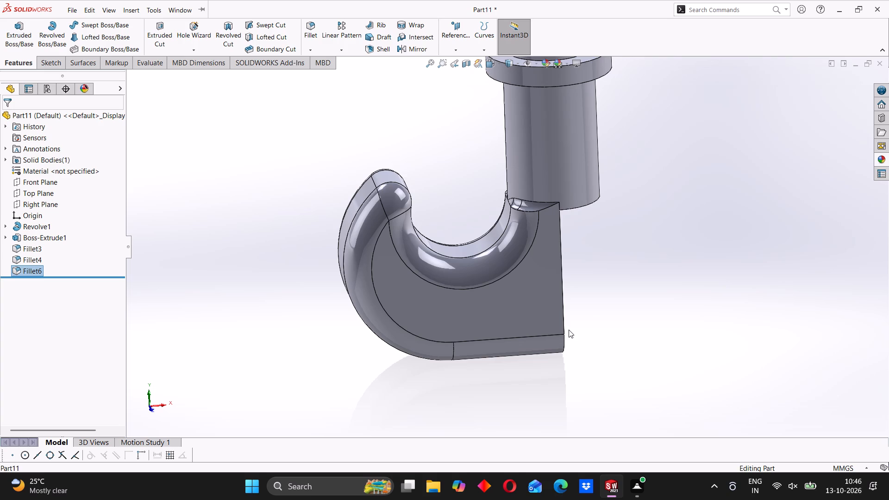
pyautogui.scroll(-3, 515, 277)
pyautogui.scroll(3, 516, 278)
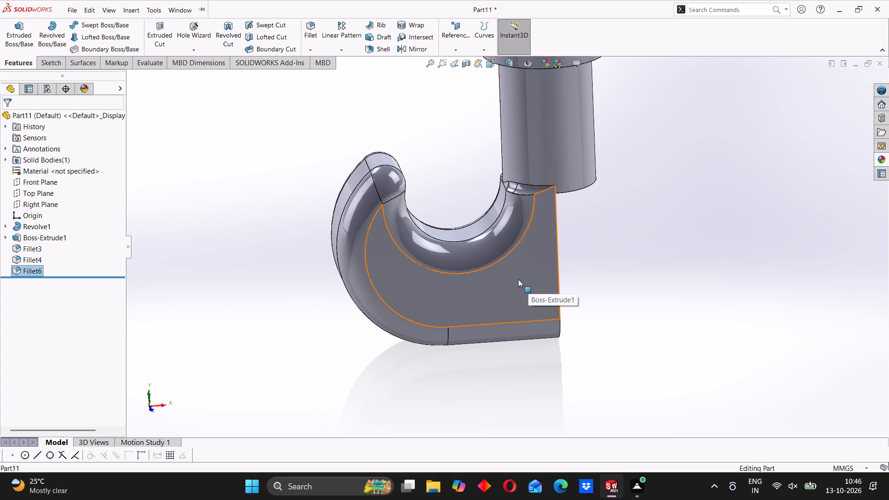
pyautogui.scroll(-2, 519, 252)
pyautogui.scroll(3, 520, 253)
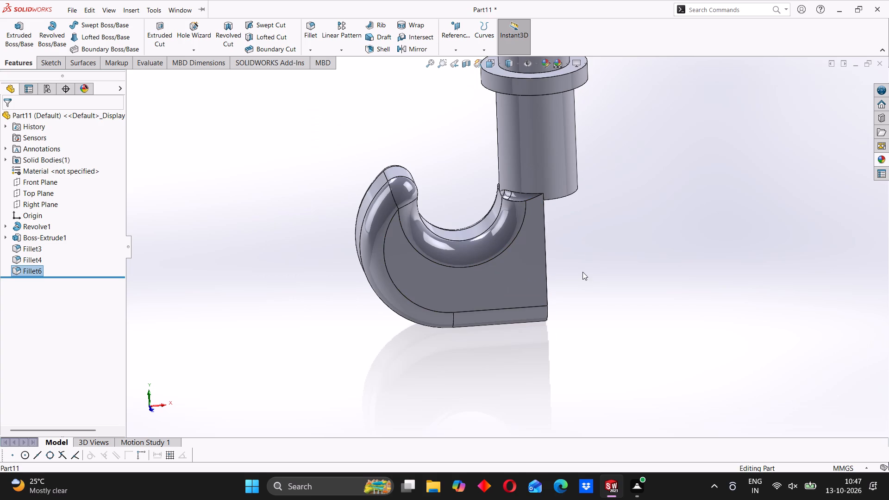
# Examine the filleted joint between the shank and the hook's ledge, comparing it with the hook's inner curve.
pyautogui.scroll(2, 463, 269)
pyautogui.scroll(-1, 460, 253)
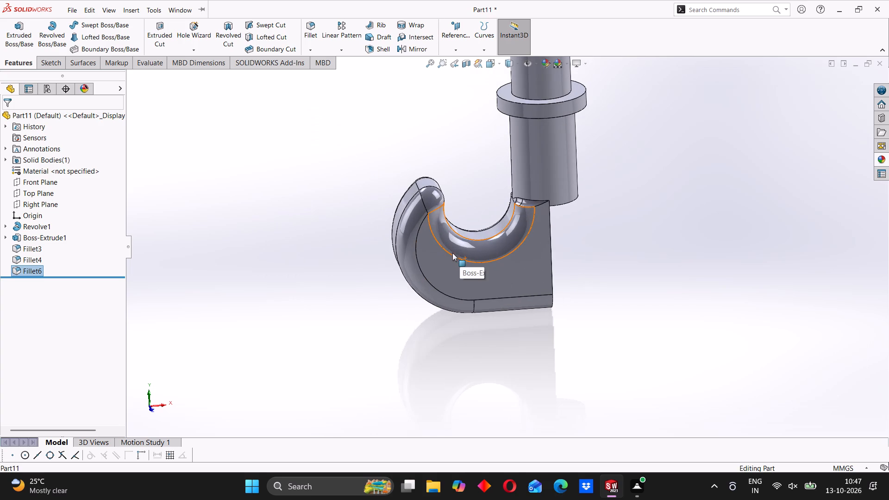
pyautogui.scroll(1, 443, 254)
pyautogui.scroll(-2, 441, 242)
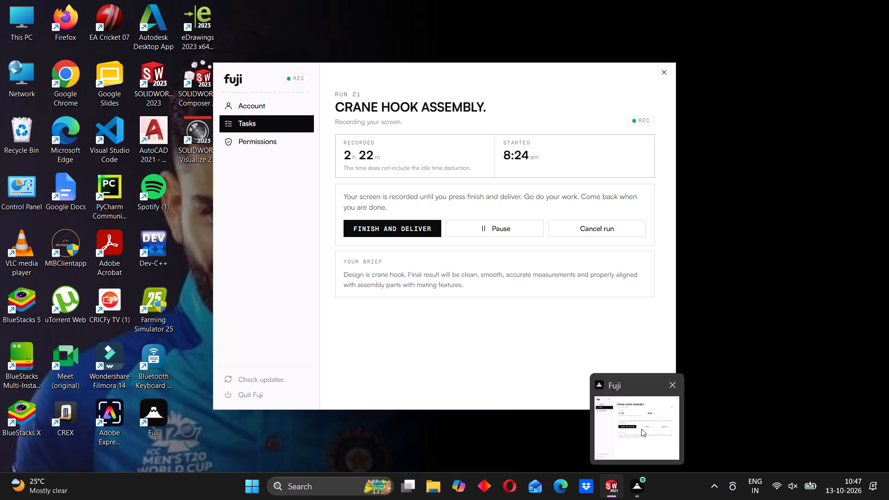
pyautogui.scroll(3, 526, 231)
pyautogui.moveTo(574, 205); pyautogui.dragTo(567, 240, button='middle')
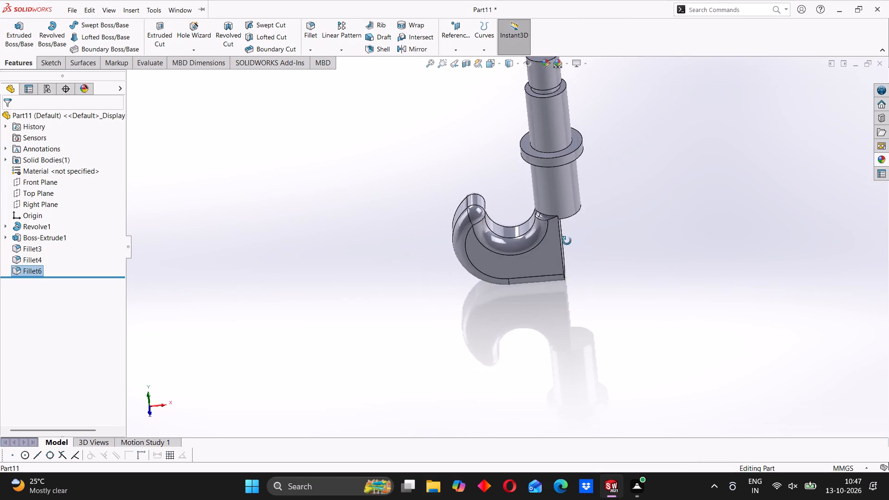
pyautogui.scroll(-2, 526, 248)
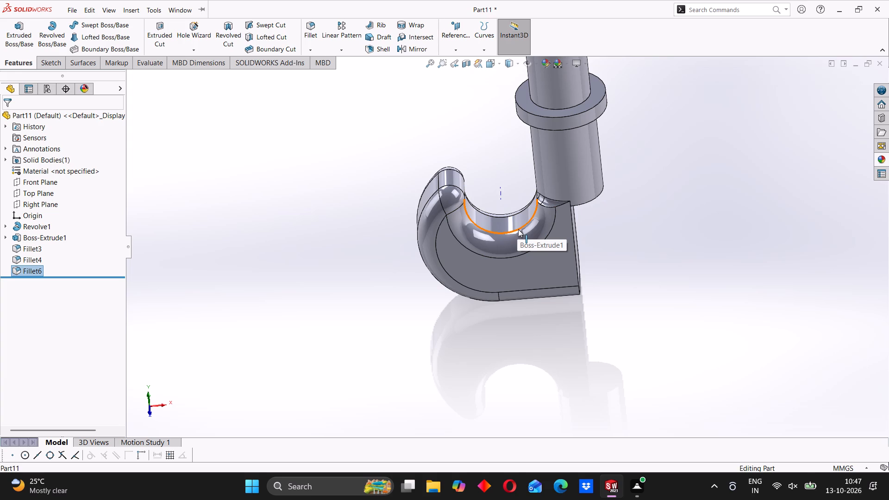
pyautogui.scroll(-1, 518, 229)
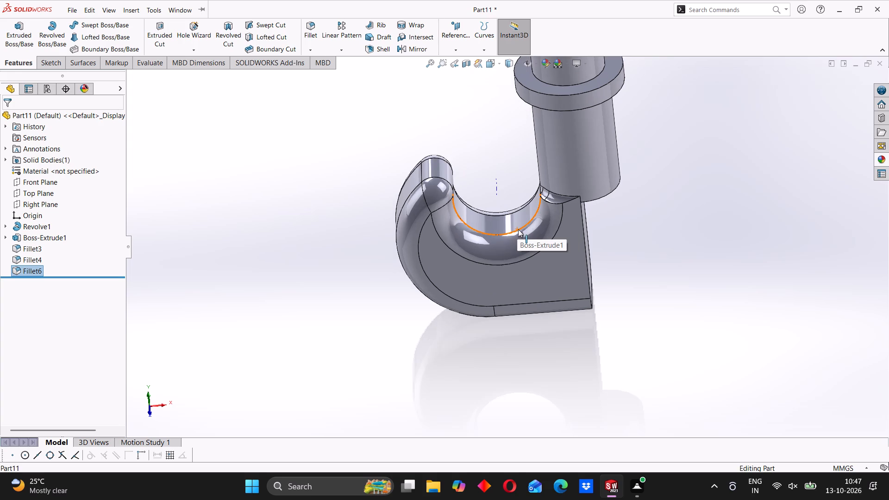
pyautogui.scroll(2, 518, 229)
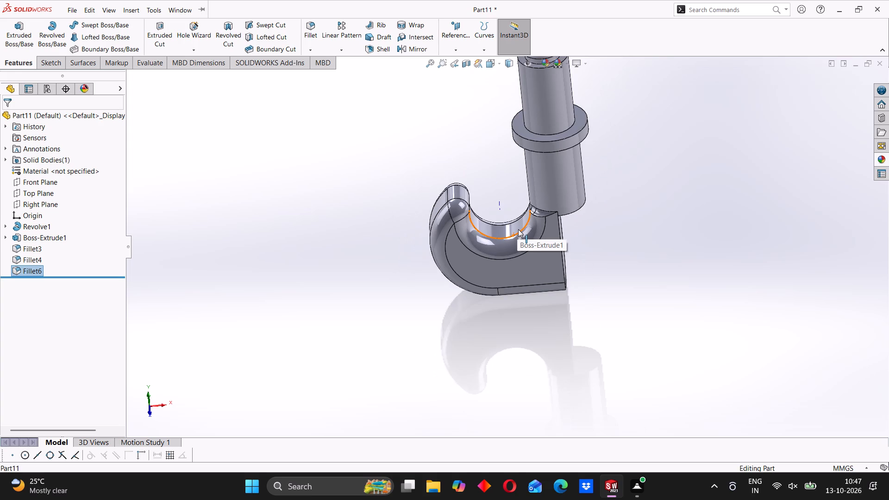
pyautogui.scroll(-1, 530, 217)
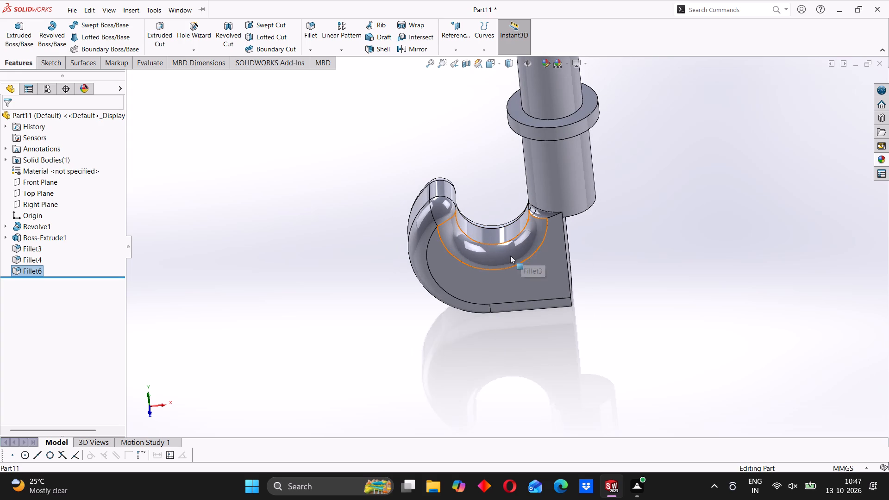
pyautogui.middleClick(528, 263)
pyautogui.scroll(-4, 533, 255)
pyautogui.scroll(1, 507, 220)
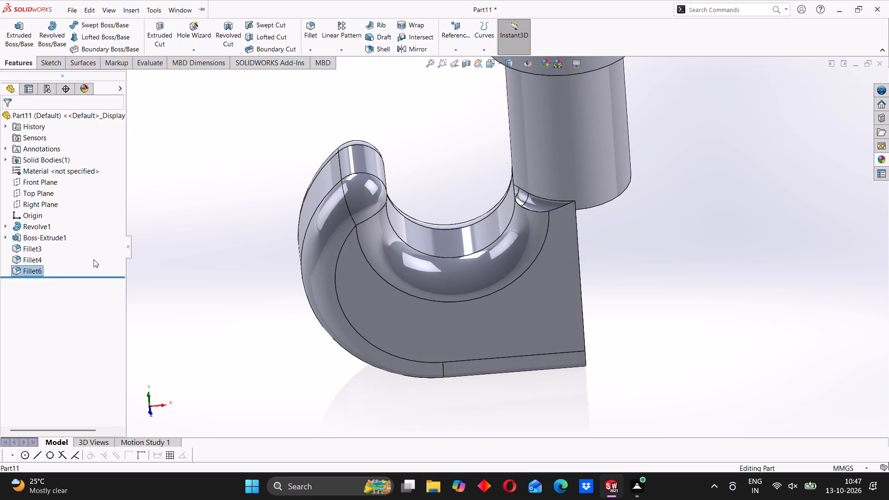
# Delete the 2 mm fillet between the shank and the hook's ledge.
pyautogui.rightClick(34, 269)
pyautogui.click(55, 334)
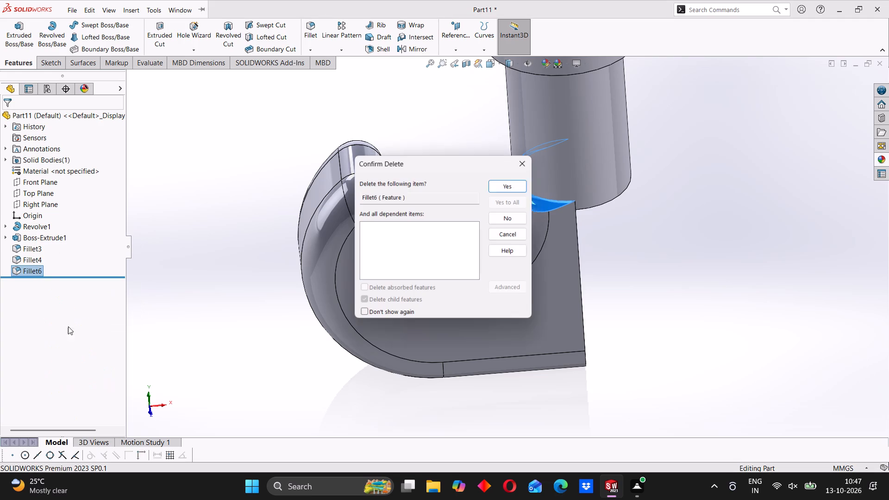
pyautogui.click(516, 179)
# Examine the unblended joint between the shank and the hook from the front, the flat end face and the rear.
pyautogui.moveTo(511, 196); pyautogui.dragTo(523, 225, button='middle')
pyautogui.scroll(2, 523, 226)
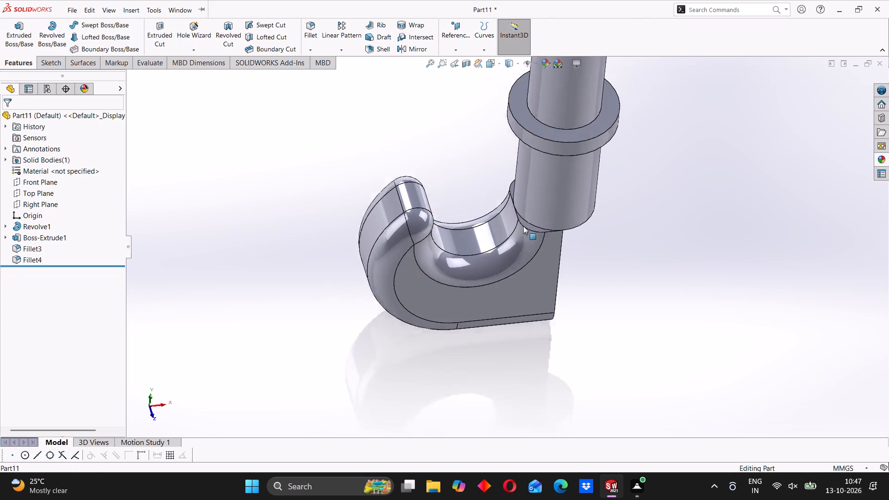
pyautogui.scroll(2, 523, 226)
pyautogui.moveTo(496, 247); pyautogui.dragTo(532, 187, button='middle')
pyautogui.moveTo(540, 259); pyautogui.dragTo(488, 227, button='middle')
pyautogui.moveTo(582, 241); pyautogui.dragTo(506, 249, button='middle')
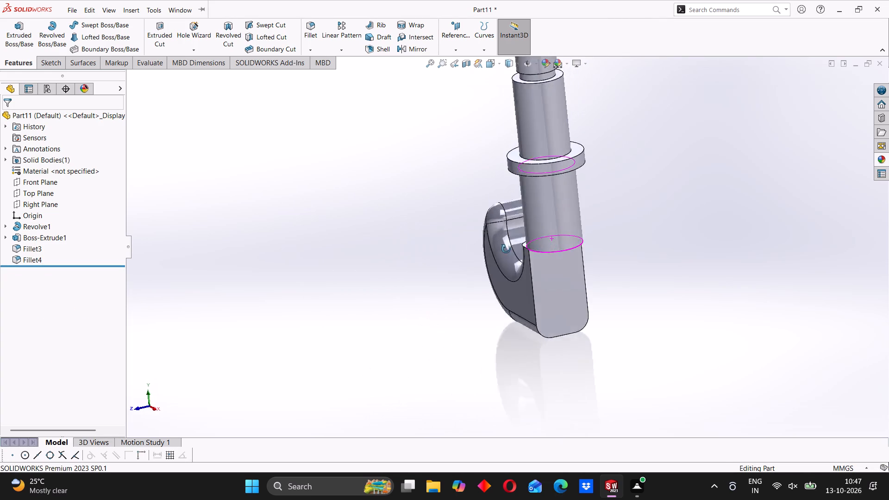
pyautogui.moveTo(506, 249); pyautogui.dragTo(515, 266, button='middle')
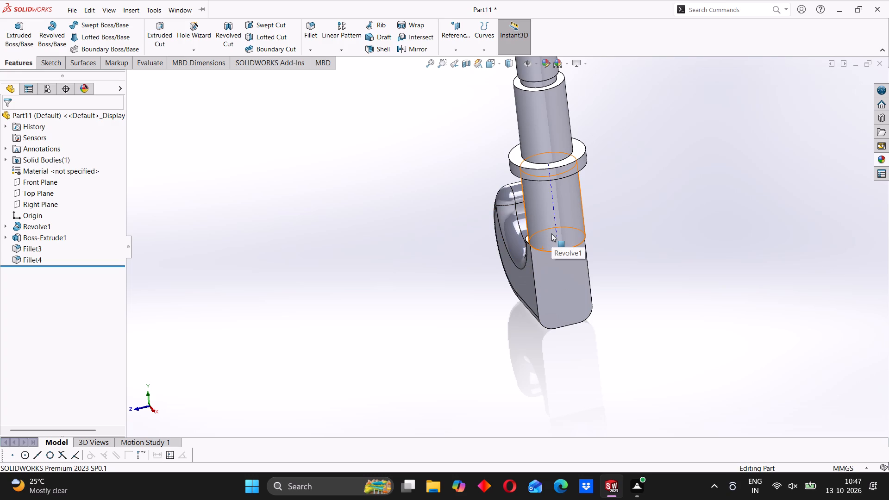
pyautogui.scroll(-1, 551, 233)
pyautogui.scroll(2, 551, 233)
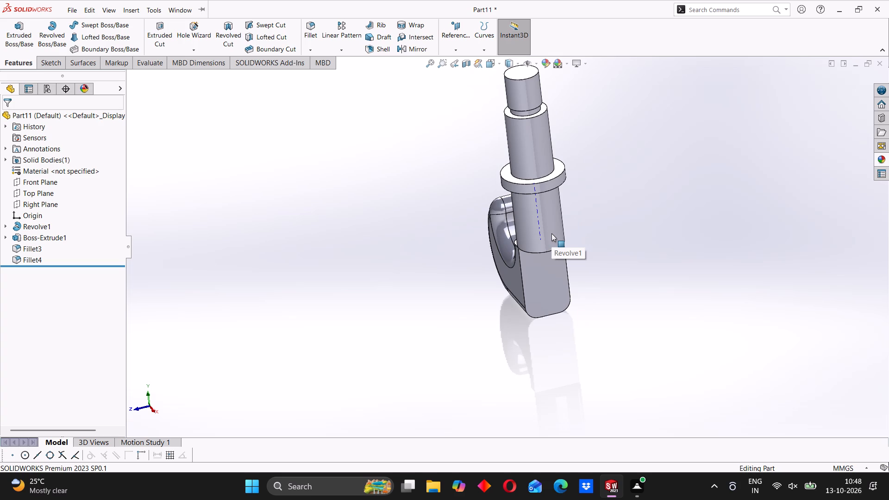
pyautogui.scroll(-1, 551, 228)
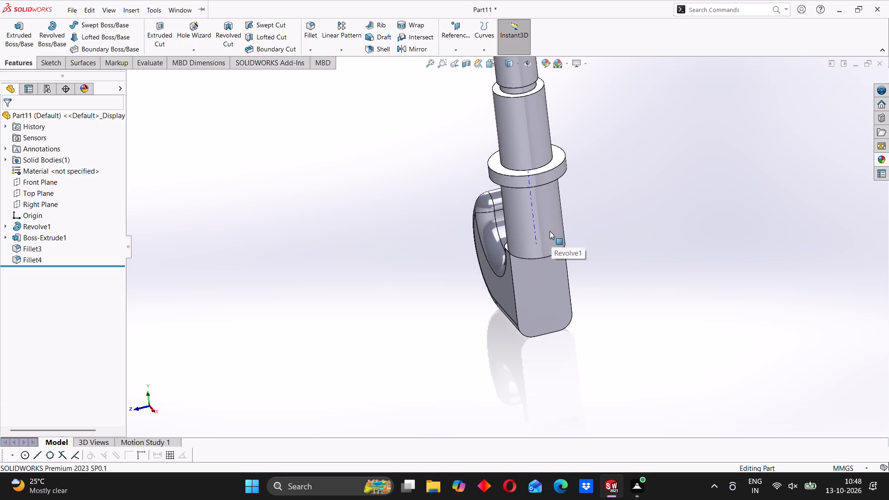
pyautogui.moveTo(463, 257); pyautogui.dragTo(485, 249, button='middle')
pyautogui.scroll(2, 511, 242)
pyautogui.moveTo(490, 238); pyautogui.dragTo(511, 278, button='middle')
pyautogui.scroll(1, 509, 275)
pyautogui.scroll(-1, 574, 256)
pyautogui.moveTo(554, 255); pyautogui.dragTo(525, 248, button='middle')
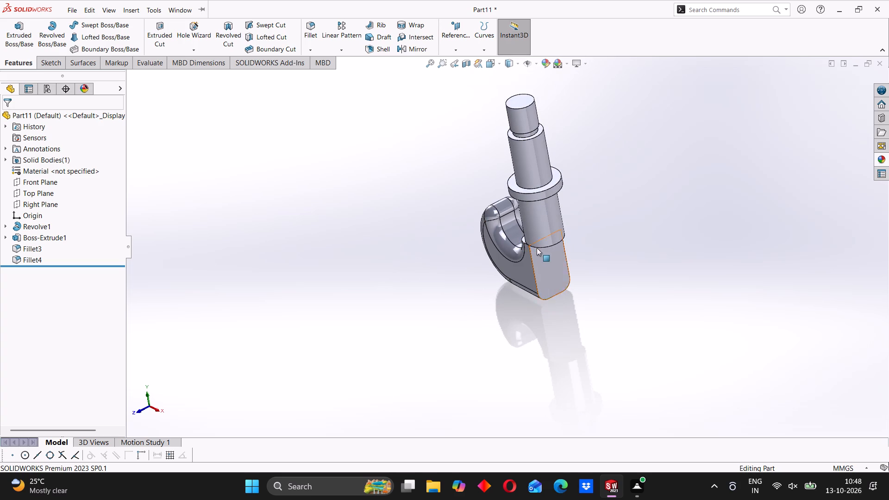
pyautogui.scroll(-3, 561, 211)
pyautogui.moveTo(552, 252); pyautogui.dragTo(491, 312, button='middle')
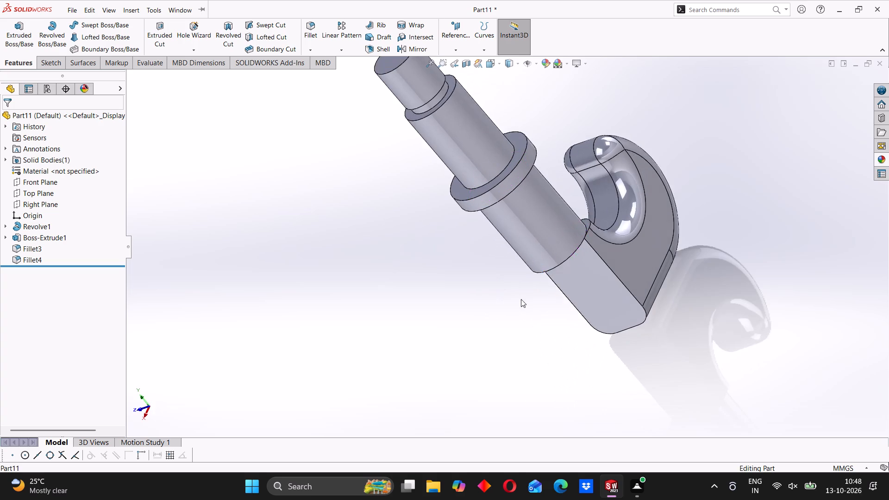
pyautogui.moveTo(595, 228); pyautogui.dragTo(541, 288, button='middle')
pyautogui.moveTo(694, 191); pyautogui.dragTo(643, 260, button='middle')
pyautogui.scroll(2, 716, 144)
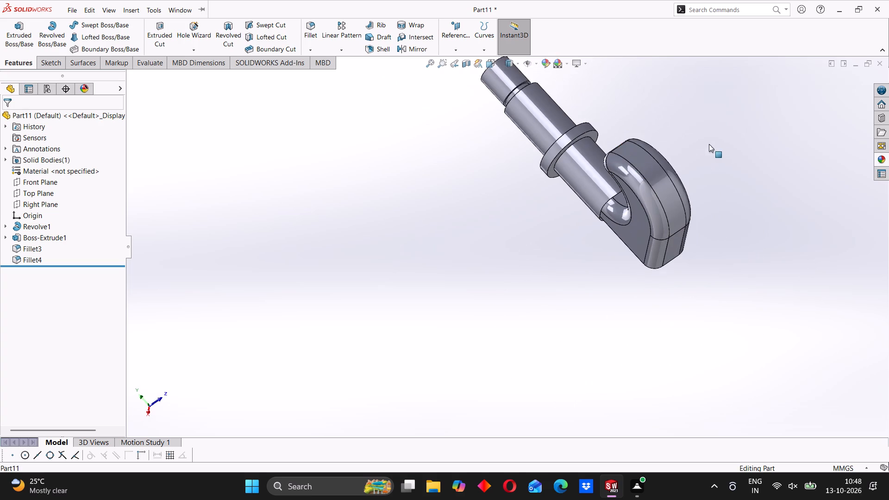
pyautogui.scroll(3, 579, 148)
pyautogui.moveTo(498, 137); pyautogui.dragTo(596, 142, button='middle')
pyautogui.scroll(-6, 553, 231)
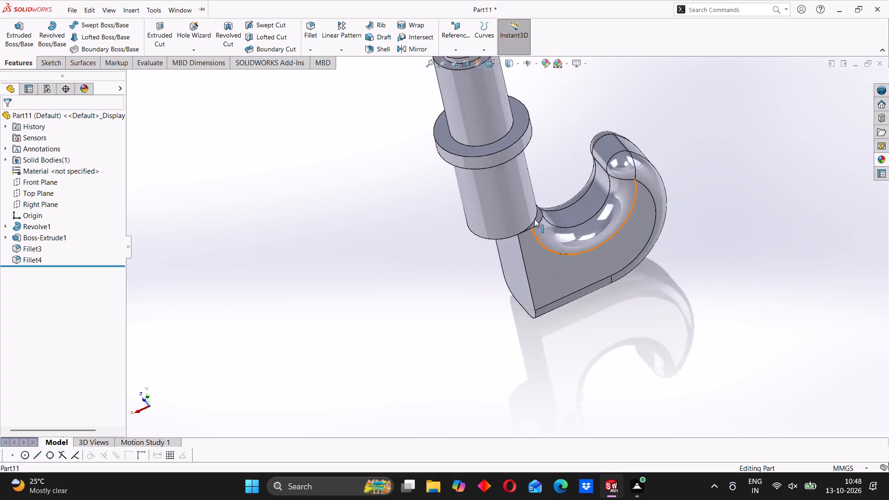
pyautogui.scroll(-5, 534, 219)
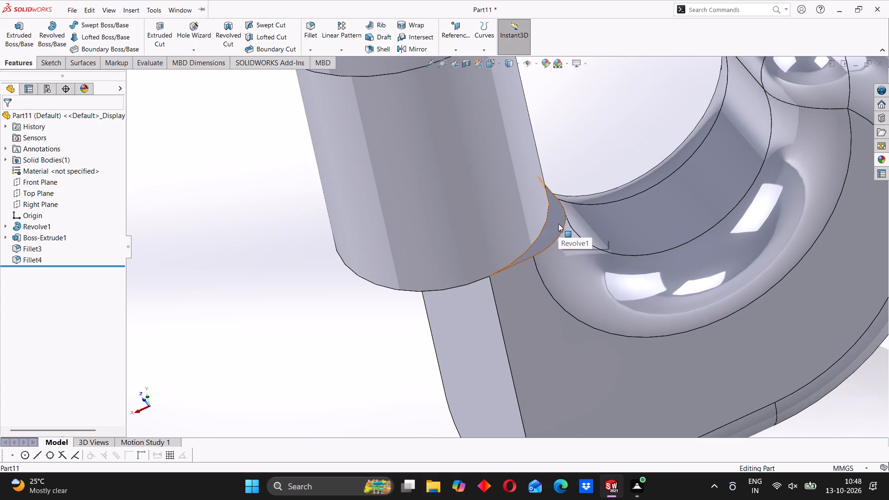
pyautogui.scroll(7, 630, 310)
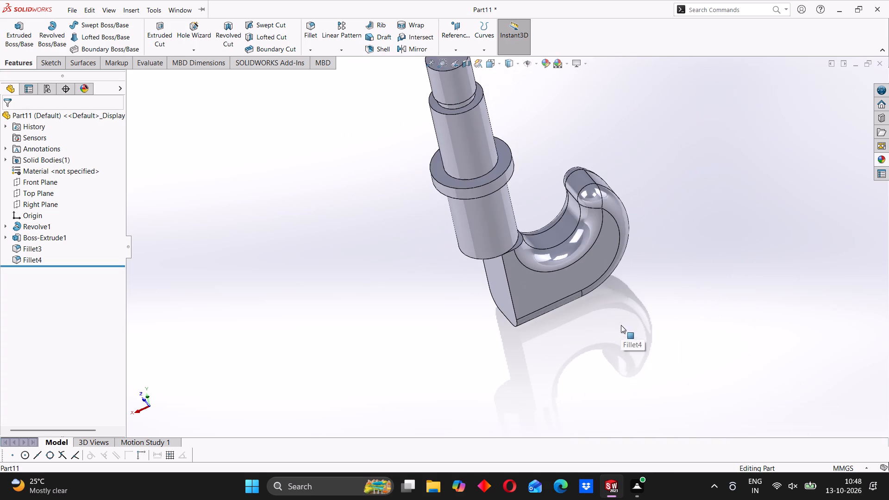
# Examine the hook and stepped shank as a whole from below and from the front.
pyautogui.scroll(2, 415, 287)
pyautogui.moveTo(429, 286); pyautogui.dragTo(693, 297, button='middle')
pyautogui.moveTo(614, 240); pyautogui.dragTo(521, 241, button='middle')
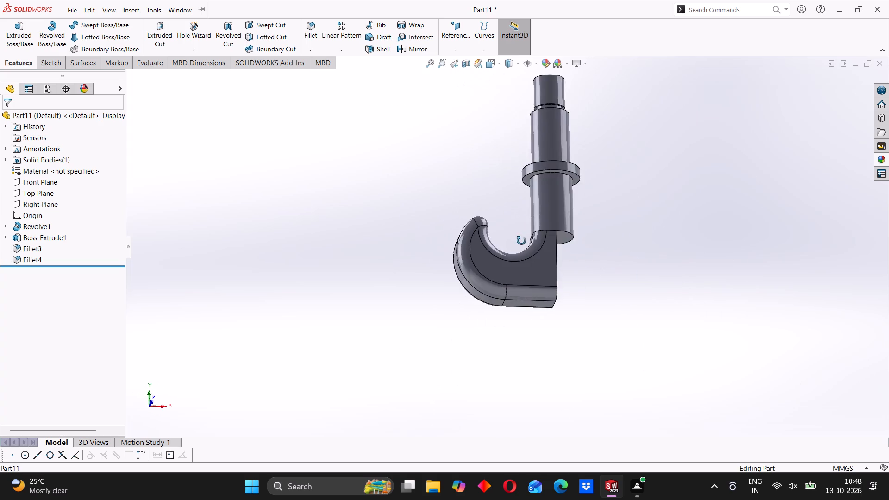
pyautogui.moveTo(521, 241); pyautogui.dragTo(515, 294, button='middle')
pyautogui.moveTo(576, 235); pyautogui.dragTo(570, 262, button='middle')
pyautogui.scroll(-3, 547, 210)
pyautogui.moveTo(546, 210); pyautogui.dragTo(547, 225, button='middle')
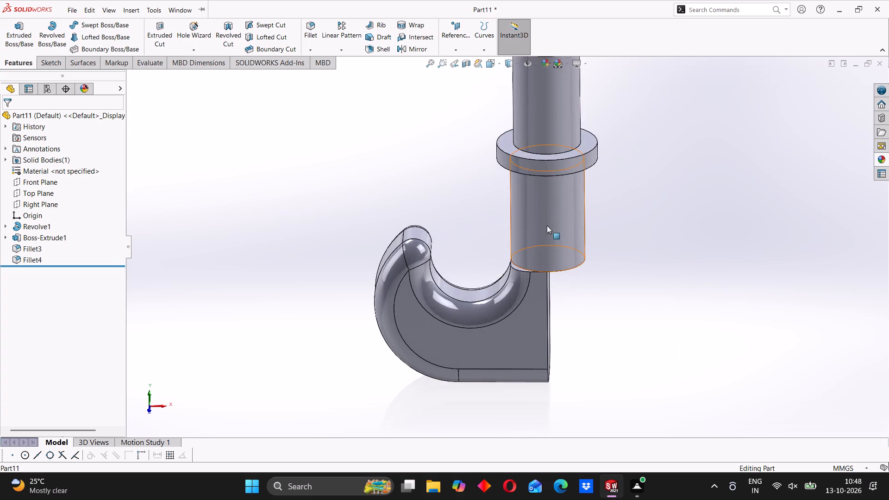
pyautogui.scroll(3, 547, 225)
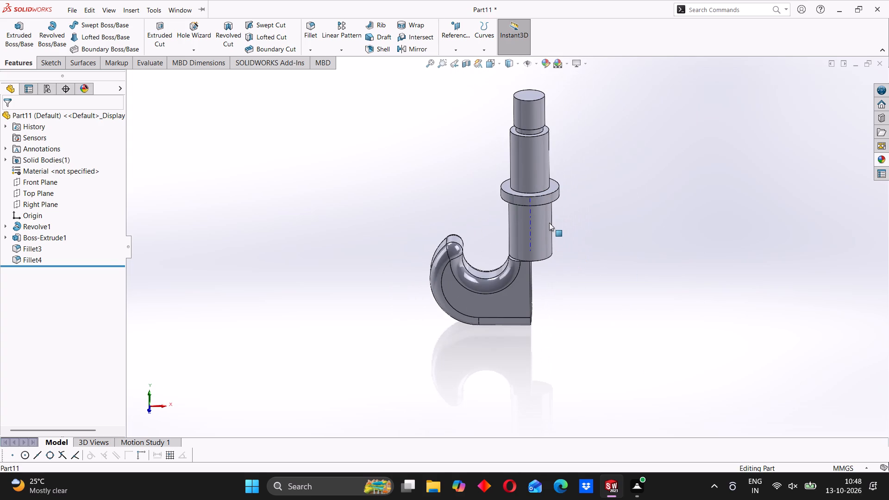
pyautogui.scroll(3, 538, 253)
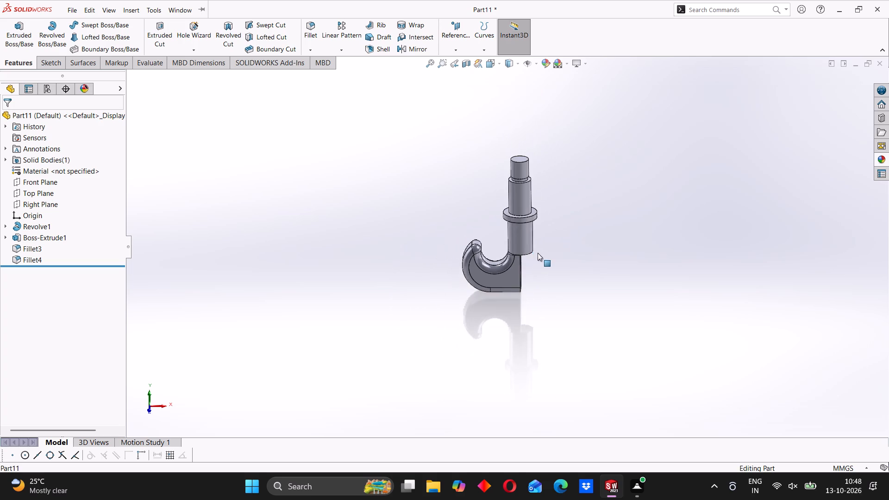
# Examine the small ledges where the shank's lower rim meets the hook's inner curve and flat end face.
pyautogui.moveTo(520, 255); pyautogui.dragTo(536, 306, button='middle')
pyautogui.scroll(-6, 514, 237)
pyautogui.moveTo(507, 261); pyautogui.dragTo(502, 258, button='middle')
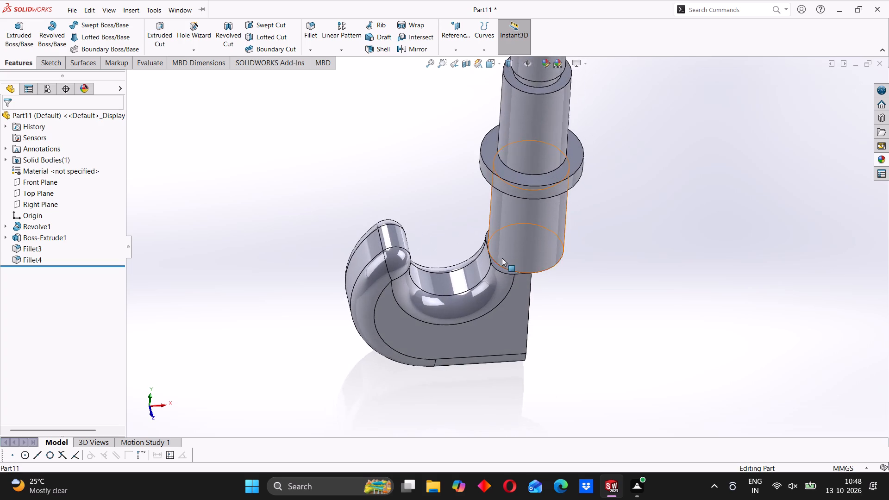
pyautogui.scroll(-4, 501, 257)
pyautogui.moveTo(516, 268); pyautogui.dragTo(506, 275, button='middle')
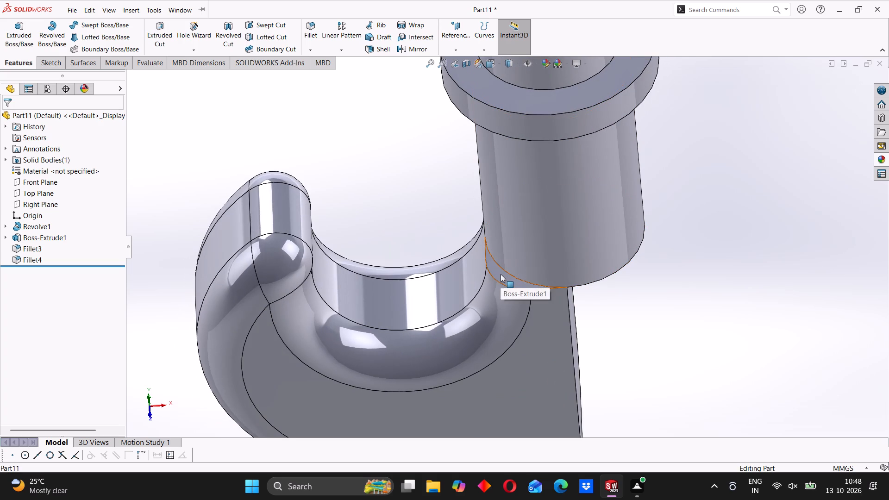
pyautogui.scroll(3, 495, 274)
pyautogui.moveTo(501, 286); pyautogui.dragTo(506, 254, button='middle')
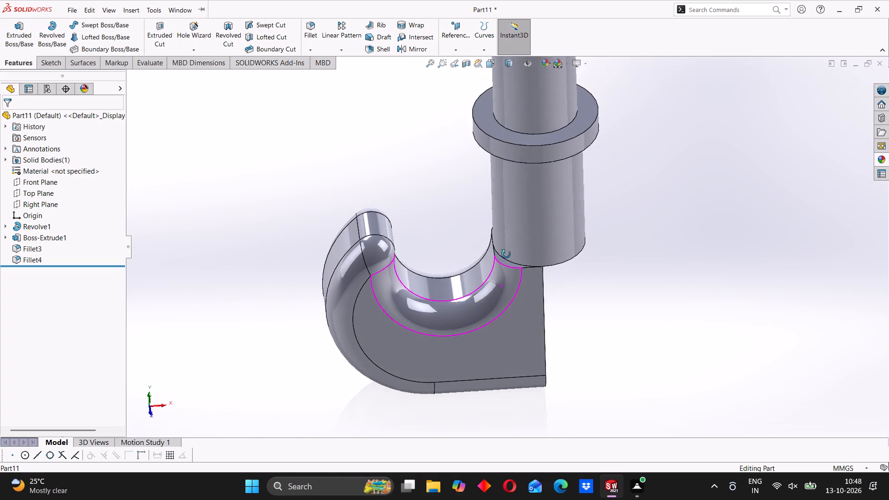
pyautogui.moveTo(506, 254); pyautogui.dragTo(506, 256, button='middle')
pyautogui.scroll(-2, 509, 253)
pyautogui.click(659, 288)
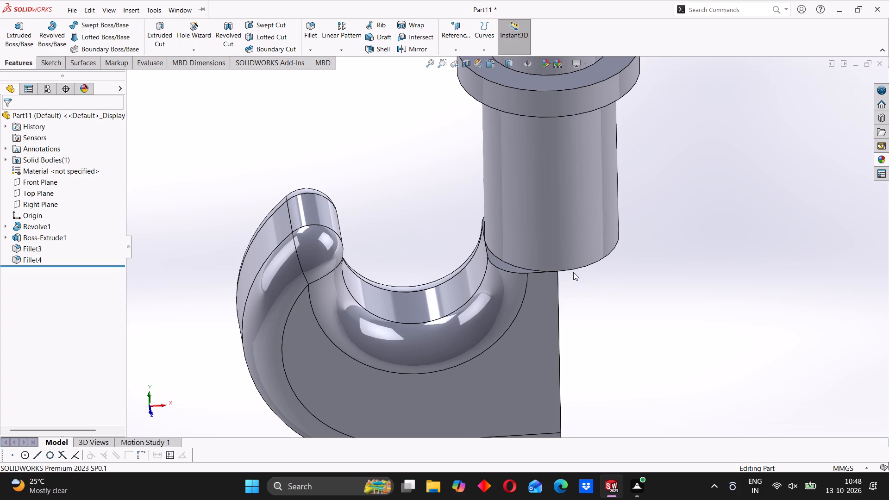
pyautogui.scroll(3, 574, 272)
pyautogui.scroll(-2, 561, 287)
pyautogui.scroll(-3, 512, 248)
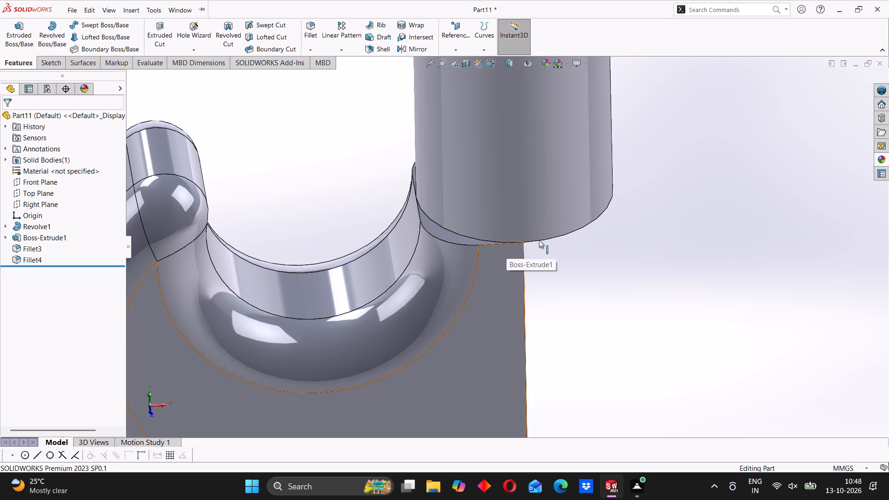
pyautogui.scroll(6, 499, 230)
pyautogui.scroll(-2, 471, 255)
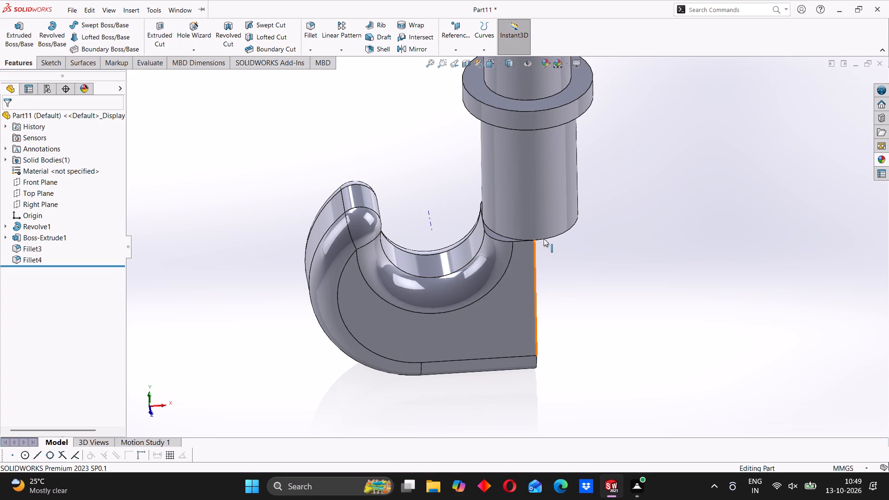
pyautogui.scroll(2, 544, 236)
pyautogui.moveTo(543, 237); pyautogui.dragTo(467, 250, button='middle')
pyautogui.scroll(-2, 506, 218)
pyautogui.moveTo(439, 292); pyautogui.dragTo(541, 241, button='middle')
pyautogui.scroll(2, 540, 248)
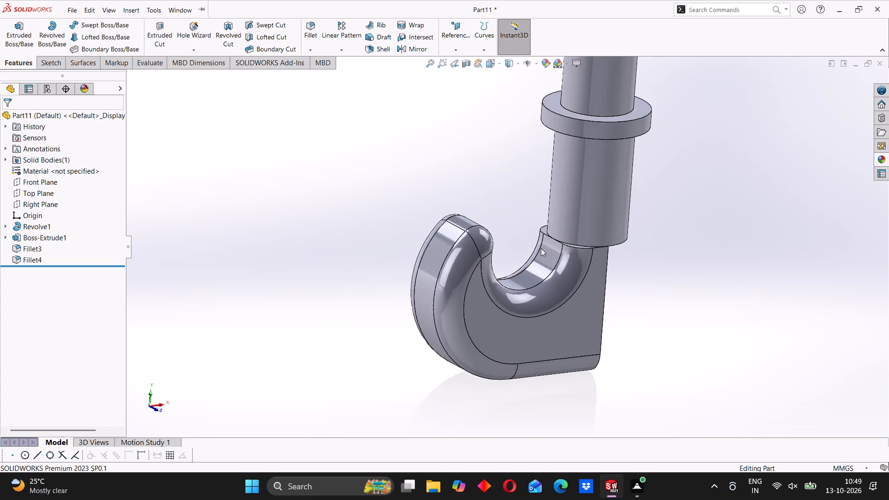
pyautogui.moveTo(479, 266); pyautogui.dragTo(421, 234, button='middle')
pyautogui.moveTo(603, 243); pyautogui.dragTo(599, 283, button='middle')
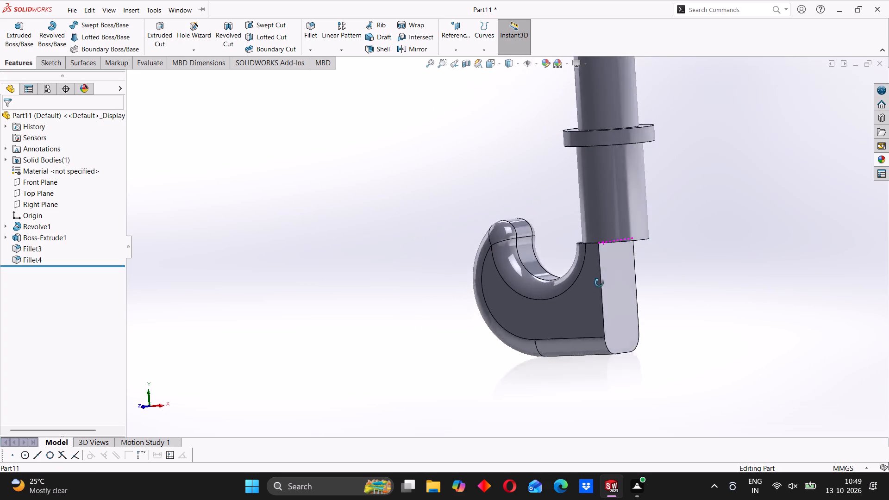
pyautogui.moveTo(599, 283); pyautogui.dragTo(606, 290, button='middle')
pyautogui.scroll(-2, 573, 245)
pyautogui.moveTo(640, 293); pyautogui.dragTo(638, 281, button='middle')
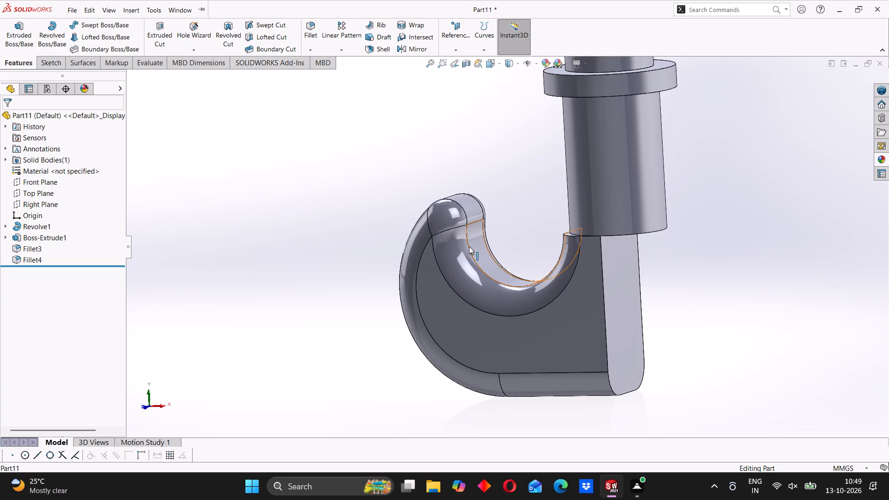
pyautogui.moveTo(470, 246); pyautogui.dragTo(500, 275, button='middle')
pyautogui.scroll(-3, 592, 231)
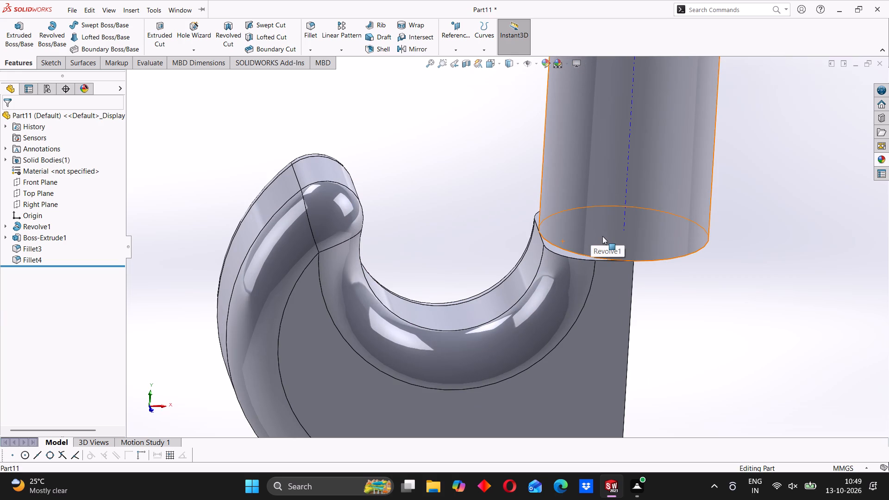
pyautogui.scroll(3, 653, 239)
pyautogui.moveTo(626, 266); pyautogui.dragTo(606, 272, button='middle')
pyautogui.scroll(3, 538, 267)
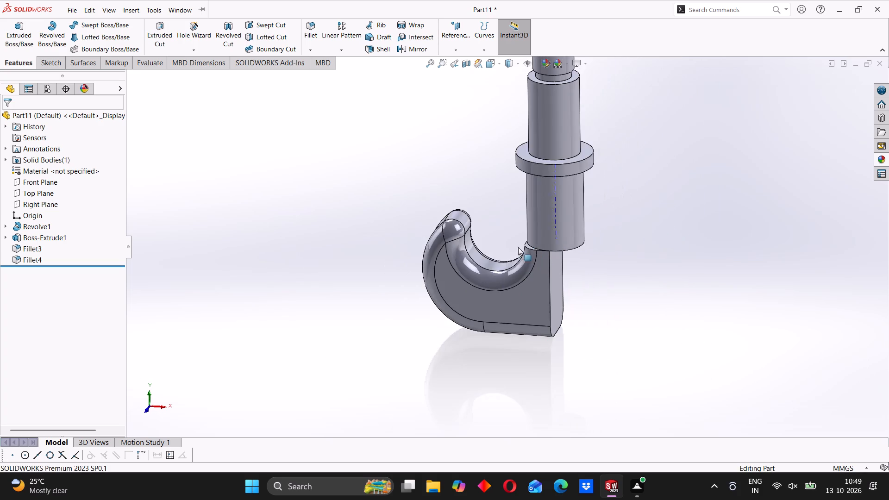
# Examine the joint between the hook and the shank from the front, the flat end face and the rear.
pyautogui.moveTo(431, 216); pyautogui.dragTo(481, 287, button='middle')
pyautogui.scroll(-1, 498, 235)
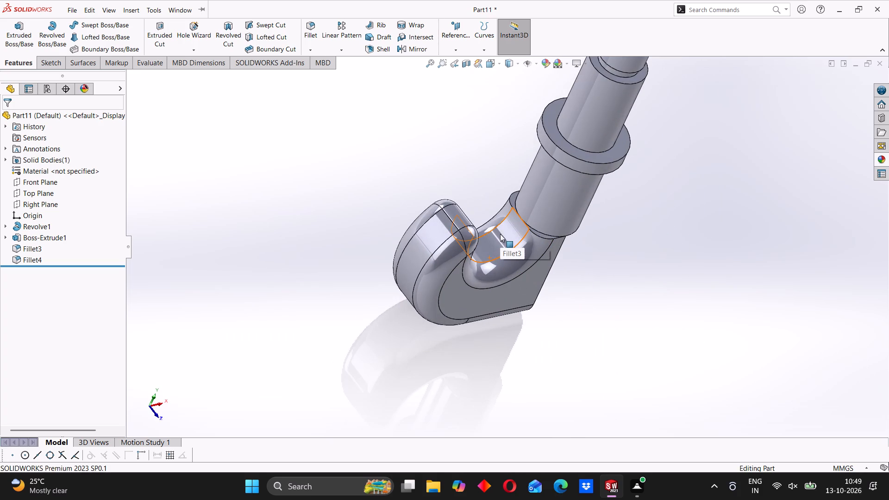
pyautogui.scroll(-6, 514, 209)
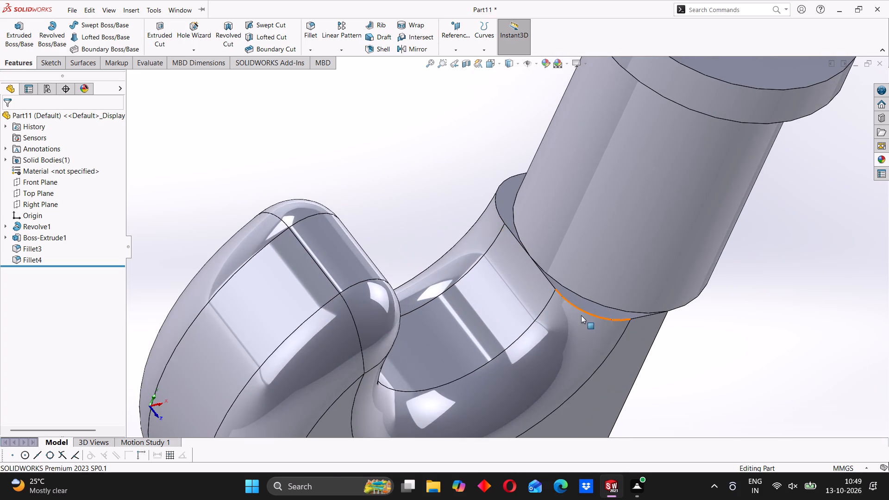
pyautogui.scroll(3, 581, 315)
pyautogui.moveTo(568, 359); pyautogui.dragTo(559, 344, button='middle')
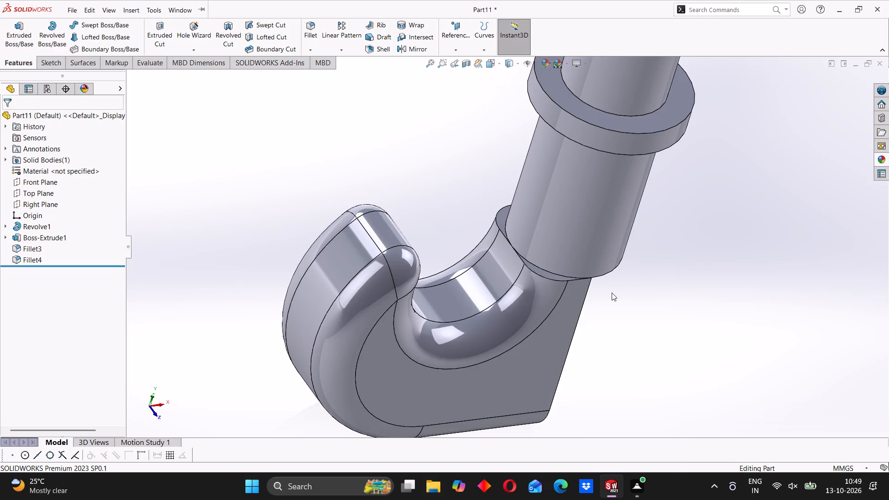
pyautogui.scroll(2, 612, 293)
pyautogui.moveTo(605, 296); pyautogui.dragTo(571, 265, button='middle')
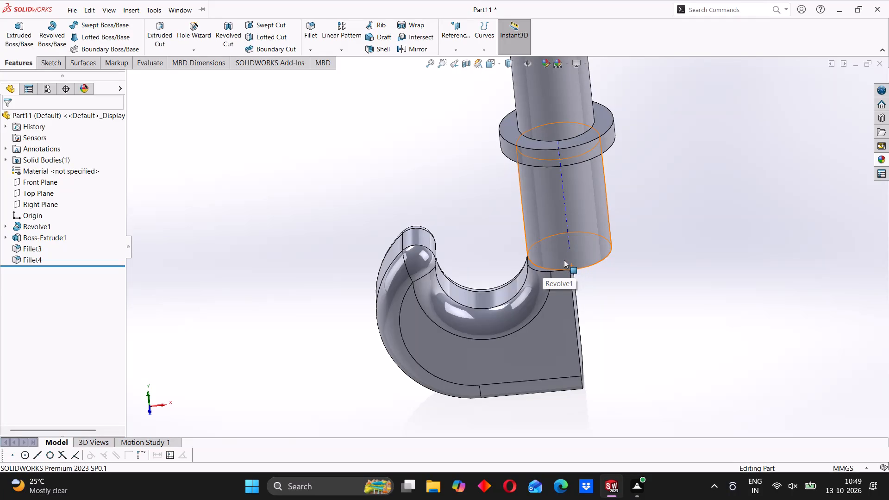
pyautogui.moveTo(602, 274); pyautogui.dragTo(541, 284, button='middle')
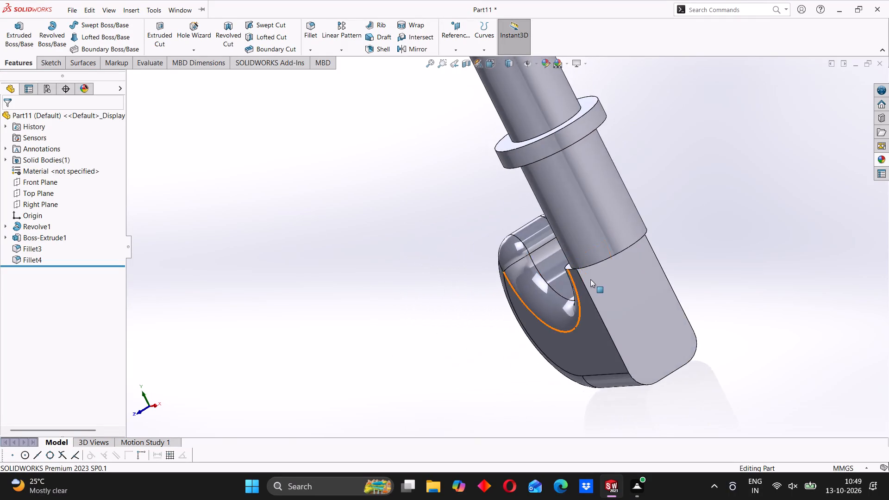
pyautogui.scroll(4, 592, 279)
pyautogui.moveTo(548, 292); pyautogui.dragTo(510, 293, button='middle')
pyautogui.moveTo(543, 252); pyautogui.dragTo(486, 305, button='middle')
pyautogui.scroll(-4, 533, 250)
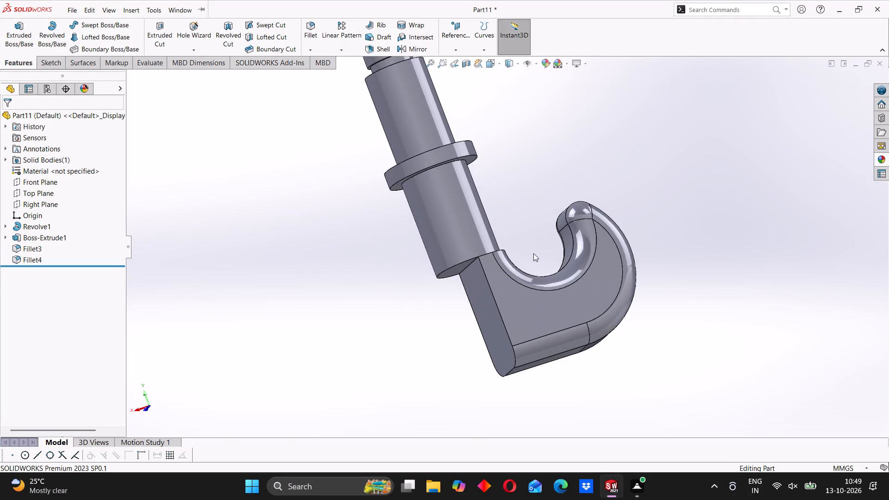
pyautogui.moveTo(528, 259); pyautogui.dragTo(451, 328, button='middle')
pyautogui.moveTo(570, 243); pyautogui.dragTo(607, 329, button='middle')
# Examine closely the rear ledge where the shank's lower rim meets the hook's filleted inner curve.
pyautogui.scroll(-4, 488, 218)
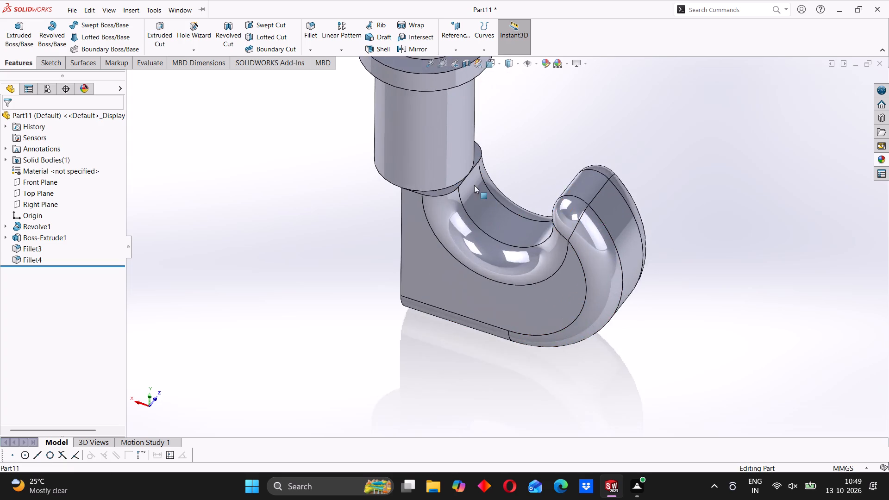
pyautogui.scroll(-2, 474, 185)
pyautogui.moveTo(425, 212); pyautogui.dragTo(415, 193, button='middle')
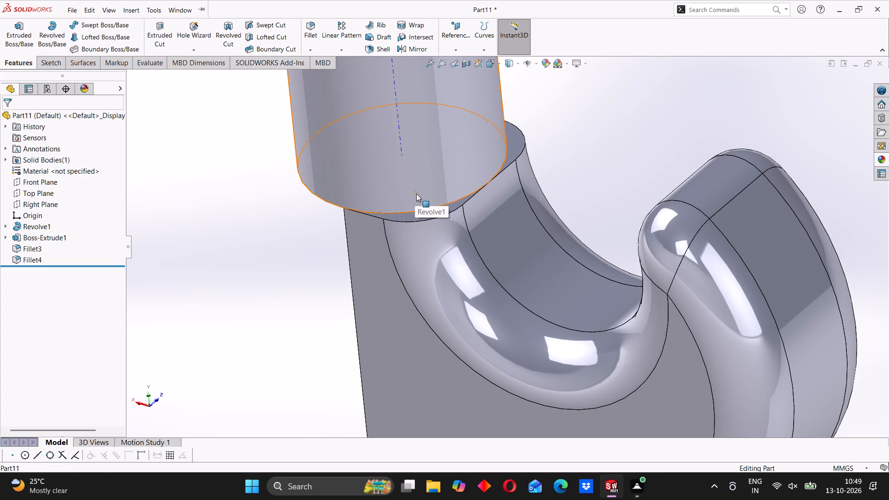
pyautogui.scroll(2, 473, 195)
pyautogui.scroll(3, 467, 232)
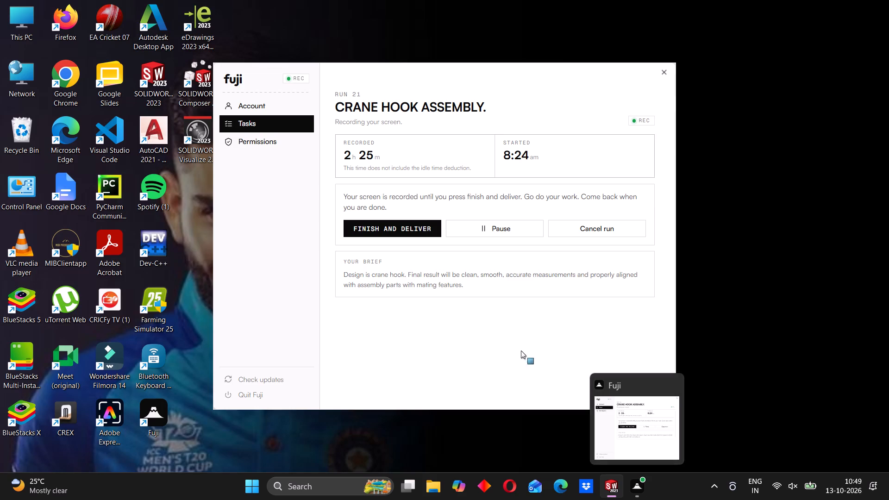
pyautogui.moveTo(436, 241); pyautogui.dragTo(464, 237, button='middle')
pyautogui.scroll(-5, 476, 229)
pyautogui.moveTo(510, 283); pyautogui.dragTo(505, 282, button='middle')
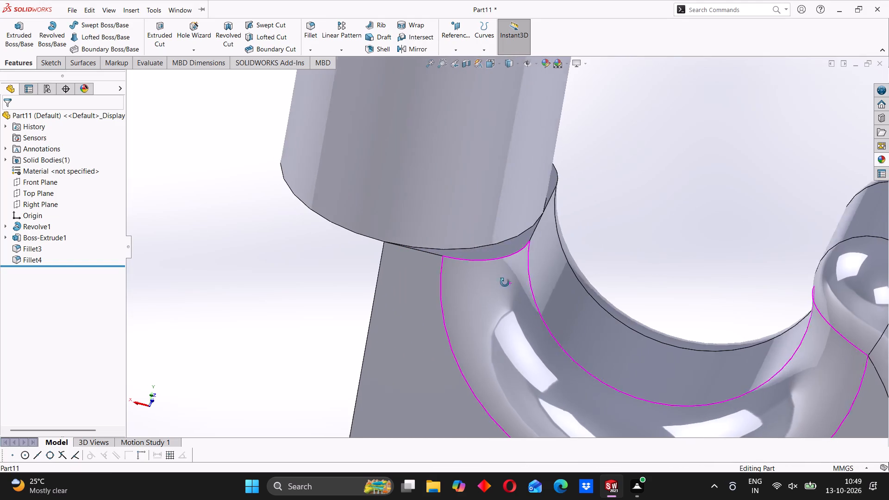
pyautogui.moveTo(505, 282); pyautogui.dragTo(495, 281, button='middle')
pyautogui.click(489, 253)
pyautogui.click(287, 281)
pyautogui.scroll(2, 508, 252)
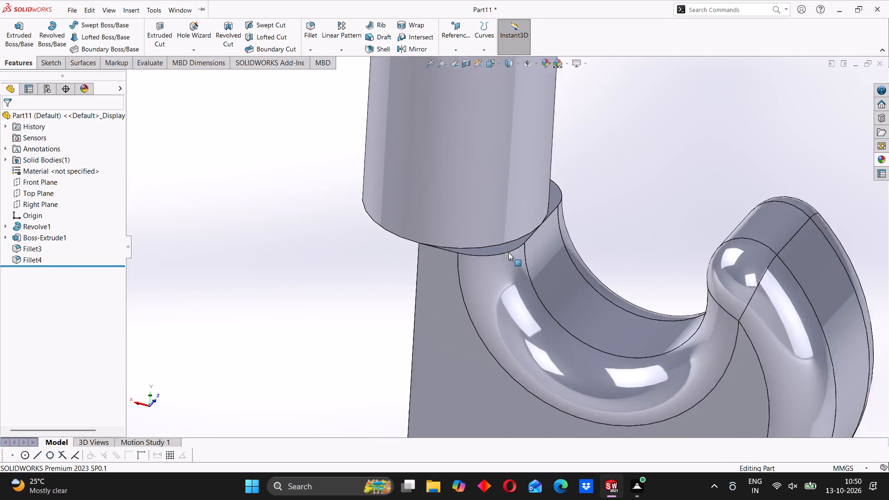
pyautogui.scroll(6, 508, 252)
pyautogui.moveTo(498, 283); pyautogui.dragTo(489, 256, button='middle')
pyautogui.scroll(-2, 486, 248)
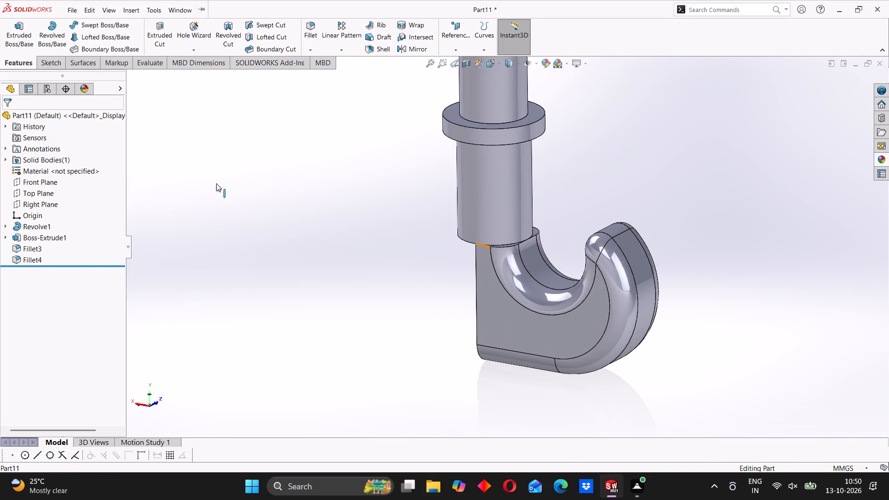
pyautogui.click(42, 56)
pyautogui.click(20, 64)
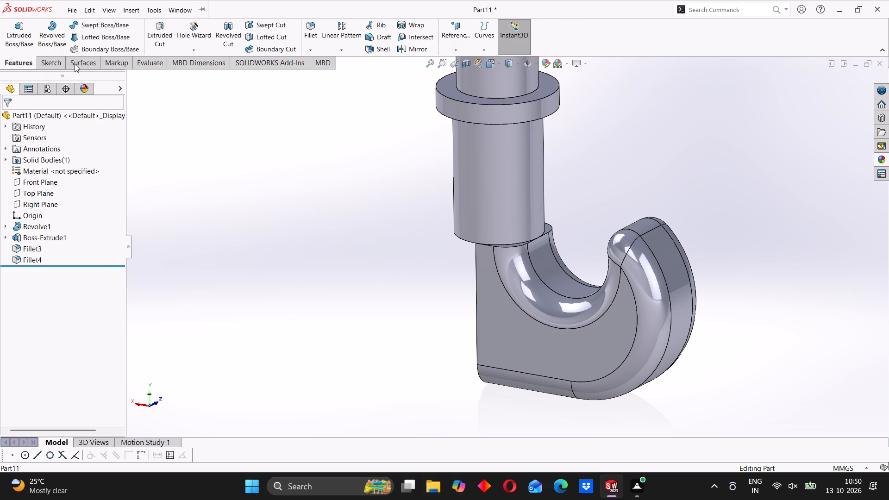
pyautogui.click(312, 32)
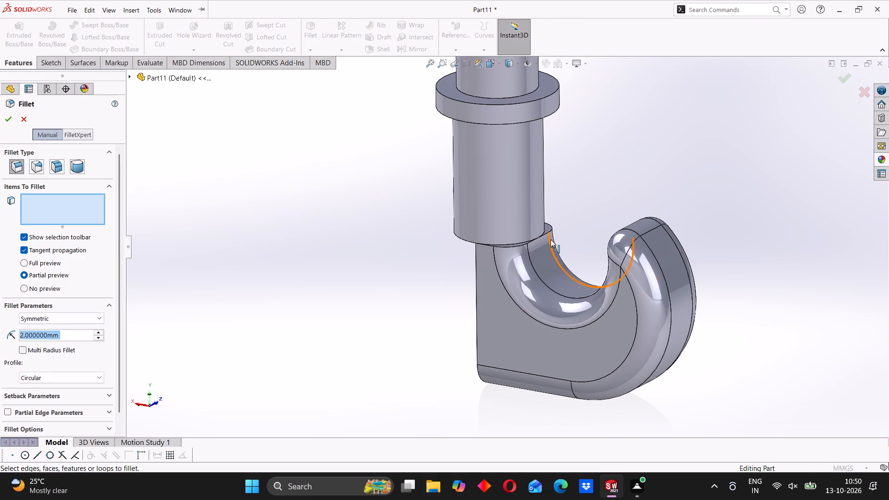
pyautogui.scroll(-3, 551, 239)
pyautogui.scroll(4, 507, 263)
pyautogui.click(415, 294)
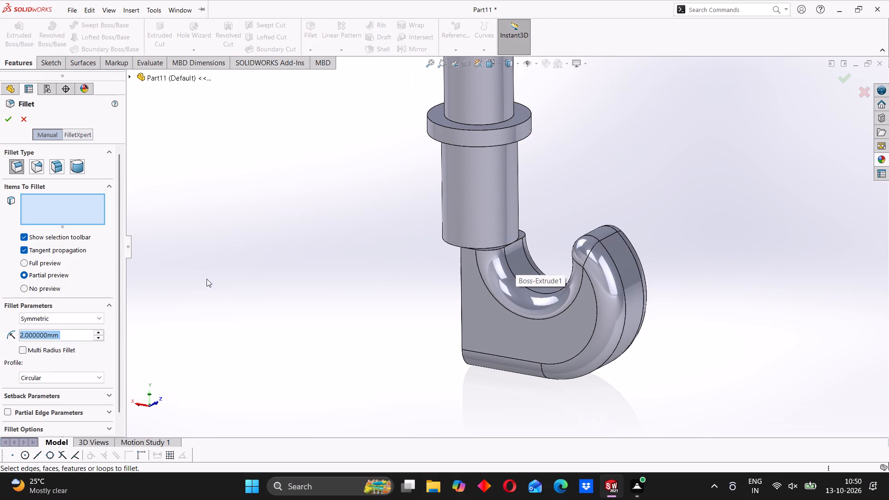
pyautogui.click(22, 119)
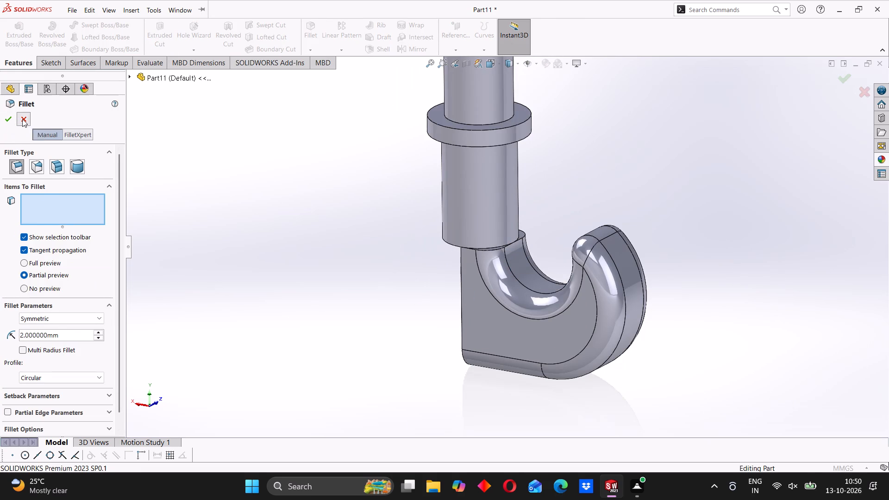
# Examine the front of the hook and the small ledge under the shank's lower rim.
pyautogui.moveTo(667, 307); pyautogui.dragTo(576, 346, button='middle')
pyautogui.moveTo(575, 327); pyautogui.dragTo(540, 331, button='middle')
pyautogui.scroll(3, 703, 292)
pyautogui.moveTo(645, 285); pyautogui.dragTo(621, 292, button='middle')
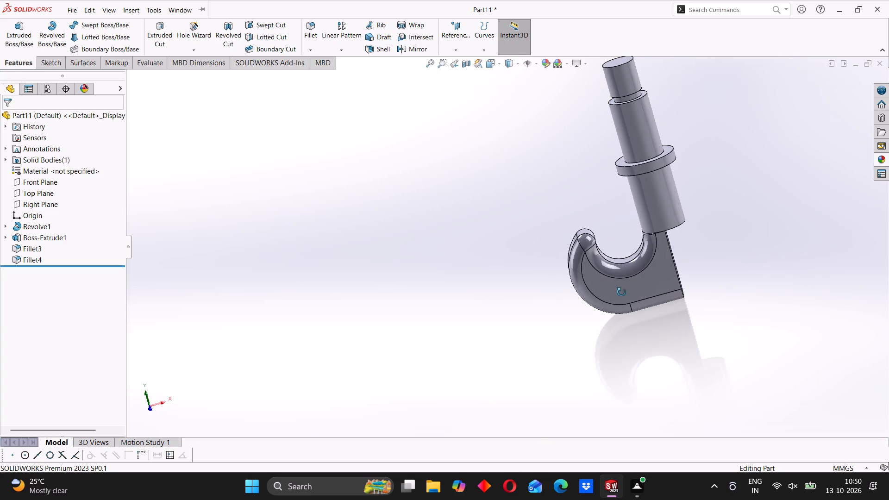
pyautogui.moveTo(621, 292); pyautogui.dragTo(619, 299, button='middle')
pyautogui.scroll(-3, 597, 269)
pyautogui.moveTo(607, 266); pyautogui.dragTo(615, 265, button='middle')
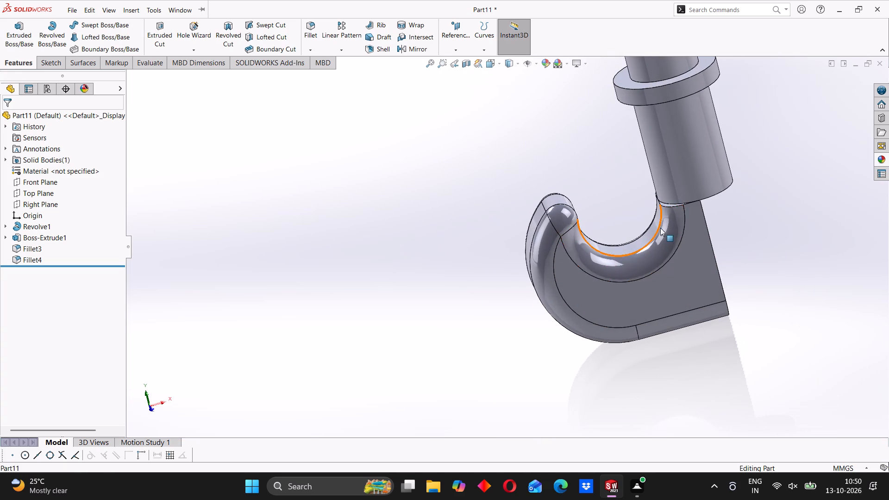
pyautogui.scroll(-5, 665, 219)
pyautogui.scroll(2, 633, 205)
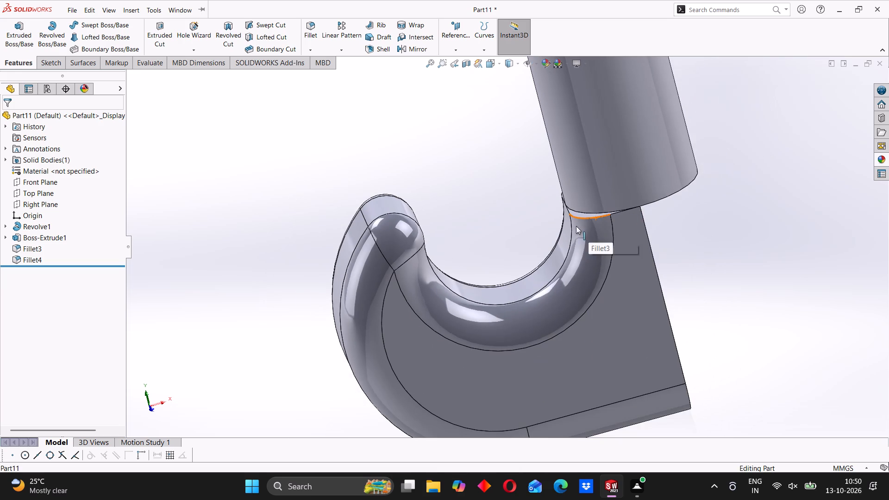
pyautogui.scroll(4, 576, 225)
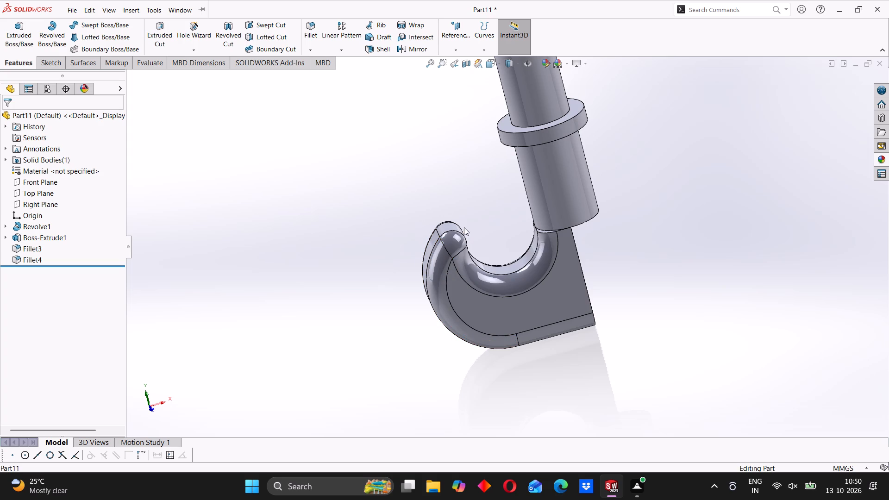
pyautogui.scroll(2, 443, 203)
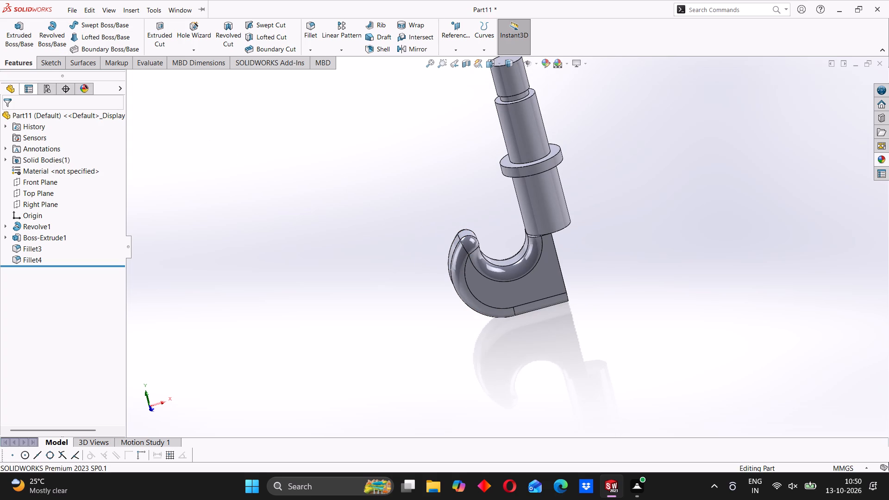
pyautogui.click(51, 65)
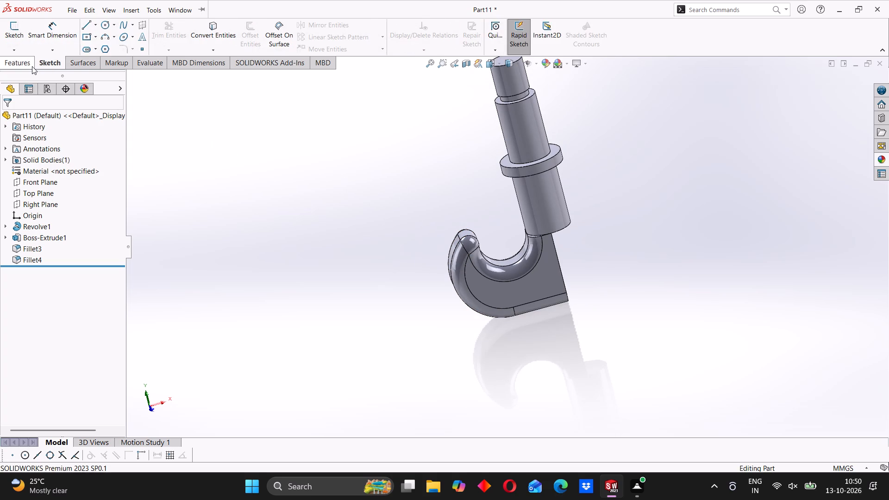
pyautogui.click(32, 66)
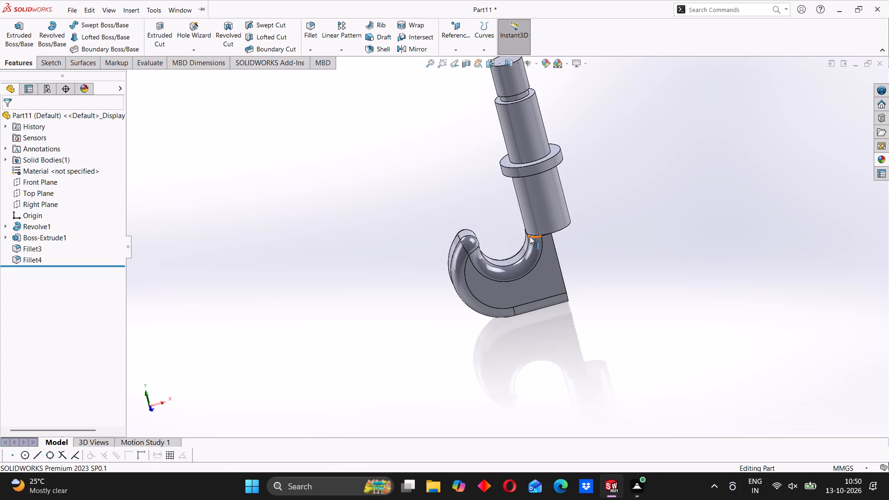
# Start a sketch on the small rear ledge face beside the shank's lower rim and convert the face's outline into sketch entities.
pyautogui.moveTo(520, 229); pyautogui.dragTo(523, 251, button='middle')
pyautogui.scroll(1, 523, 251)
pyautogui.scroll(-2, 529, 247)
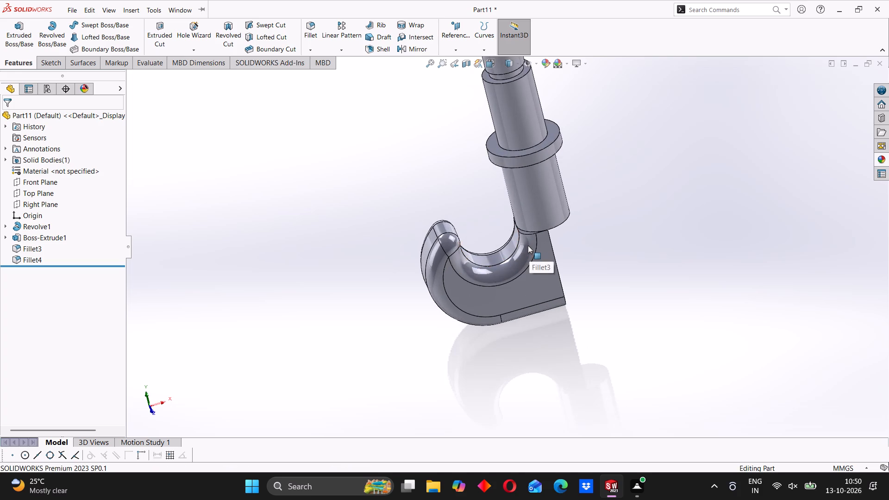
pyautogui.moveTo(515, 232); pyautogui.dragTo(514, 239, button='middle')
pyautogui.scroll(-9, 519, 237)
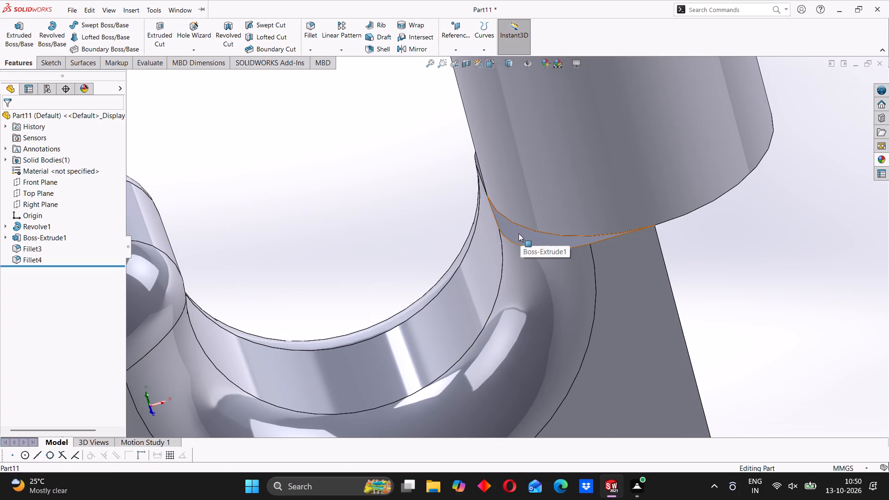
pyautogui.scroll(4, 409, 211)
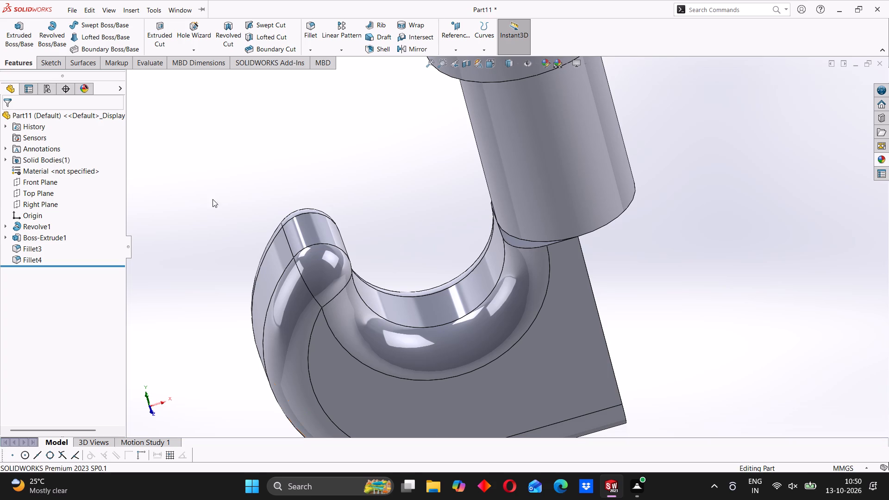
pyautogui.moveTo(476, 220); pyautogui.dragTo(487, 245, button='middle')
pyautogui.moveTo(481, 198); pyautogui.dragTo(511, 204, button='middle')
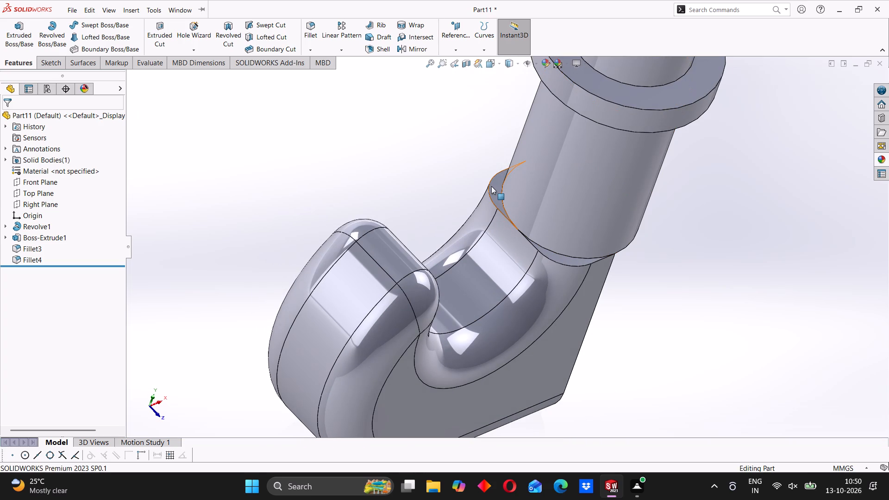
pyautogui.click(494, 186)
pyautogui.click(531, 160)
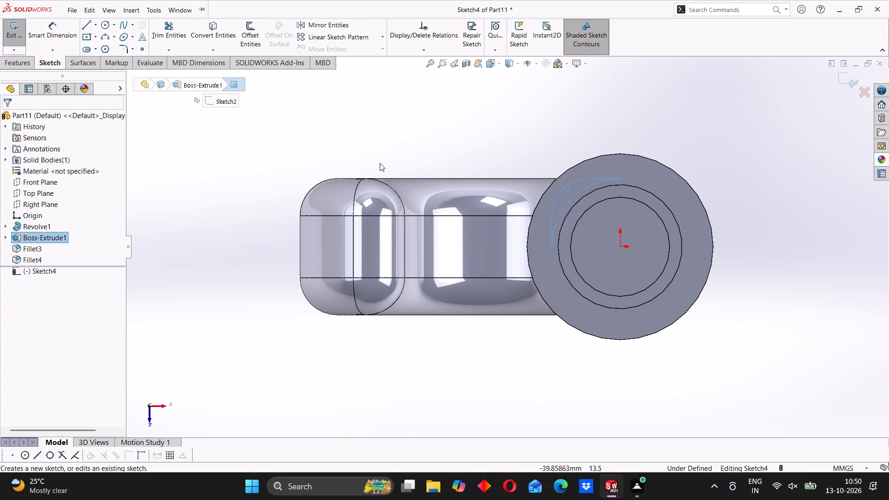
pyautogui.click(217, 37)
# Convert the outline of the small front ledge face beside the shank's lower rim into entities of the same sketch.
pyautogui.moveTo(510, 176); pyautogui.dragTo(540, 160, button='middle')
pyautogui.scroll(3, 508, 178)
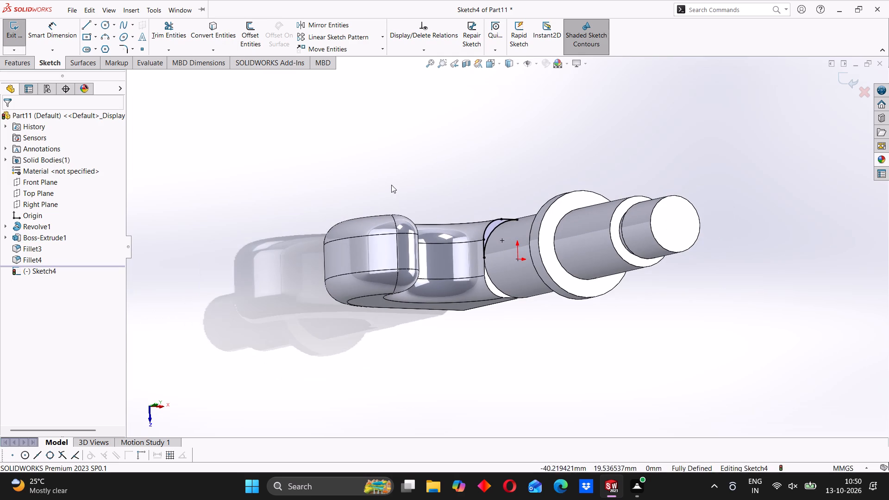
pyautogui.moveTo(470, 273); pyautogui.dragTo(459, 162, button='middle')
pyautogui.moveTo(502, 250); pyautogui.dragTo(528, 263, button='middle')
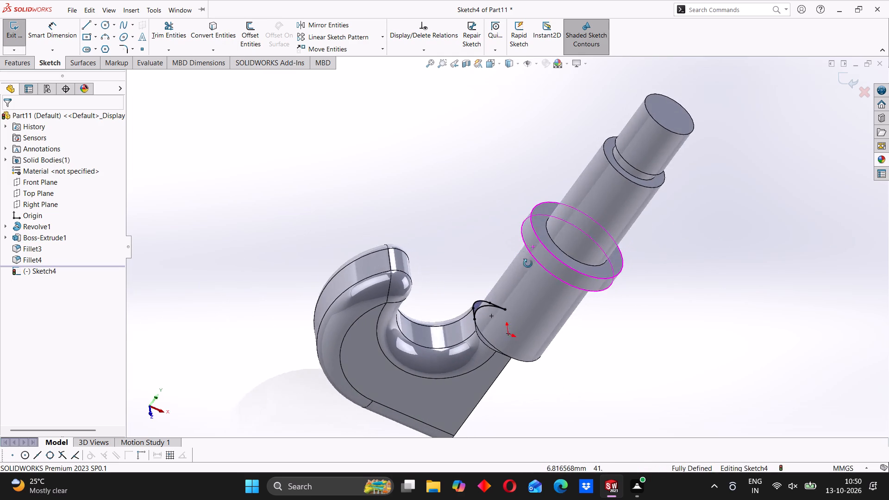
pyautogui.moveTo(528, 263); pyautogui.dragTo(530, 265, button='middle')
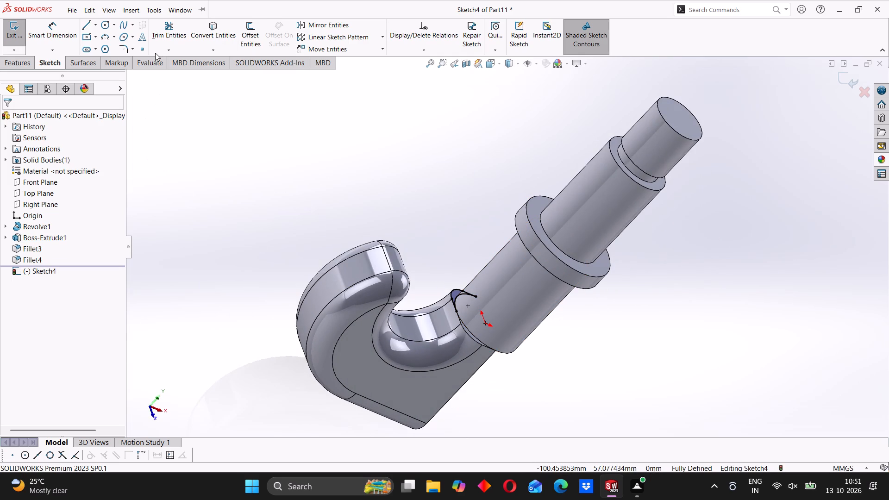
pyautogui.moveTo(535, 335); pyautogui.dragTo(519, 357, button='middle')
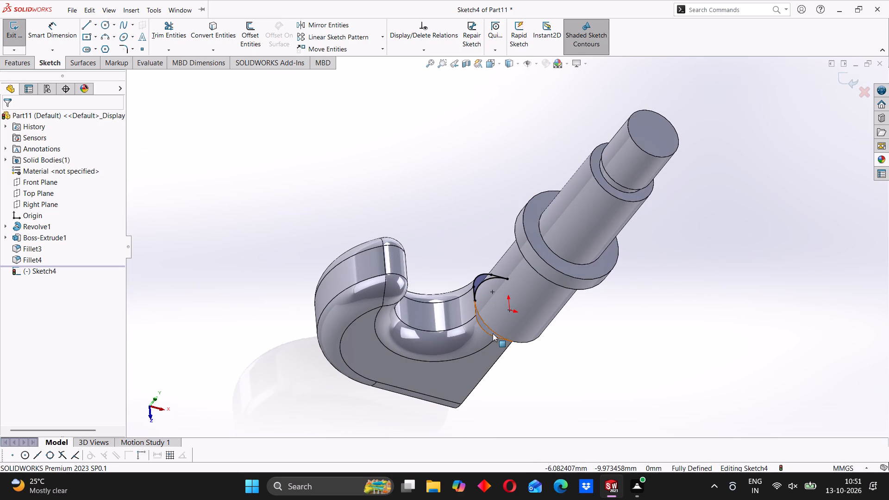
pyautogui.click(493, 332)
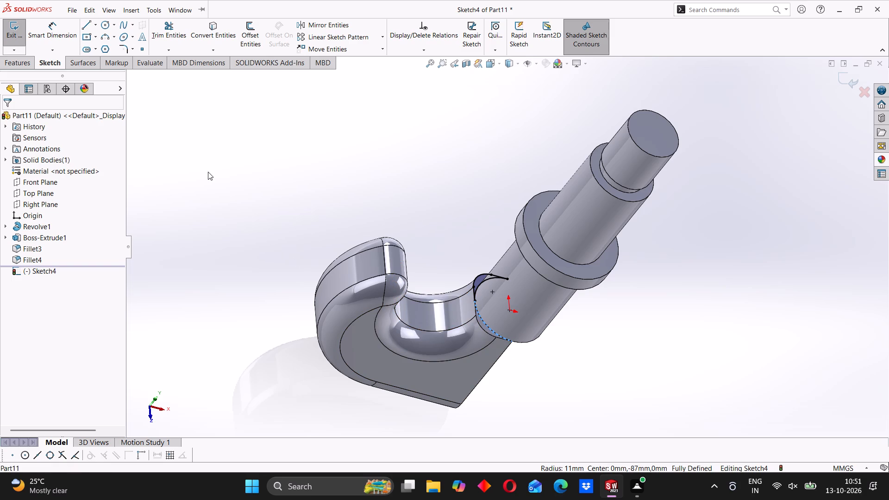
pyautogui.click(198, 188)
pyautogui.scroll(-7, 463, 316)
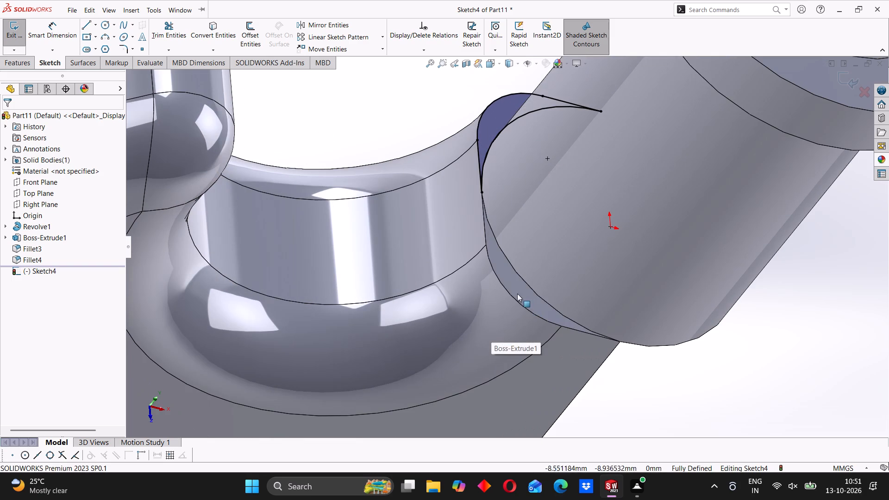
pyautogui.click(517, 293)
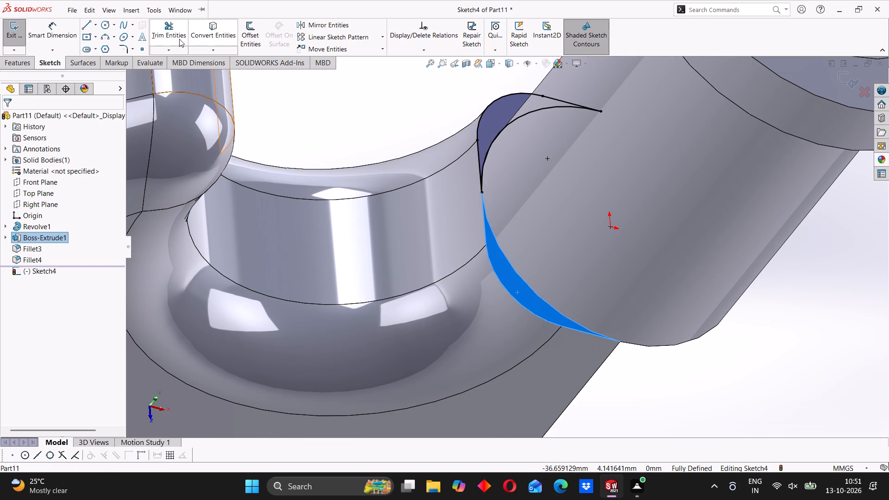
pyautogui.click(222, 33)
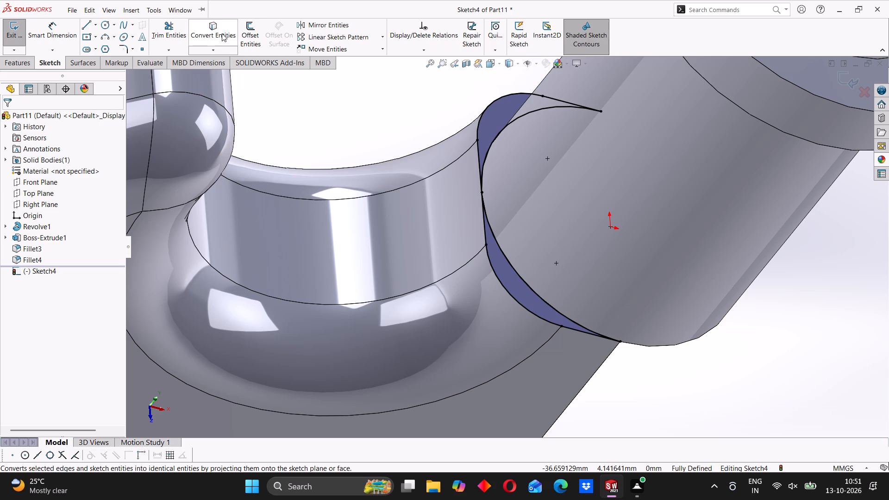
# Start a boss extrusion of both converted ledge contours with a Blind end condition and 22 mm depth.
pyautogui.scroll(5, 366, 128)
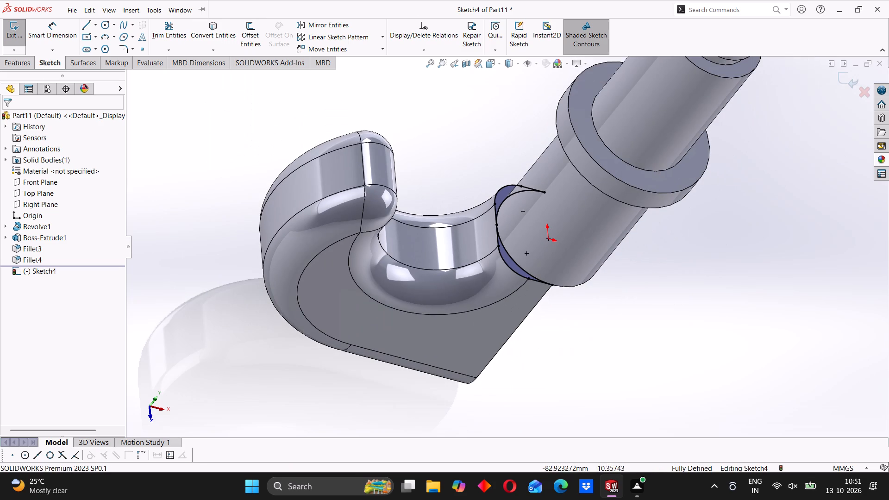
pyautogui.click(19, 65)
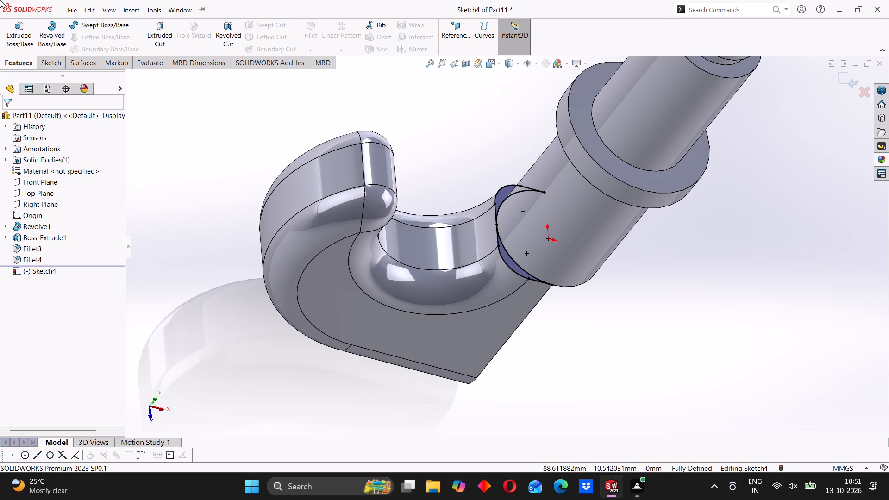
pyautogui.click(17, 37)
pyautogui.scroll(1, 437, 170)
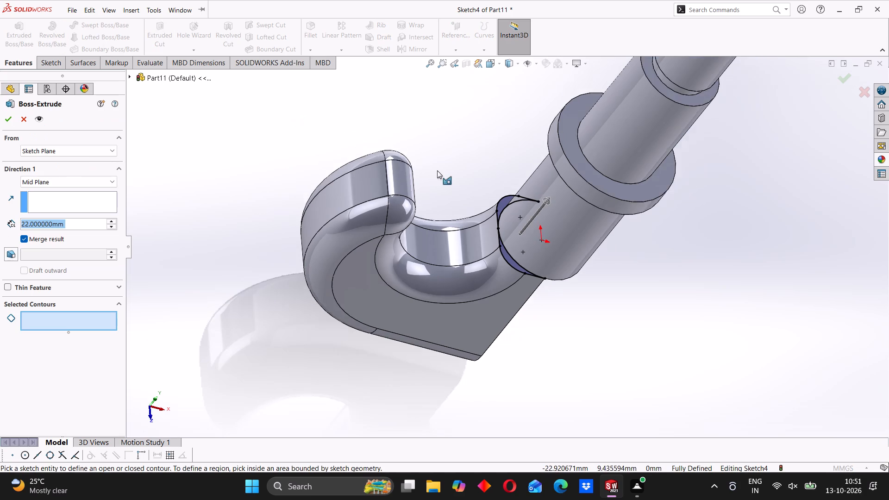
pyautogui.moveTo(437, 170); pyautogui.dragTo(470, 193, button='middle')
pyautogui.click(448, 185)
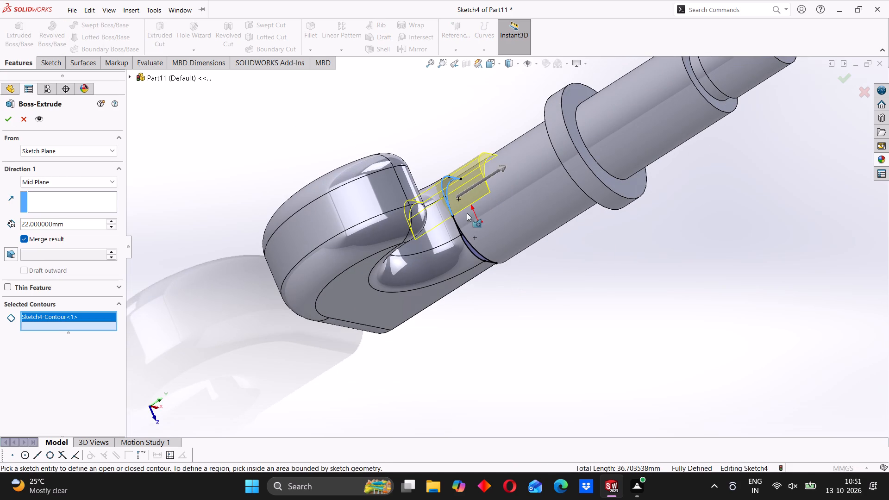
pyautogui.click(473, 249)
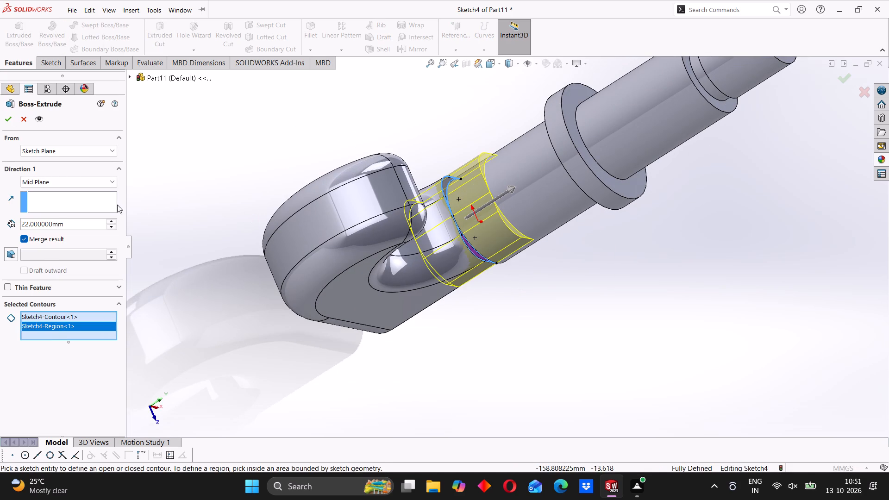
pyautogui.click(66, 183)
pyautogui.click(44, 194)
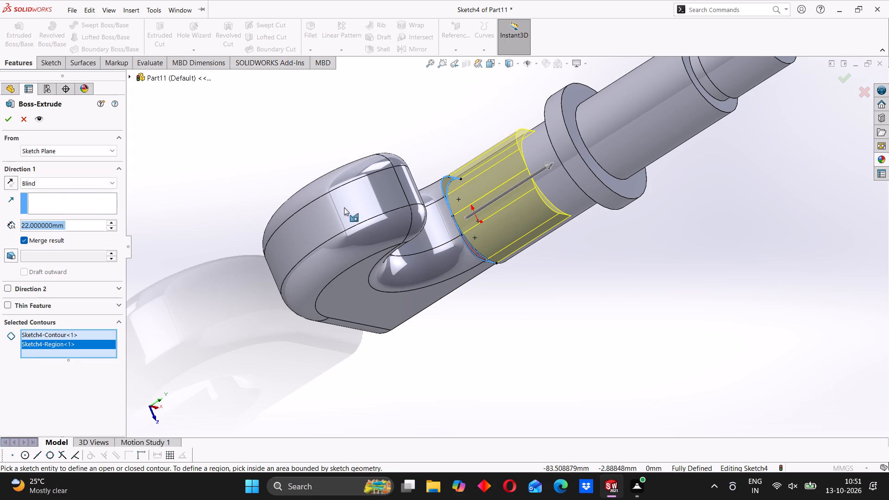
# Examine the extrusion preview around the shank's lower section and the hook joint from several sides.
pyautogui.moveTo(402, 235); pyautogui.dragTo(363, 139, button='middle')
pyautogui.scroll(3, 551, 257)
pyautogui.moveTo(561, 288); pyautogui.dragTo(535, 253, button='middle')
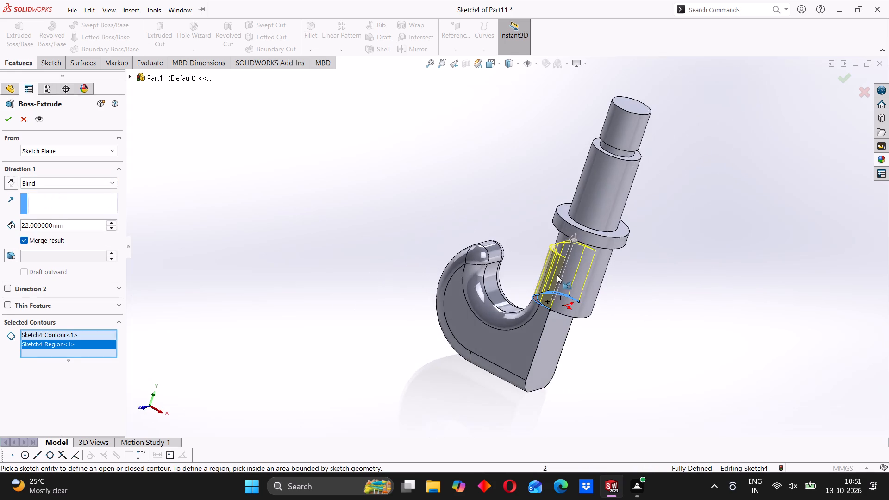
pyautogui.scroll(-4, 558, 275)
pyautogui.moveTo(485, 287); pyautogui.dragTo(509, 297, button='middle')
pyautogui.scroll(3, 509, 297)
pyautogui.scroll(-4, 500, 274)
pyautogui.moveTo(501, 266); pyautogui.dragTo(502, 253, button='middle')
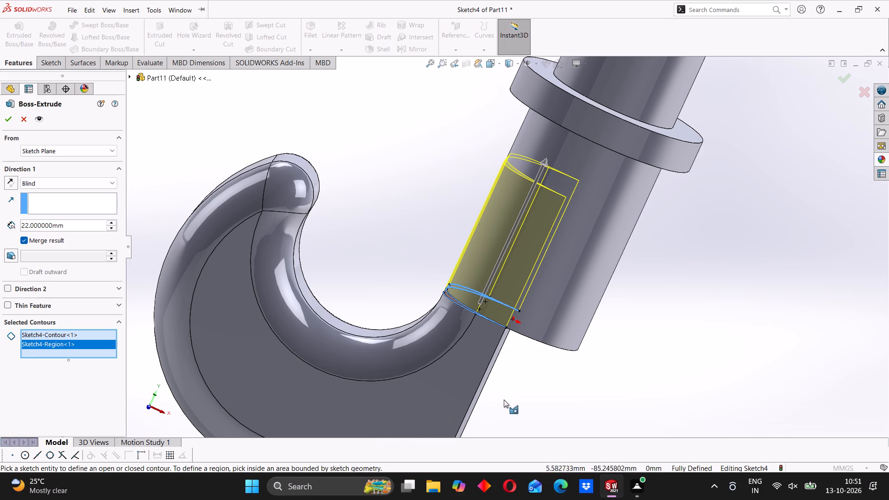
pyautogui.moveTo(598, 266); pyautogui.dragTo(581, 256, button='middle')
pyautogui.scroll(2, 574, 282)
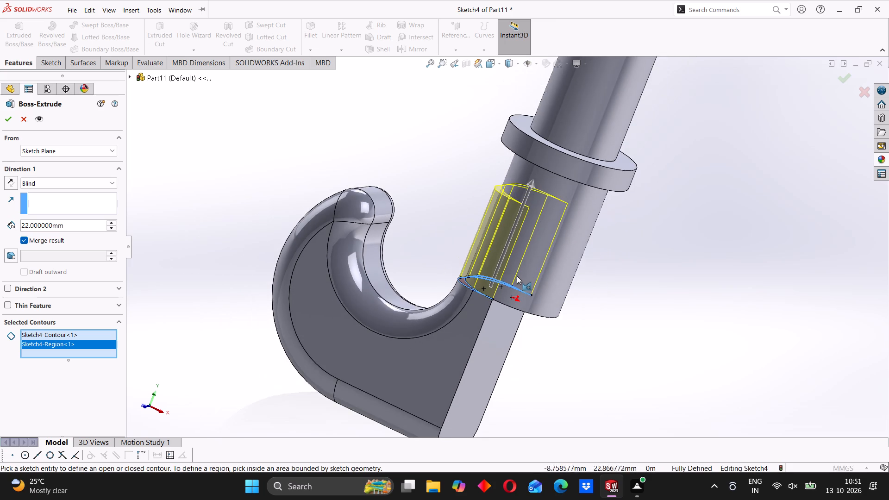
pyautogui.scroll(-2, 515, 275)
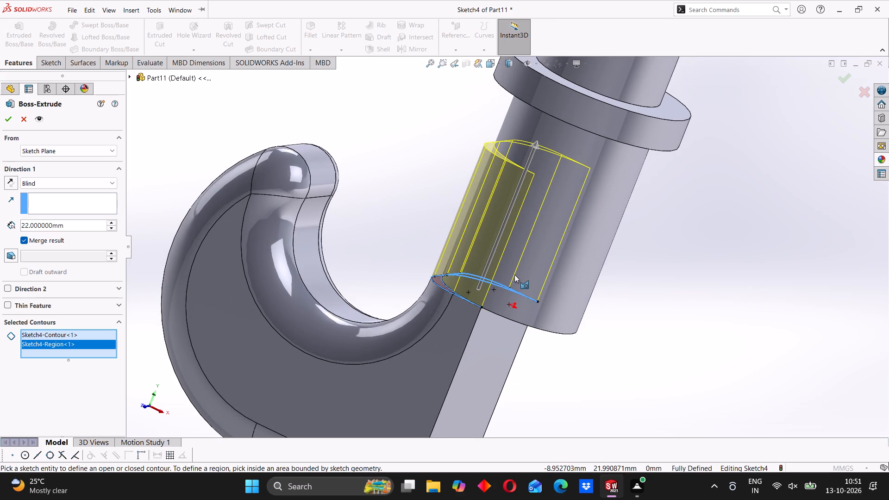
pyautogui.moveTo(560, 292); pyautogui.dragTo(544, 285, button='middle')
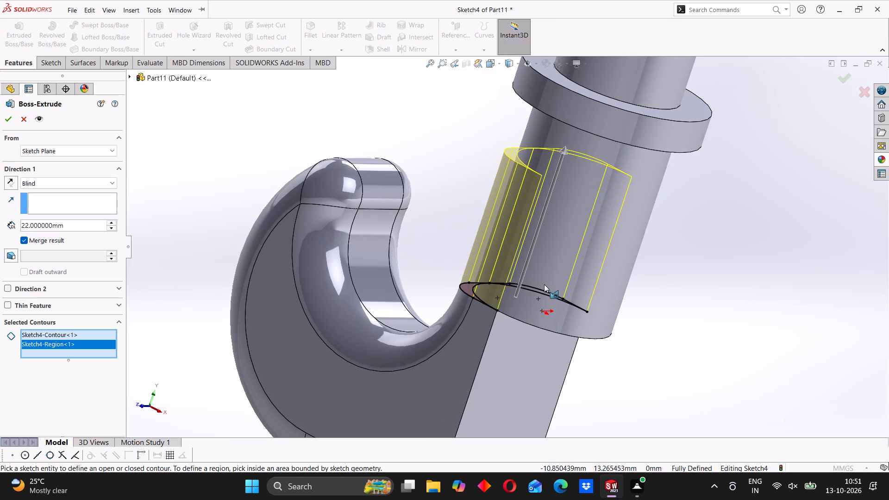
pyautogui.scroll(-3, 544, 281)
pyautogui.moveTo(557, 306); pyautogui.dragTo(554, 289, button='middle')
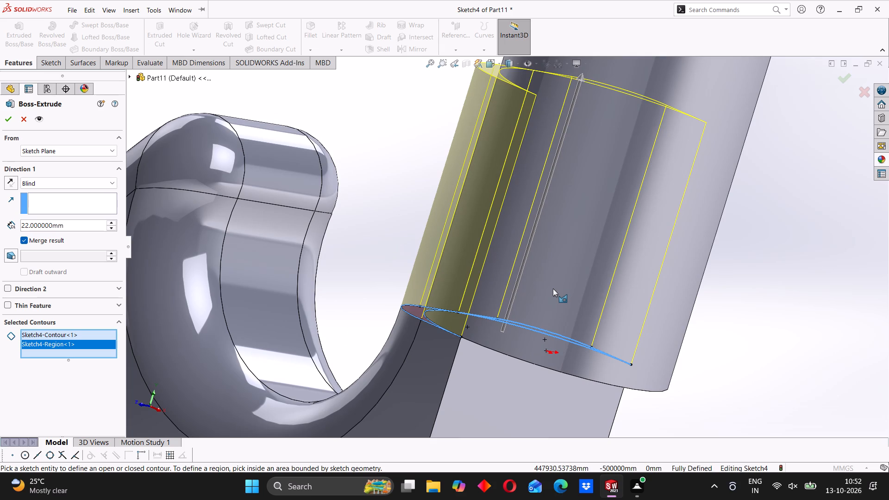
pyautogui.scroll(-1, 557, 283)
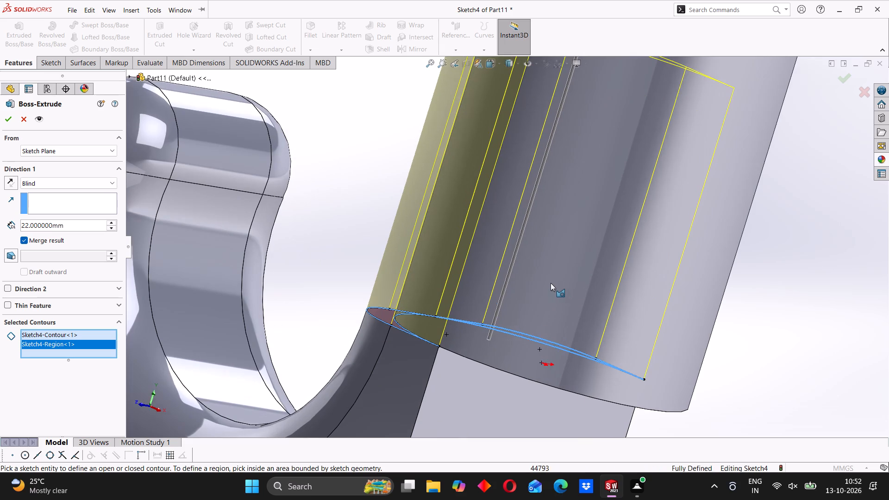
pyautogui.scroll(3, 551, 283)
pyautogui.moveTo(514, 250); pyautogui.dragTo(532, 242, button='middle')
pyautogui.scroll(3, 477, 217)
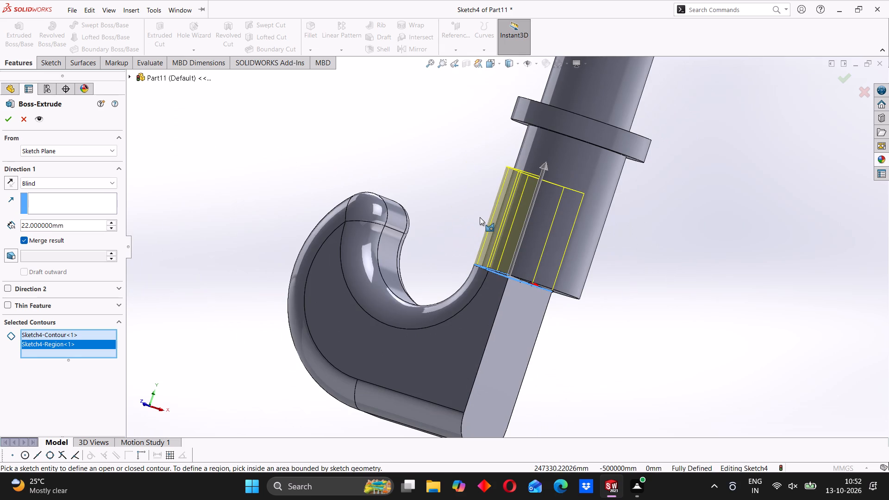
pyautogui.scroll(-1, 602, 259)
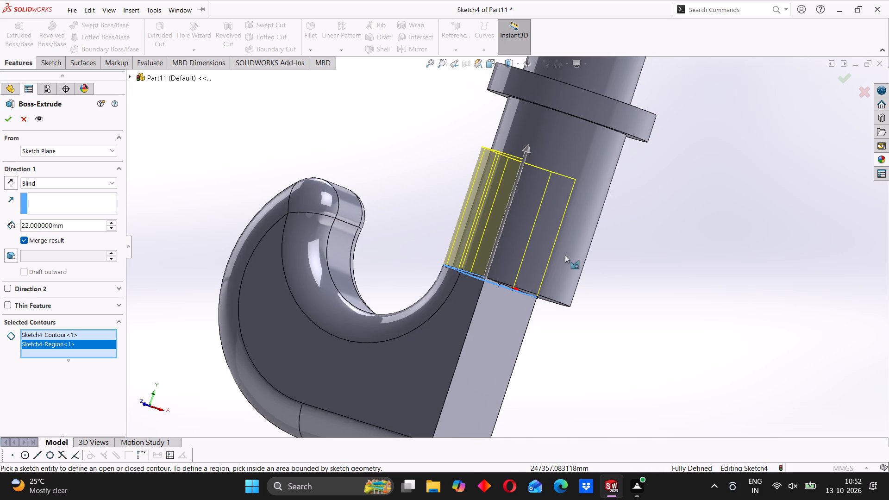
pyautogui.scroll(1, 451, 227)
pyautogui.moveTo(434, 227); pyautogui.dragTo(485, 292, button='middle')
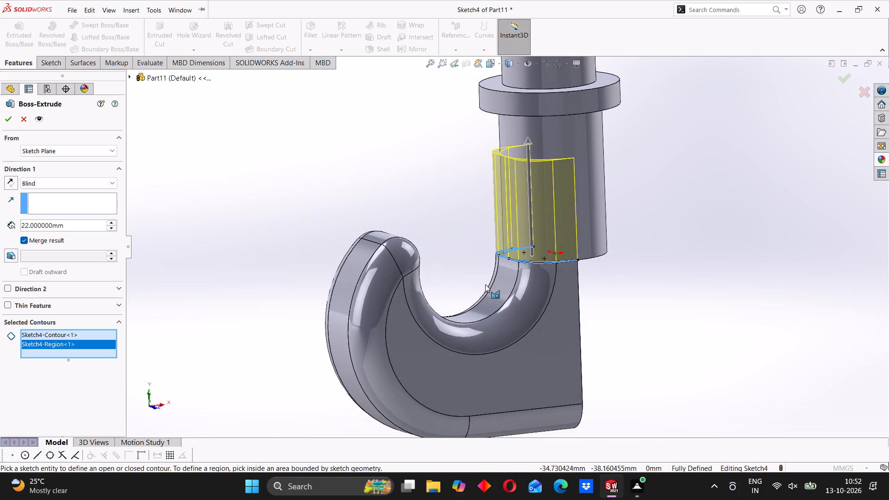
pyautogui.moveTo(595, 178); pyautogui.dragTo(592, 113, button='middle')
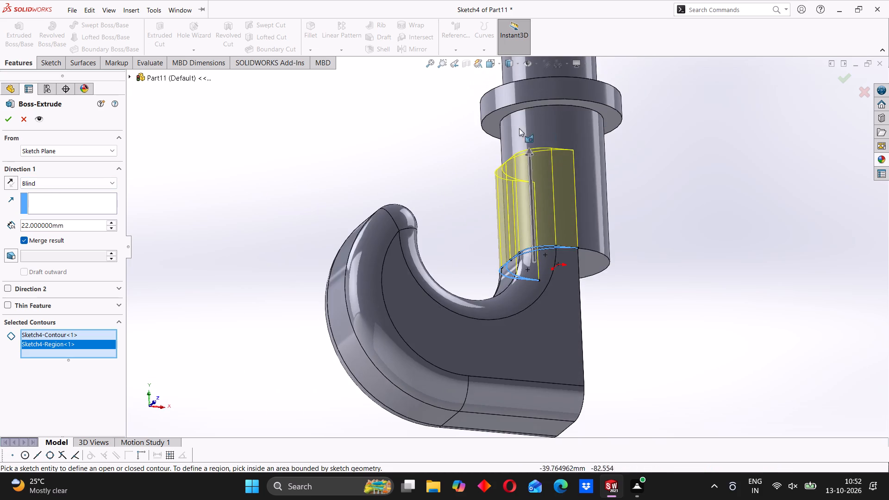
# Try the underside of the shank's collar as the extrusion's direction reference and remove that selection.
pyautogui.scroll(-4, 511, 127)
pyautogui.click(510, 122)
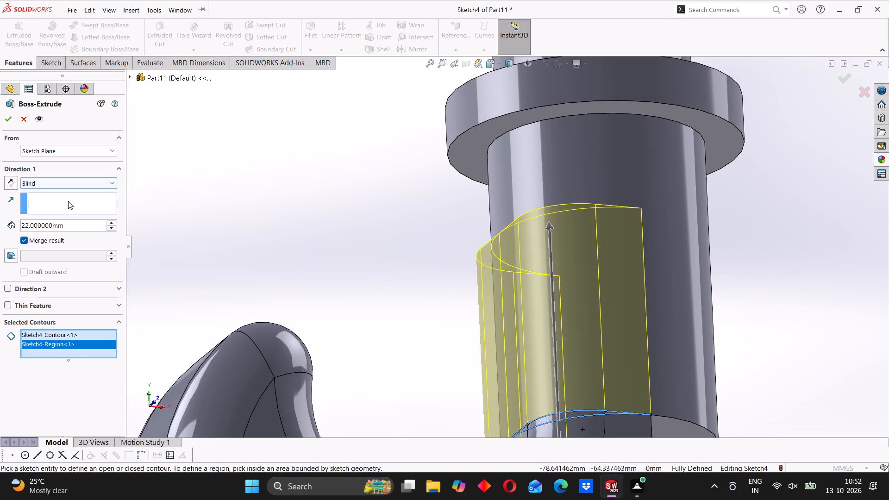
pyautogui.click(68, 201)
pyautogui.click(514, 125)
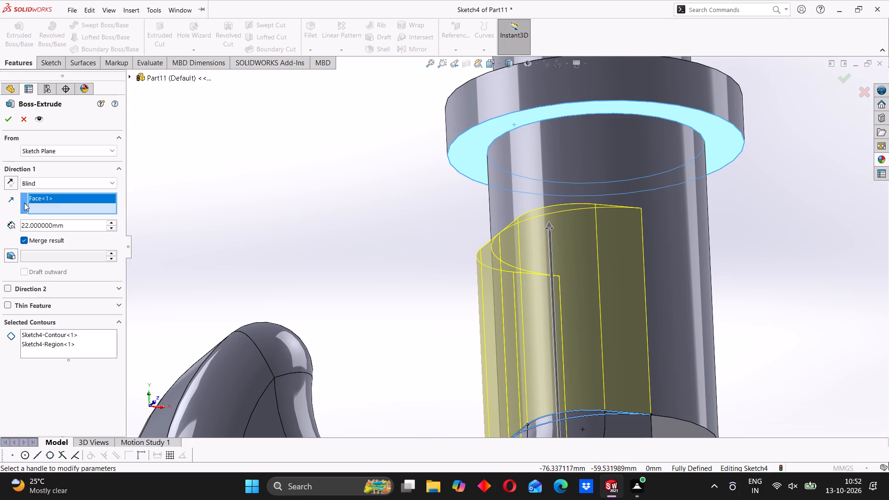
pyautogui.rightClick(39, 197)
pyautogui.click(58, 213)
# Change the extrusion's Direction 1 end condition to Up To Surface.
pyautogui.click(49, 182)
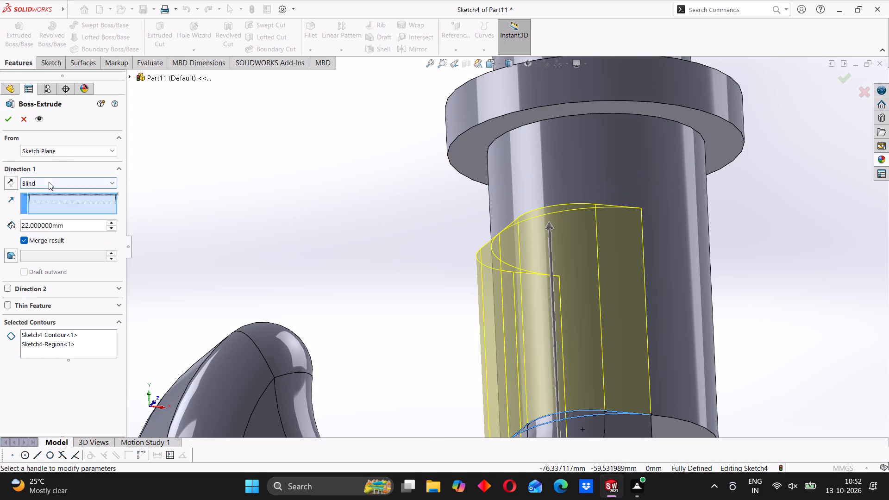
pyautogui.click(59, 217)
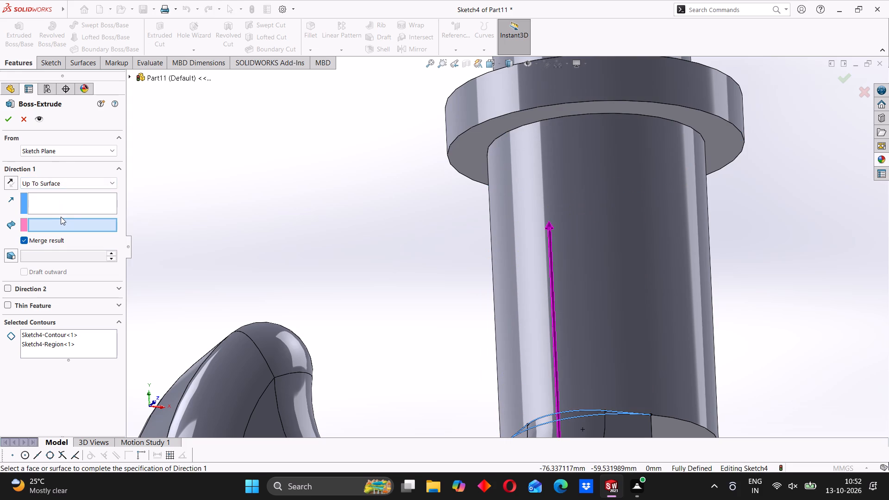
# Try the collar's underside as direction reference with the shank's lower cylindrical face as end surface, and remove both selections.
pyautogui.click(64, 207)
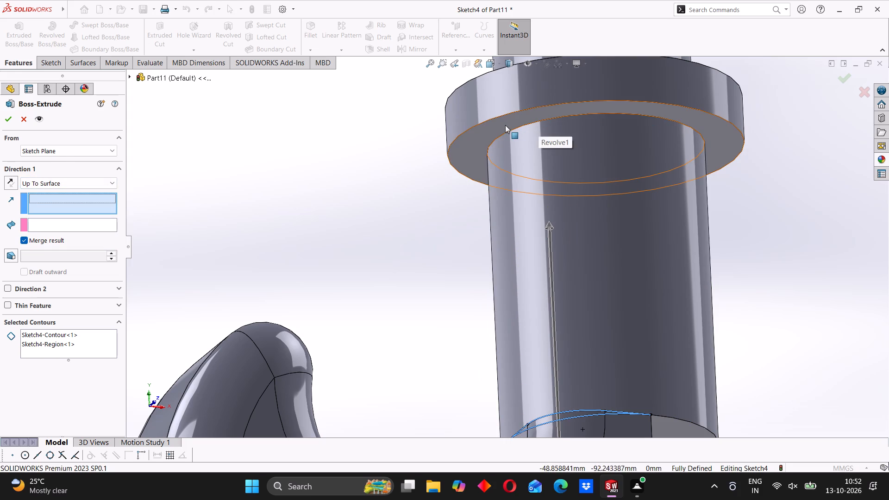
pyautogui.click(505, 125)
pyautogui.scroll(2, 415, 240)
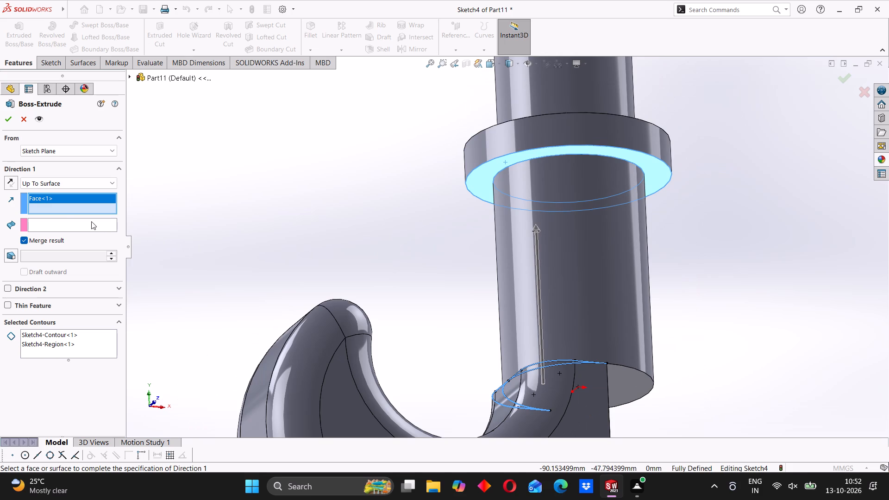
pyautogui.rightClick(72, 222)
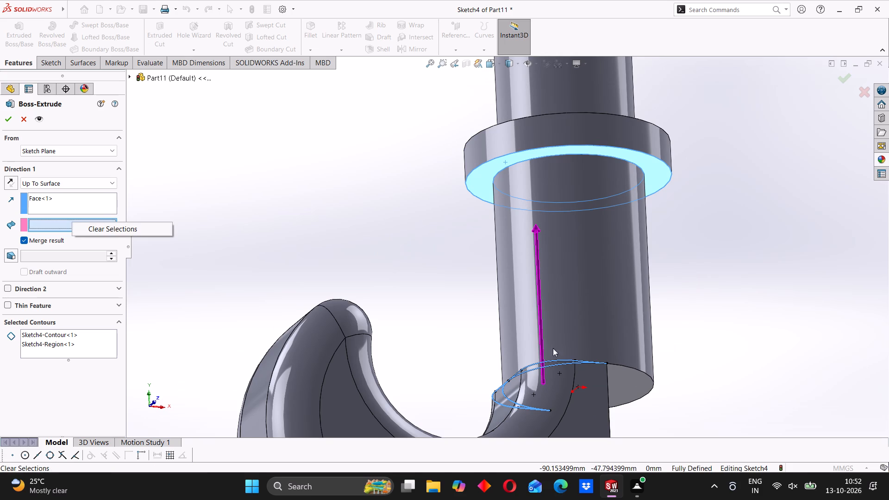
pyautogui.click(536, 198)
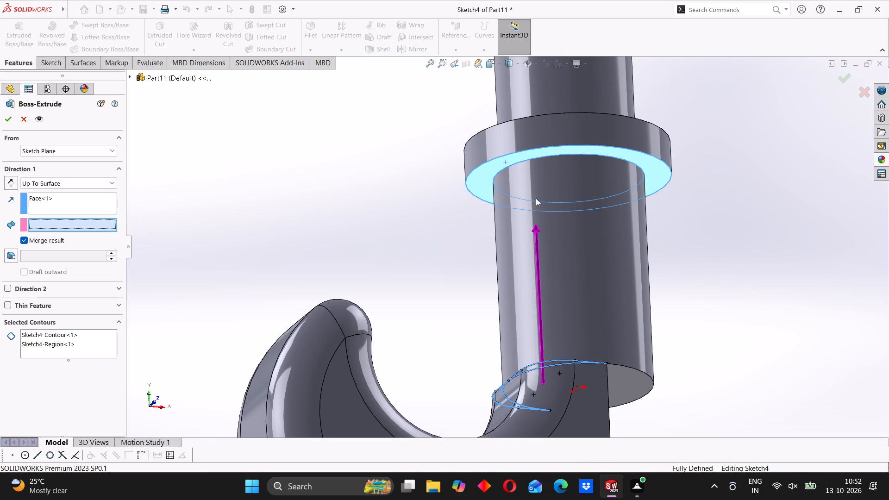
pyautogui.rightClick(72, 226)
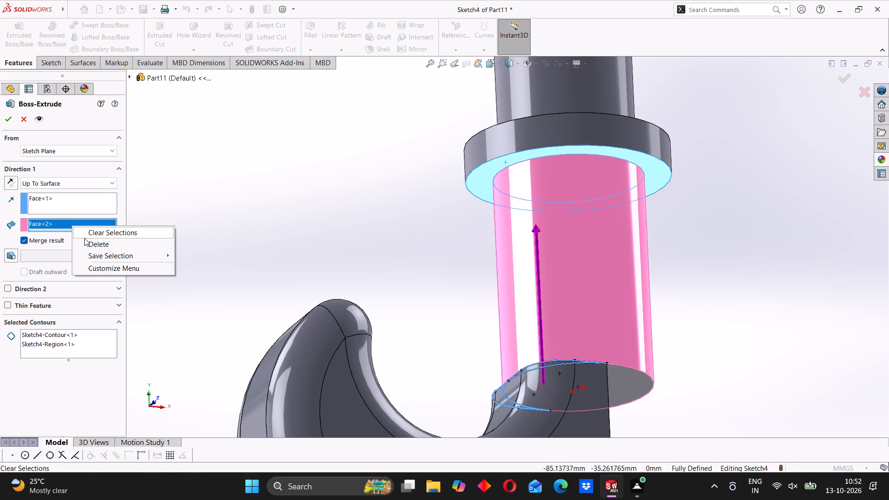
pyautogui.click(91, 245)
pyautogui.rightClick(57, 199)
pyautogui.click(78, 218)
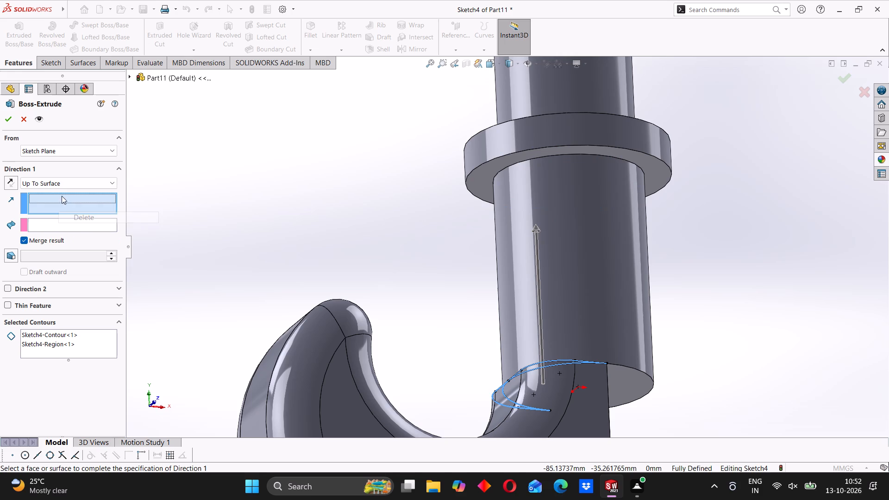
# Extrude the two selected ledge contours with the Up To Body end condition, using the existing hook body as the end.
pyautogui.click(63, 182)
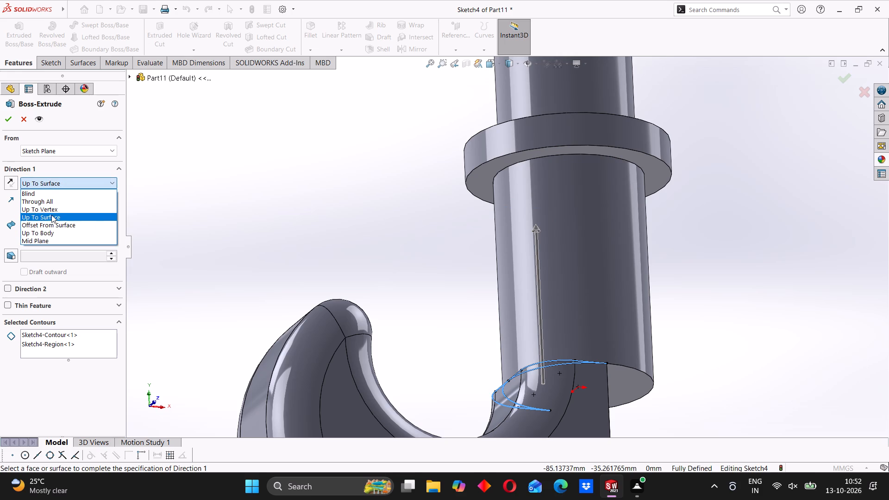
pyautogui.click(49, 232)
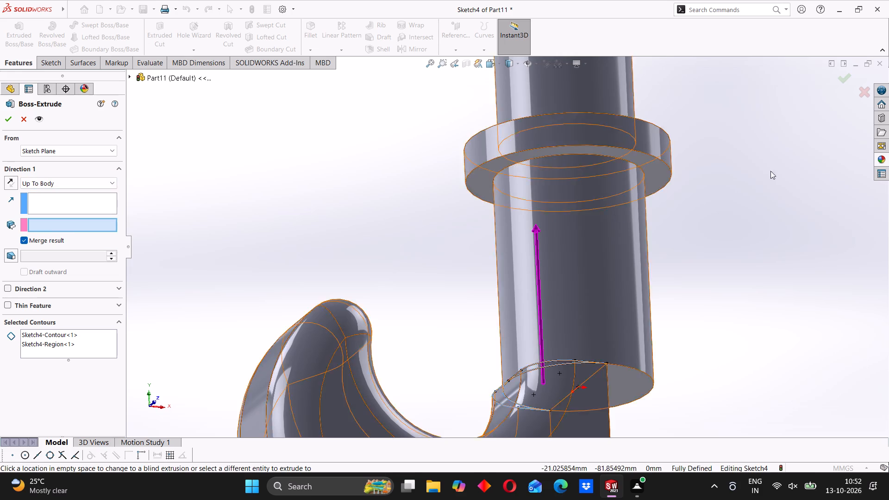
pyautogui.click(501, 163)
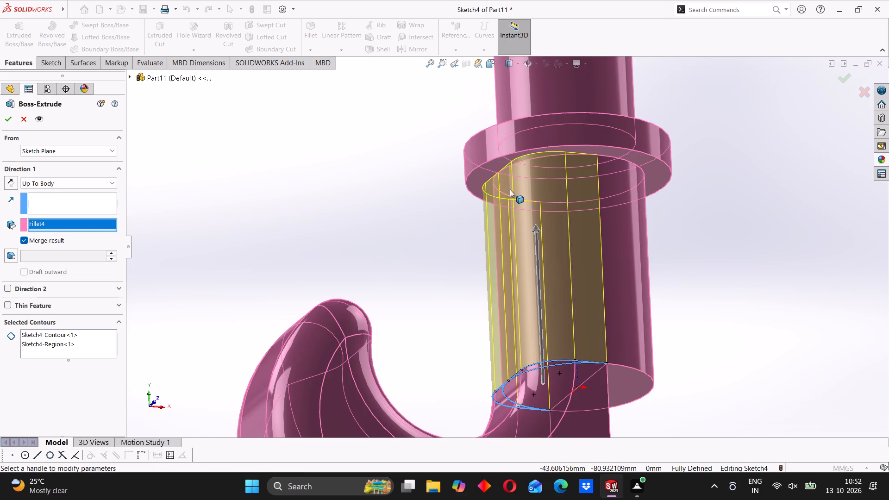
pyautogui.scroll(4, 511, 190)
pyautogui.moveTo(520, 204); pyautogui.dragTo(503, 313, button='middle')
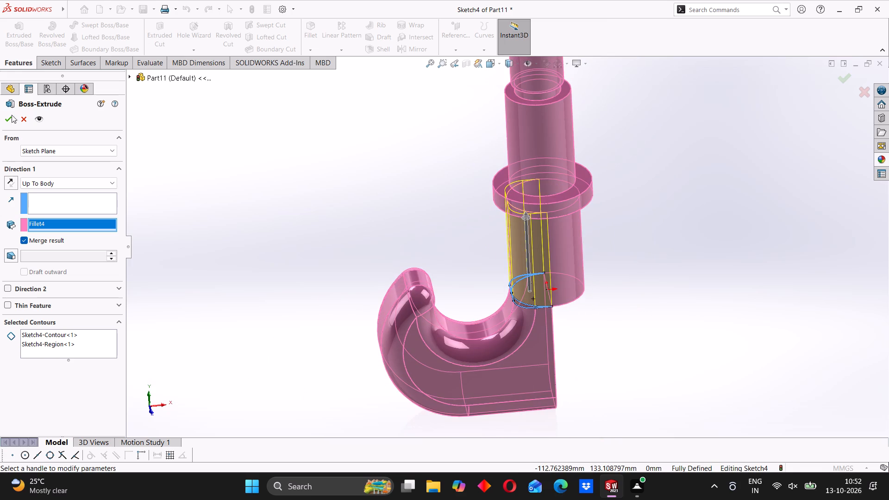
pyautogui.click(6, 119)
# Examine the extruded section between the hook's joint and the underside of the shank's collar from several sides.
pyautogui.moveTo(516, 262); pyautogui.dragTo(533, 231, button='middle')
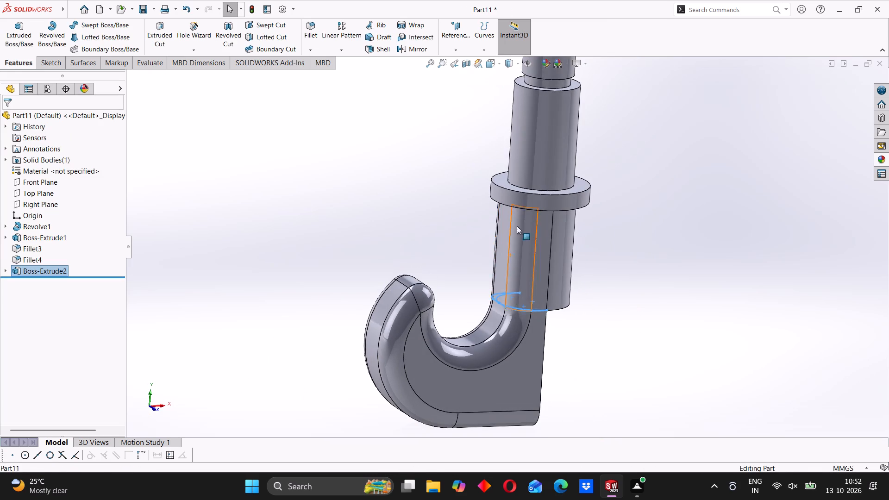
pyautogui.click(449, 229)
pyautogui.moveTo(561, 276); pyautogui.dragTo(550, 259, button='middle')
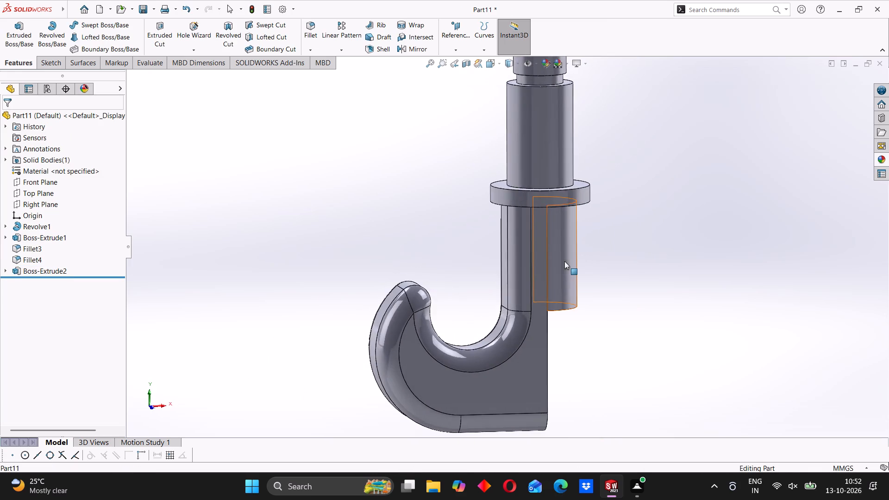
pyautogui.scroll(4, 564, 261)
pyautogui.moveTo(567, 261); pyautogui.dragTo(574, 192, button='middle')
pyautogui.scroll(-3, 503, 256)
pyautogui.scroll(-4, 517, 217)
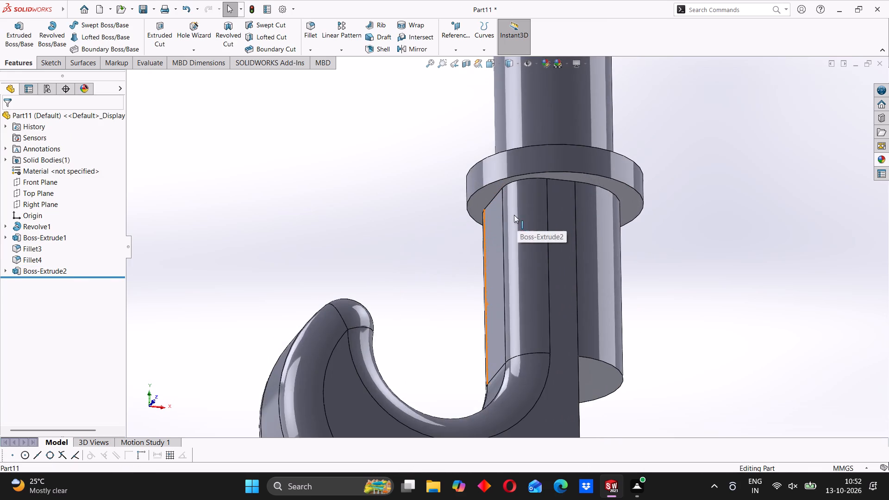
pyautogui.moveTo(511, 212); pyautogui.dragTo(488, 250, button='middle')
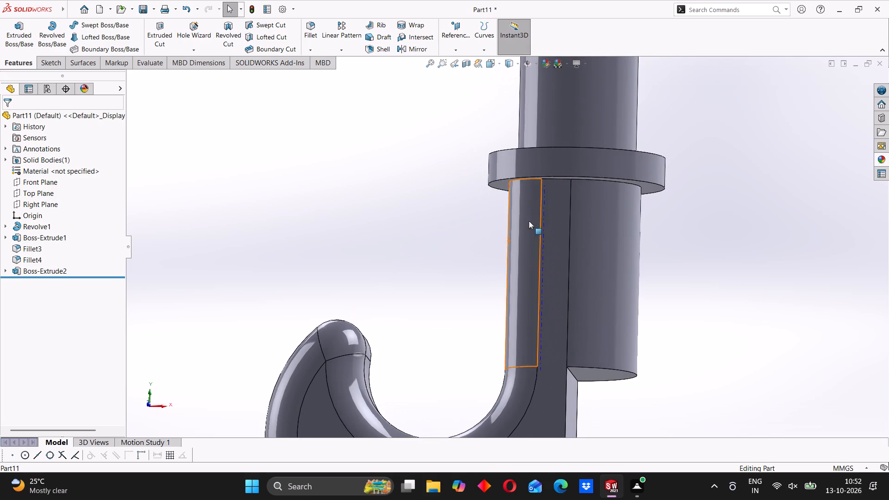
pyautogui.scroll(3, 529, 221)
pyautogui.moveTo(517, 231); pyautogui.dragTo(535, 262, button='middle')
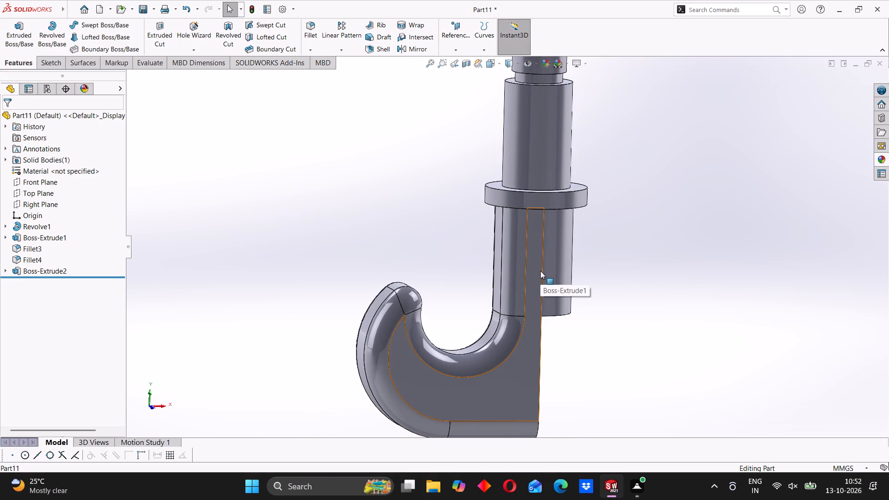
pyautogui.scroll(7, 504, 248)
pyautogui.moveTo(515, 269); pyautogui.dragTo(507, 269, button='middle')
pyautogui.moveTo(522, 270); pyautogui.dragTo(514, 268, button='middle')
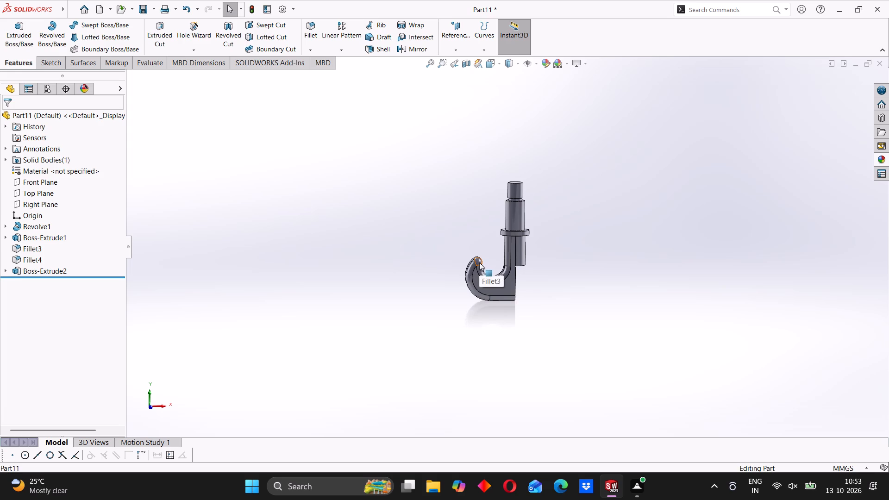
pyautogui.moveTo(471, 280); pyautogui.dragTo(541, 294, button='middle')
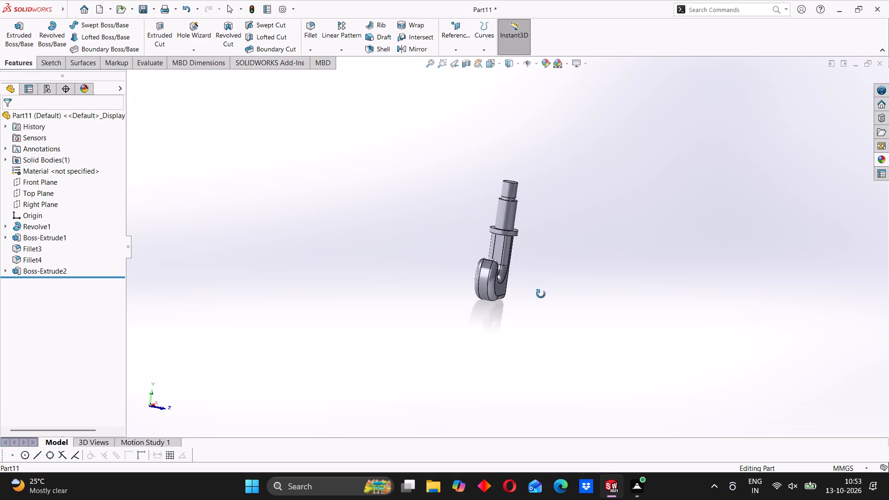
pyautogui.moveTo(541, 294); pyautogui.dragTo(553, 294, button='middle')
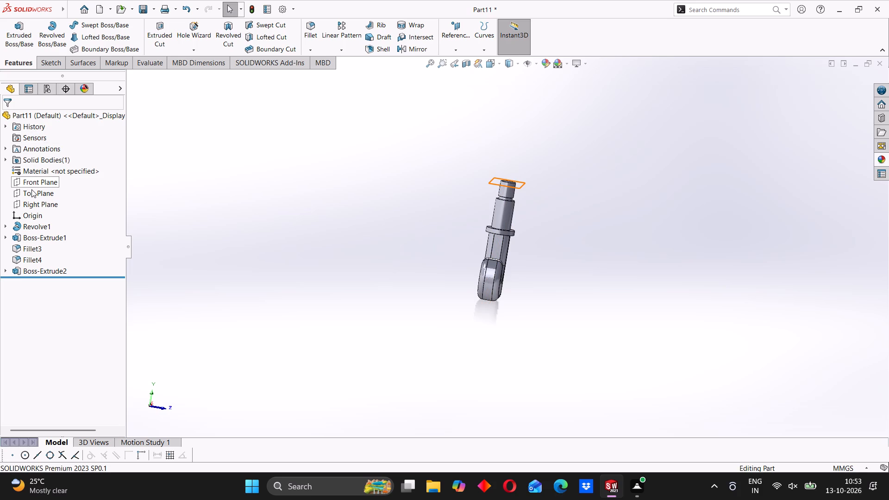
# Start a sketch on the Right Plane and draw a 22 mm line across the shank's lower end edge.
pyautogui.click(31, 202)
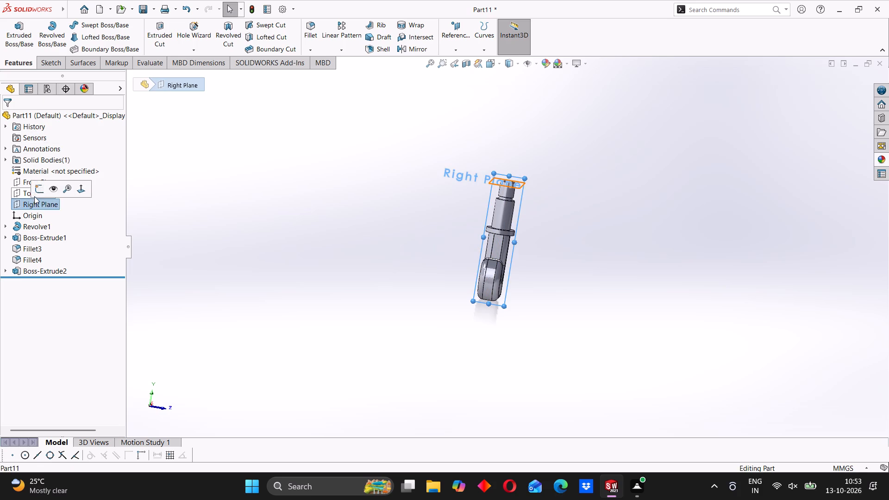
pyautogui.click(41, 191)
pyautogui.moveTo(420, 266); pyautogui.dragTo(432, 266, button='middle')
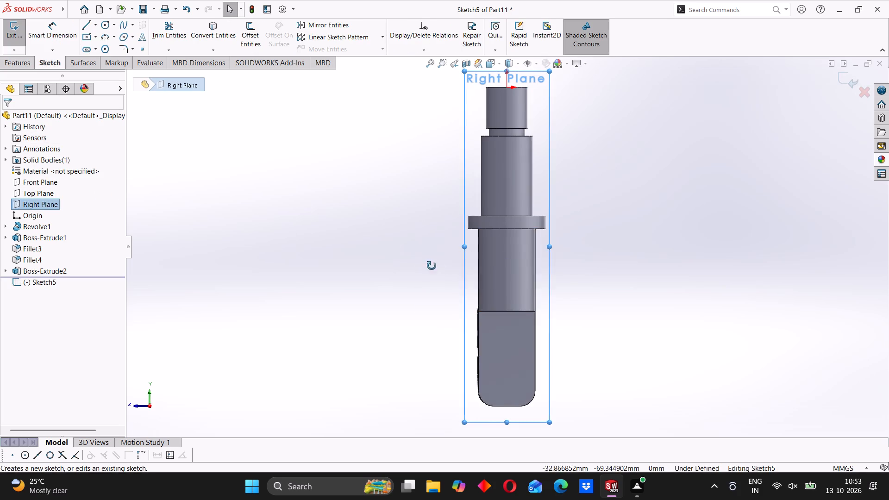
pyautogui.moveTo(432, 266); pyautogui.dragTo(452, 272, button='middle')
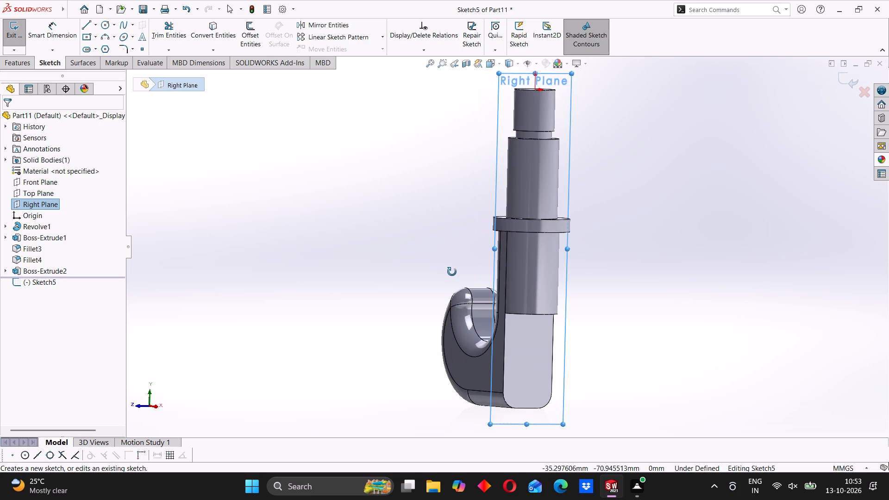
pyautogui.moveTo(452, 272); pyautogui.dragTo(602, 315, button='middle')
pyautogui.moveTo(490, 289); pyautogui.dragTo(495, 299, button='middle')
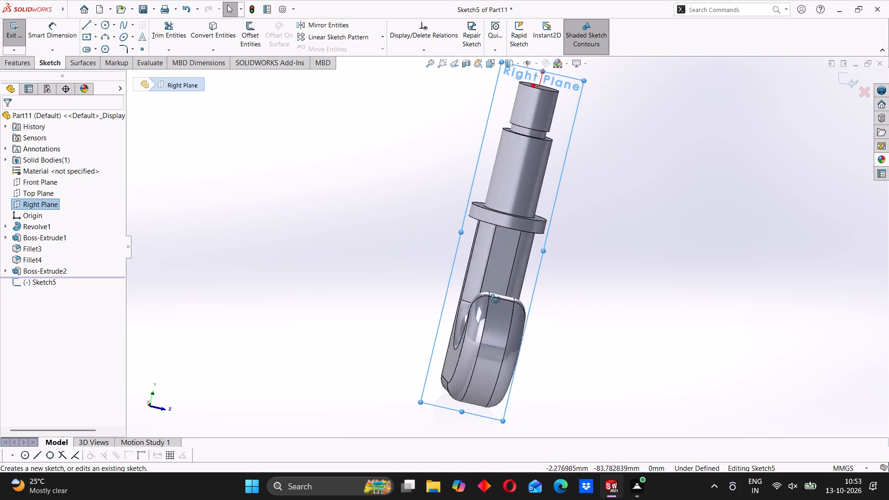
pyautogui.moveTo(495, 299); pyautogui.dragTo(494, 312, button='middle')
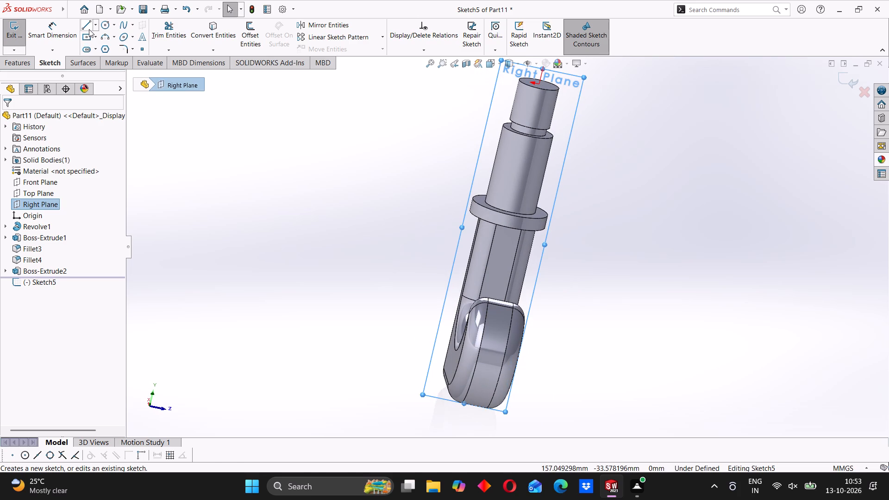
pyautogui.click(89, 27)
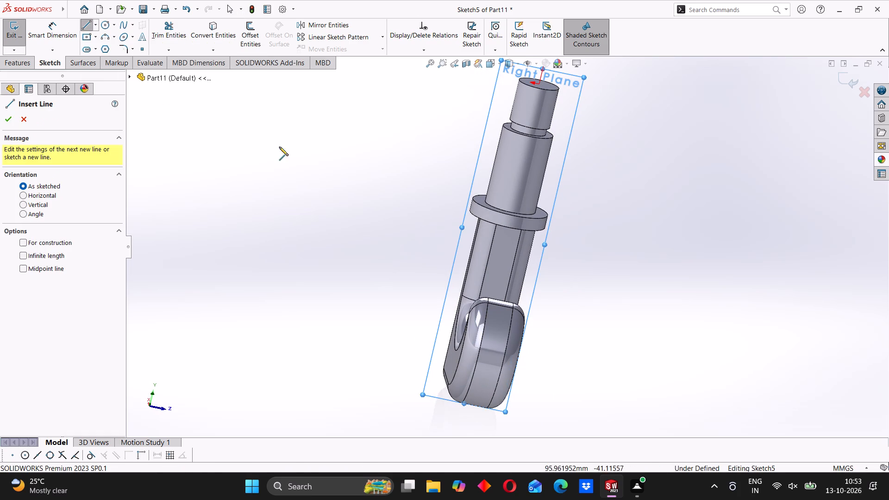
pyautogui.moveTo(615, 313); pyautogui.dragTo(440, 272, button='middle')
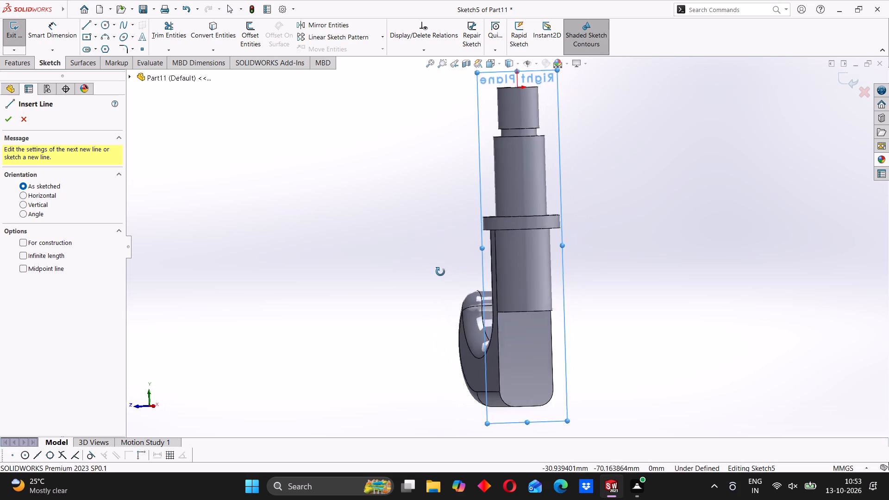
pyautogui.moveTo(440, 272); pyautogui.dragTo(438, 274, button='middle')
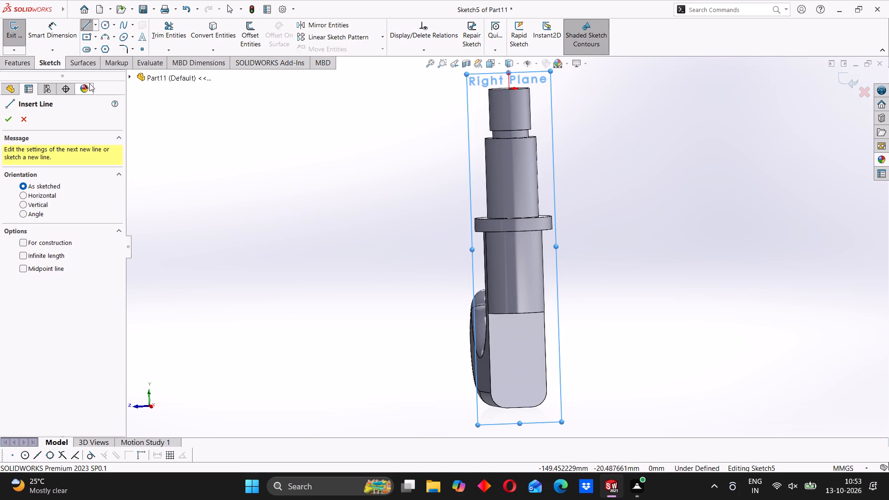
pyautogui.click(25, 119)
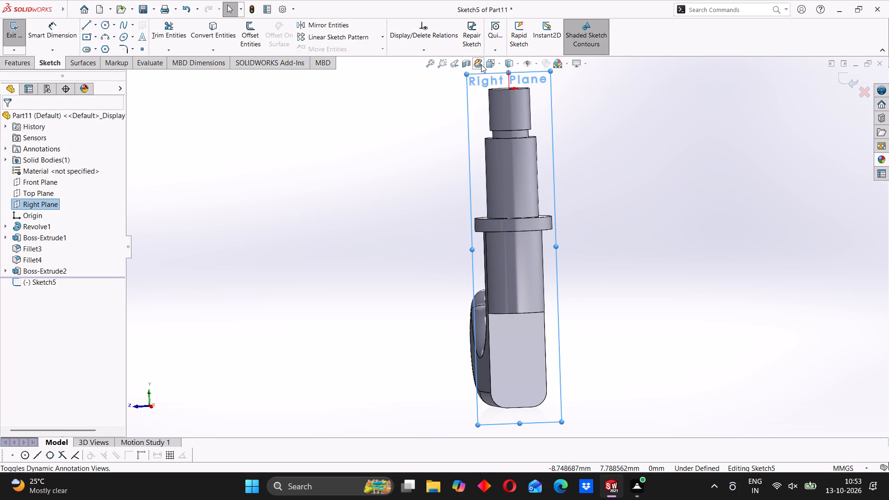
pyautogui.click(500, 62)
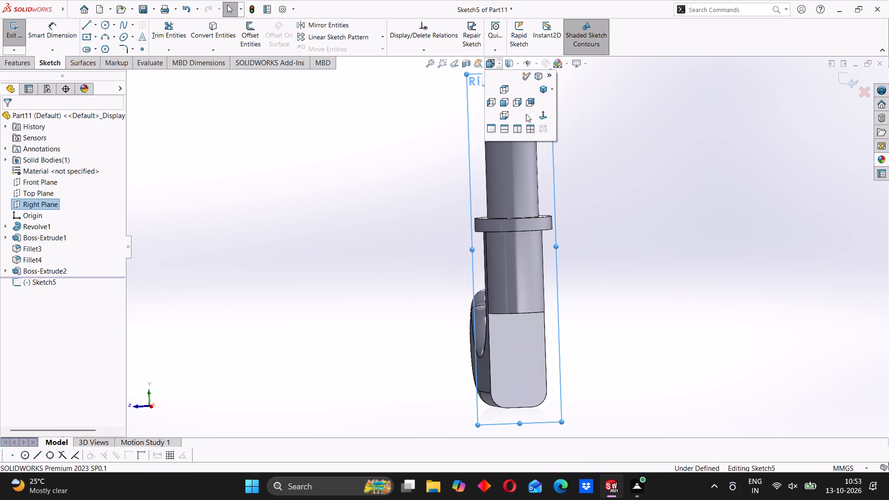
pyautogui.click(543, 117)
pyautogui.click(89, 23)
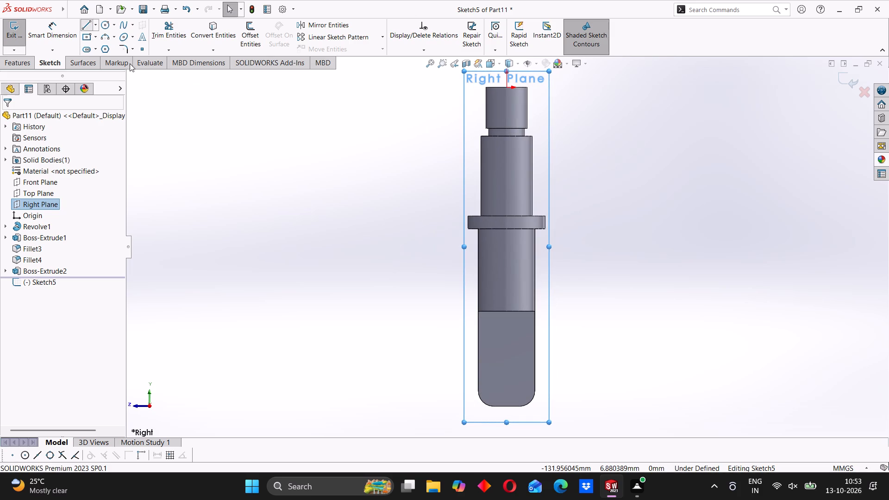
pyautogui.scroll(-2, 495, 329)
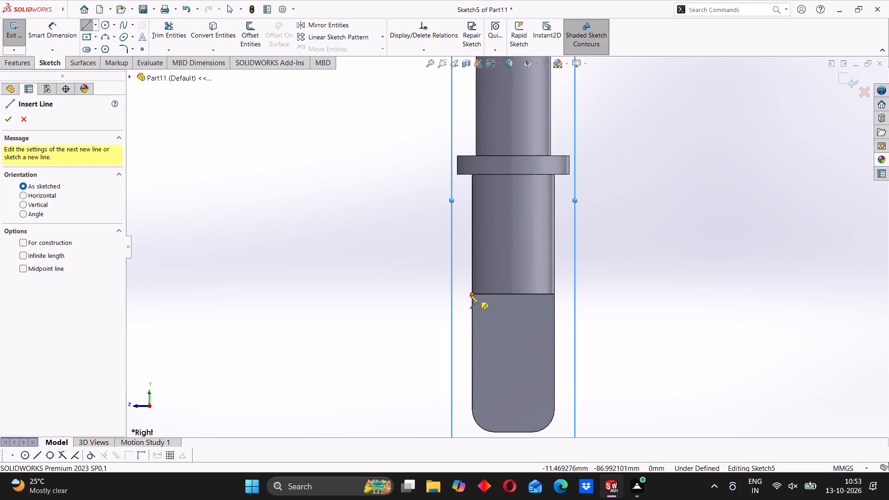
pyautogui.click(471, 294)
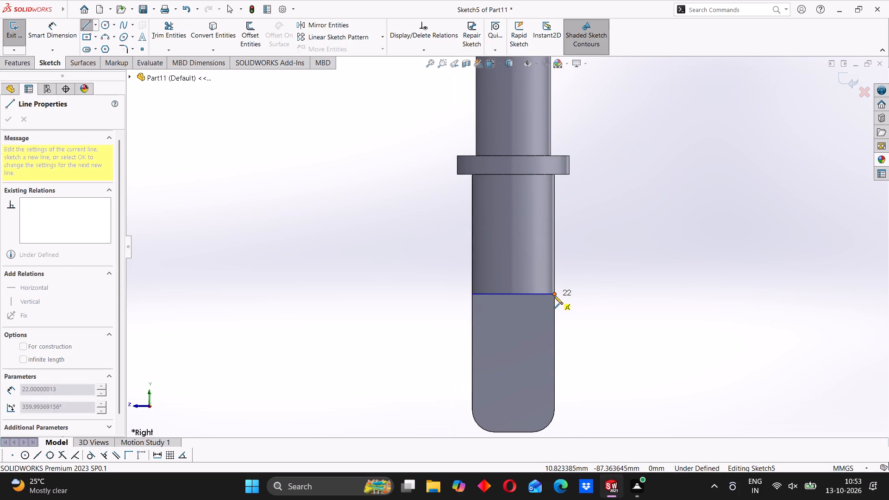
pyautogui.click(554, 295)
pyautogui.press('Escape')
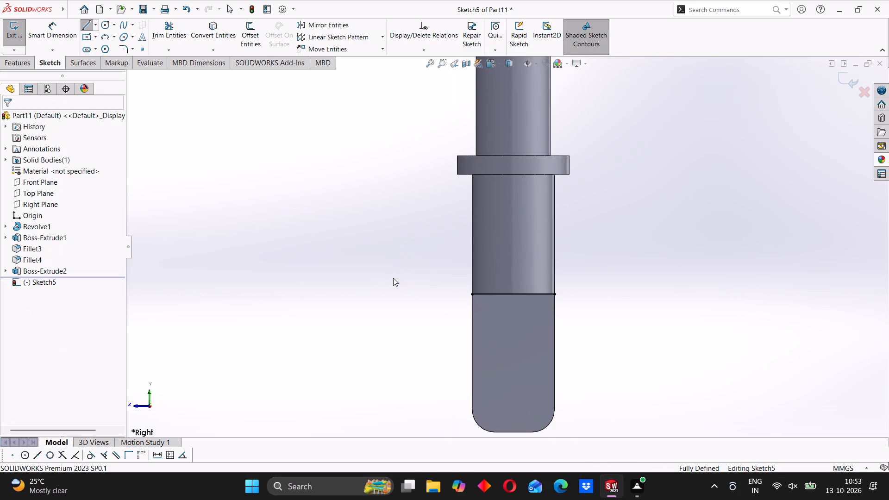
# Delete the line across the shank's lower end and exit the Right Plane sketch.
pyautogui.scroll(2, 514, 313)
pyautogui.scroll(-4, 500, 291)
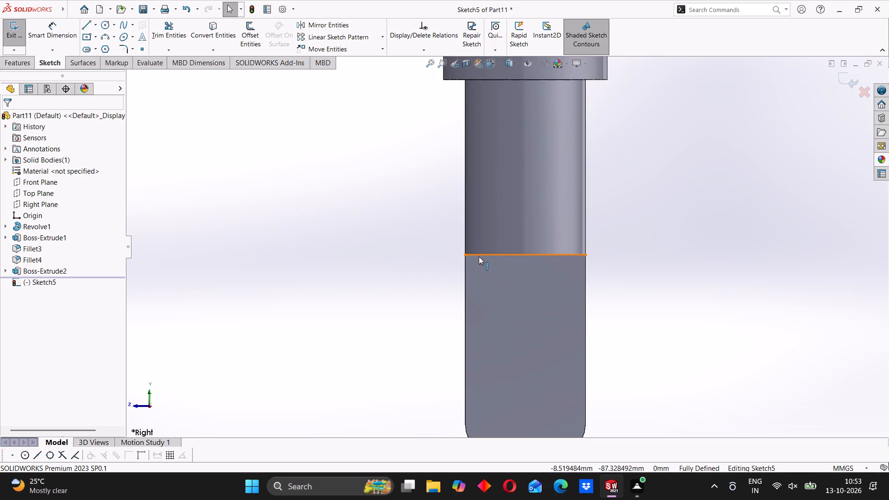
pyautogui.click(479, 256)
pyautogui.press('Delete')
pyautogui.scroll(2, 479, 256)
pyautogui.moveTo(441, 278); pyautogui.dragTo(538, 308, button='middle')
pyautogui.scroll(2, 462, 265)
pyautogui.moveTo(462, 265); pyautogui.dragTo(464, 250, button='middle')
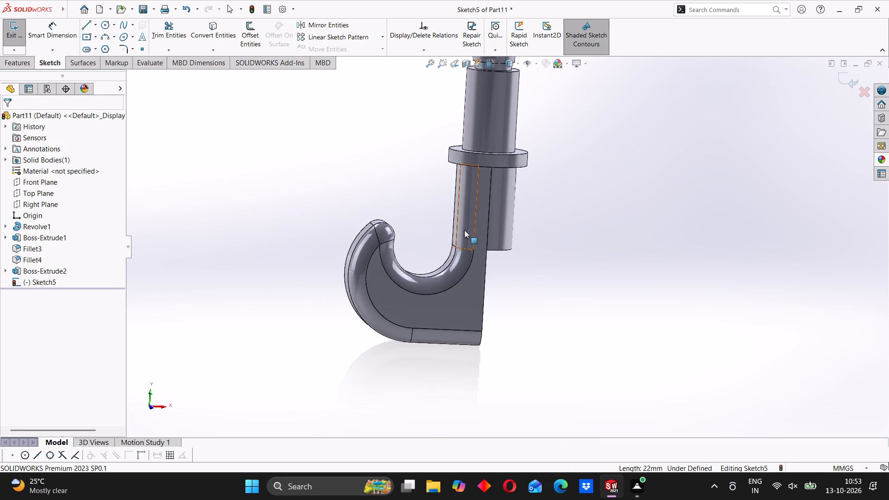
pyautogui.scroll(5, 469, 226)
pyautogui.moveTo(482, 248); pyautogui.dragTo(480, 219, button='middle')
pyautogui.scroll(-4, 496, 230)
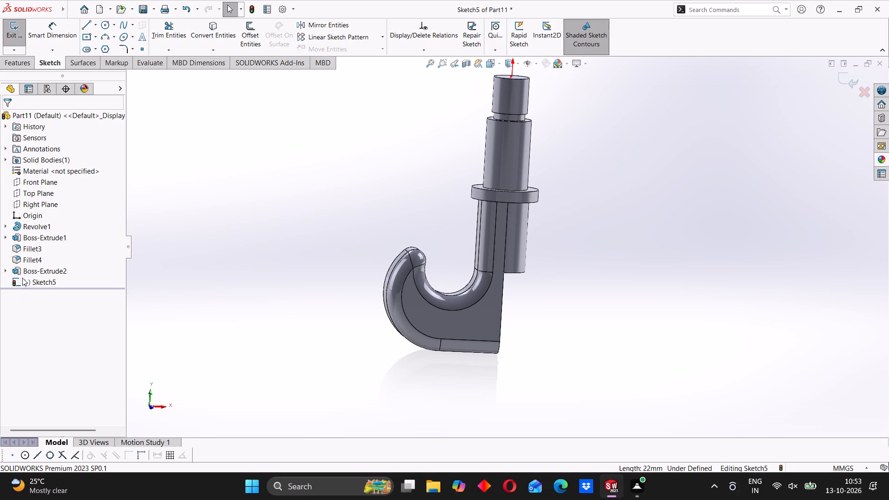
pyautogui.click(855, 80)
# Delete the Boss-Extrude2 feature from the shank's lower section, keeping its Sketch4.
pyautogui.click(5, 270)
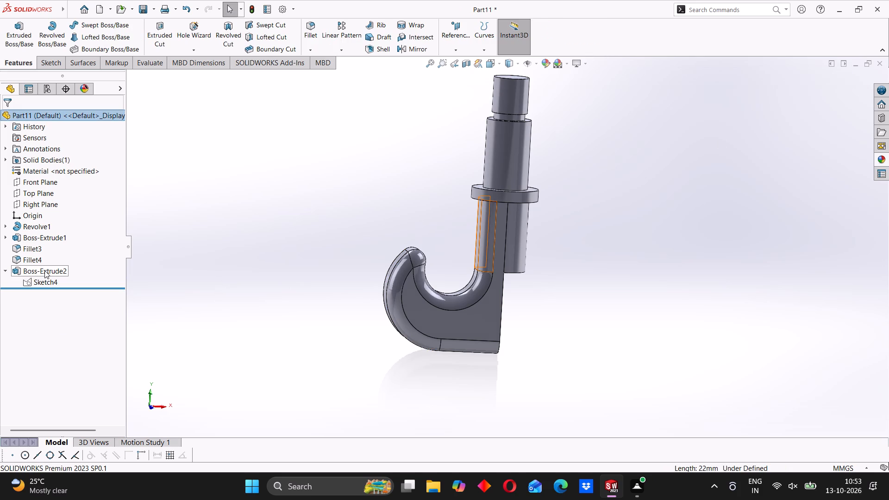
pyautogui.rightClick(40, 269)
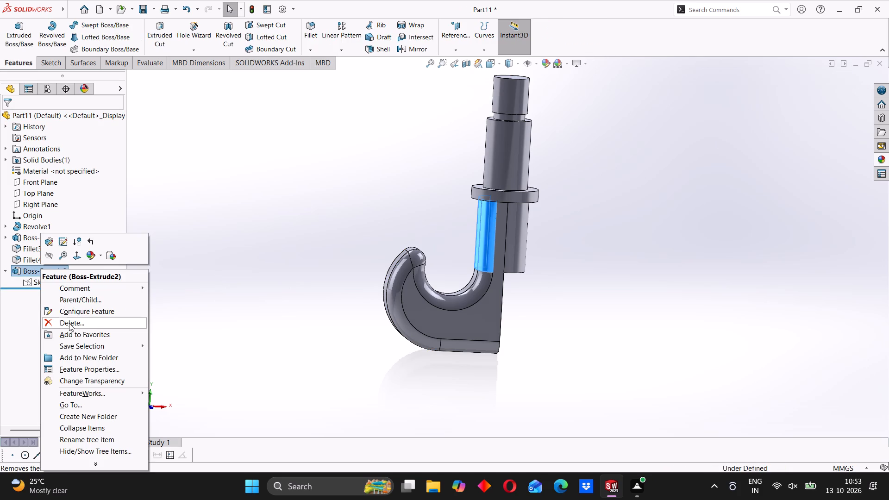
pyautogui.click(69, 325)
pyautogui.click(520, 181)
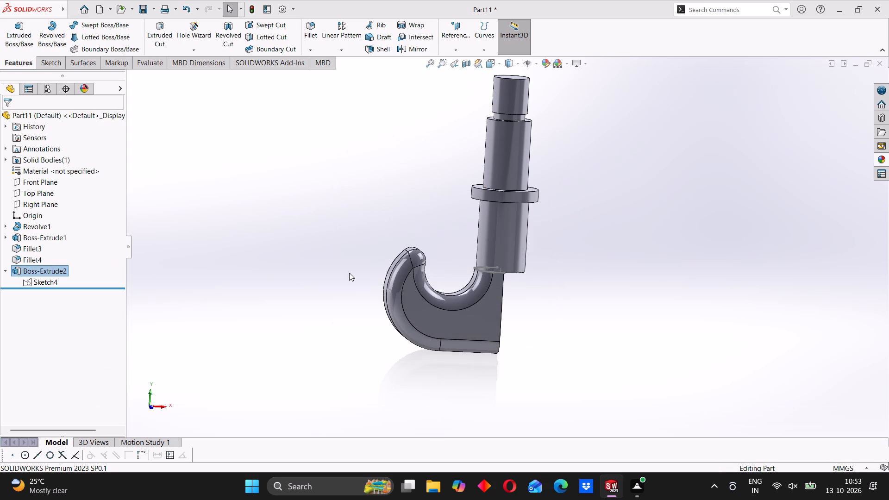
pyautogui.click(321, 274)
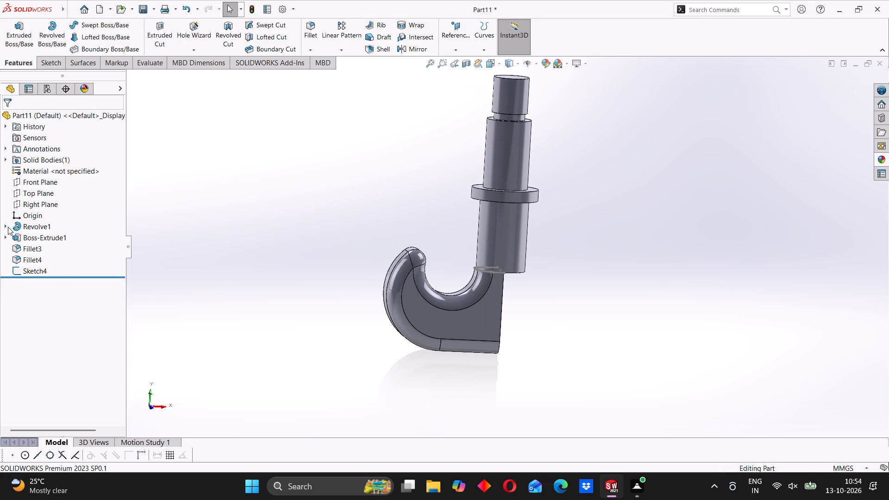
# Open Sketch1 of Revolve1, check the lower shank section's diameter about the centreline without placing a dimension, and exit the sketch.
pyautogui.click(8, 227)
pyautogui.click(37, 237)
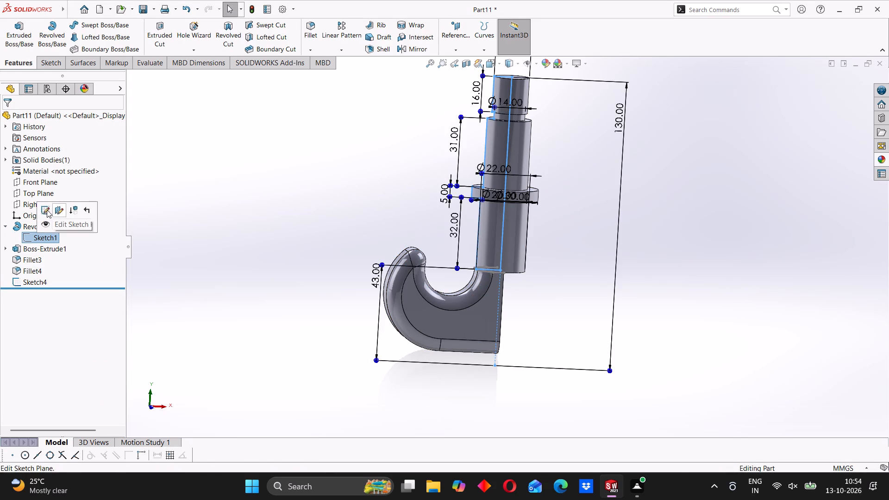
pyautogui.click(47, 210)
pyautogui.scroll(-3, 489, 385)
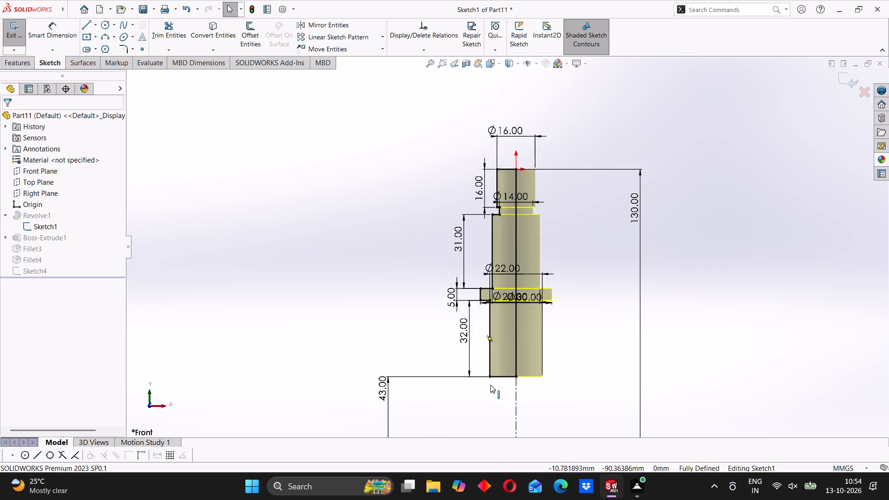
pyautogui.scroll(-4, 513, 372)
pyautogui.scroll(6, 497, 358)
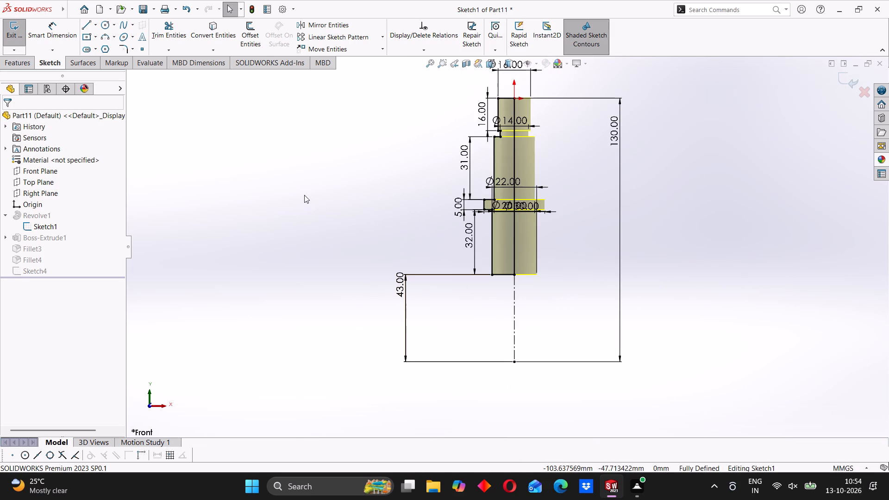
pyautogui.click(57, 38)
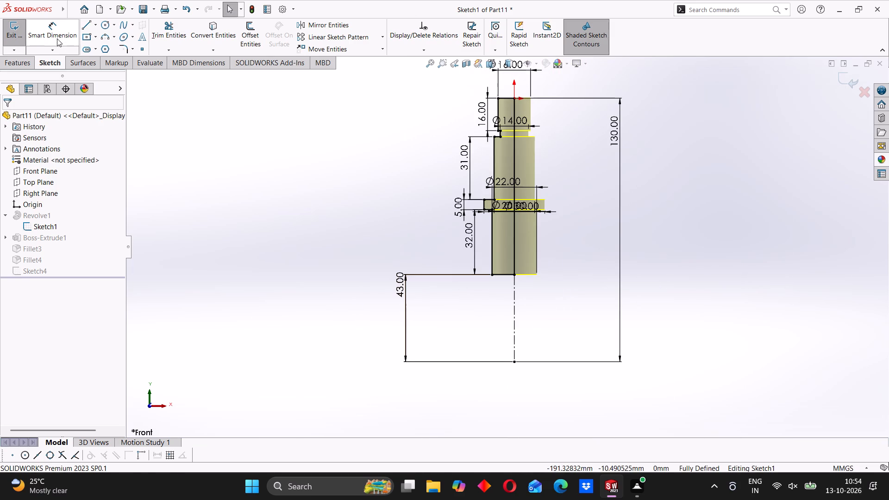
pyautogui.click(513, 295)
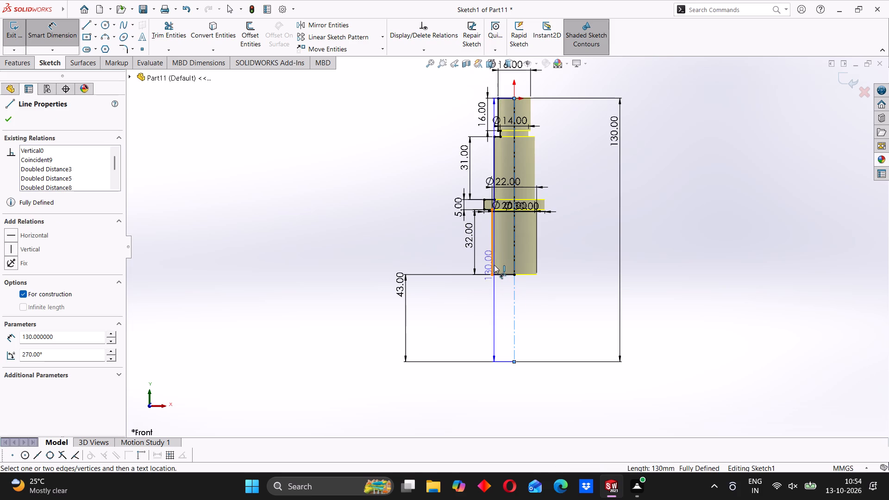
pyautogui.click(493, 264)
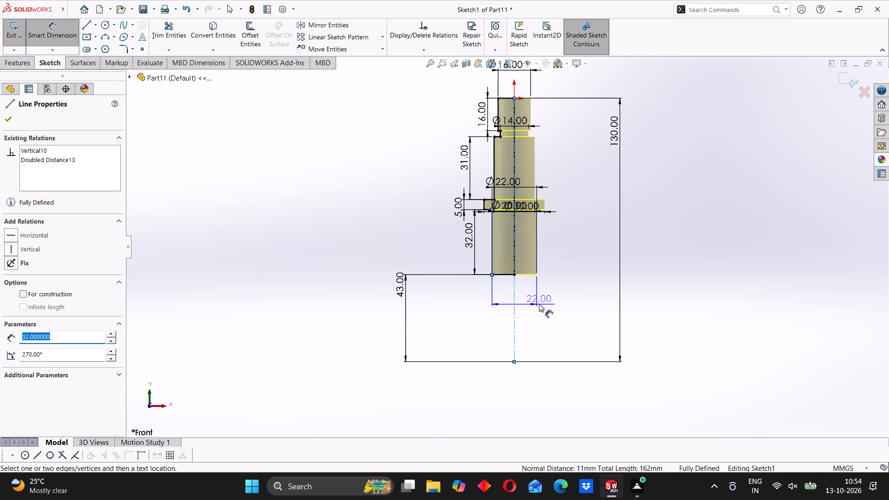
pyautogui.press('Escape')
pyautogui.press('Escape')
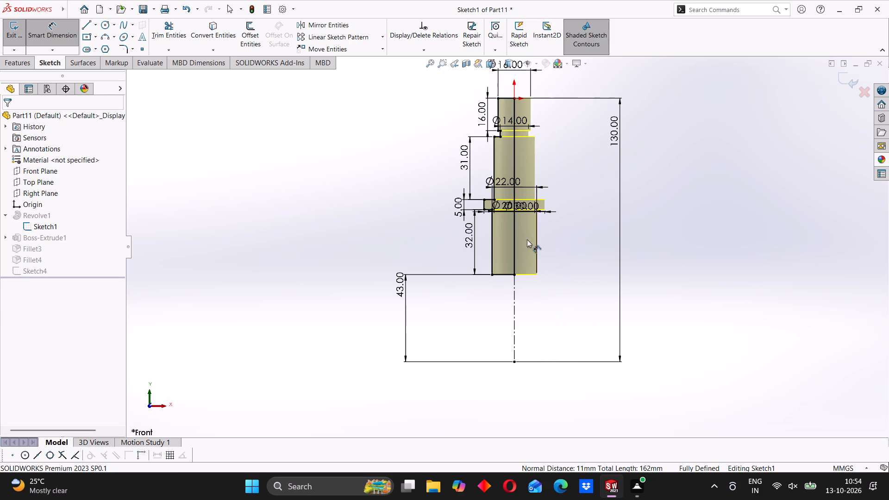
pyautogui.scroll(-4, 522, 231)
pyautogui.scroll(3, 509, 235)
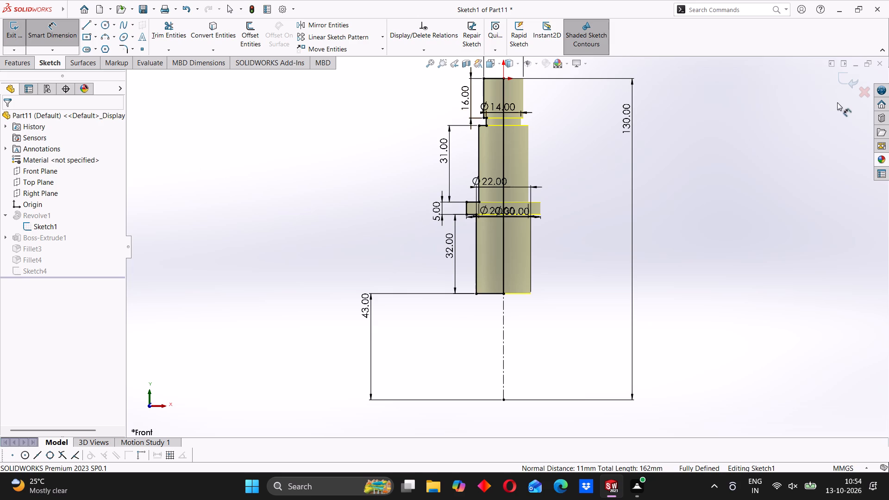
pyautogui.click(845, 81)
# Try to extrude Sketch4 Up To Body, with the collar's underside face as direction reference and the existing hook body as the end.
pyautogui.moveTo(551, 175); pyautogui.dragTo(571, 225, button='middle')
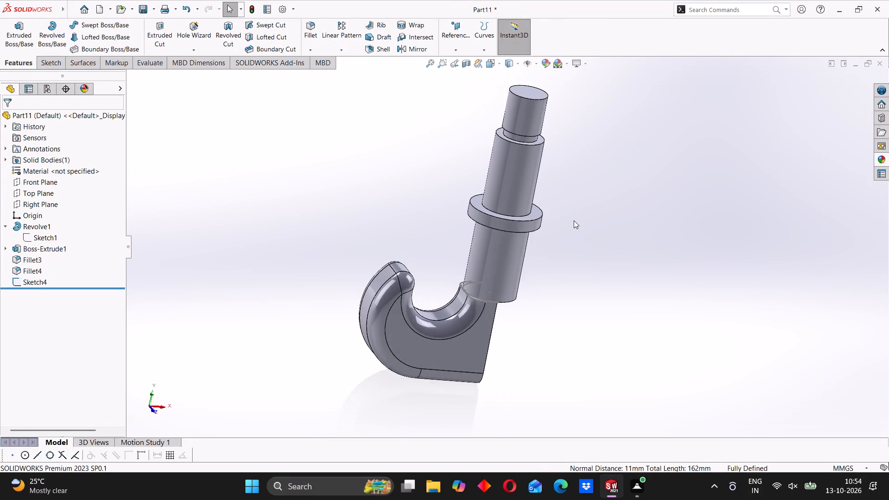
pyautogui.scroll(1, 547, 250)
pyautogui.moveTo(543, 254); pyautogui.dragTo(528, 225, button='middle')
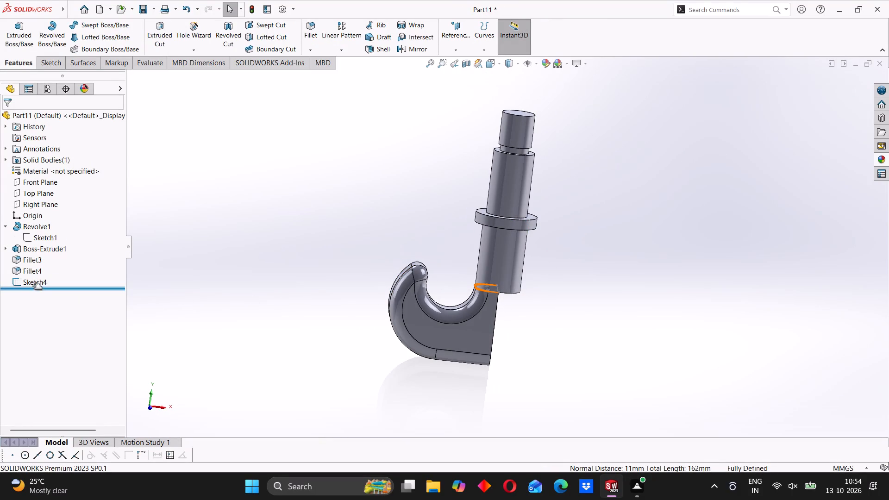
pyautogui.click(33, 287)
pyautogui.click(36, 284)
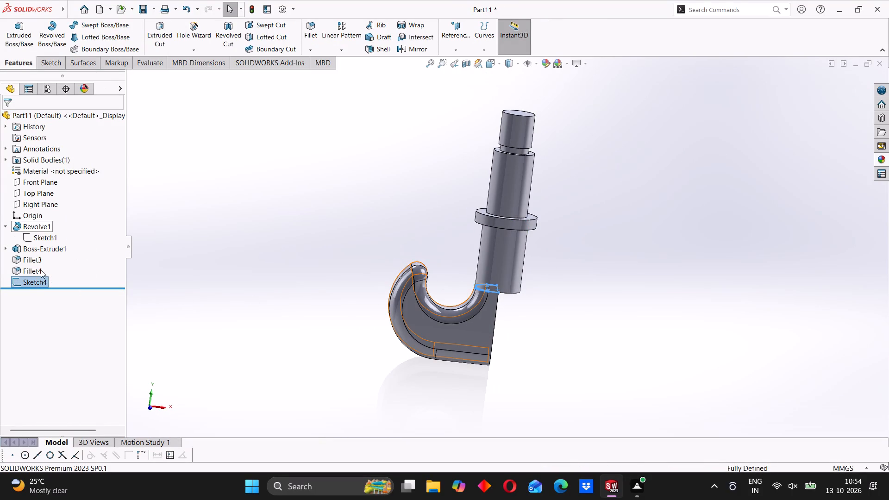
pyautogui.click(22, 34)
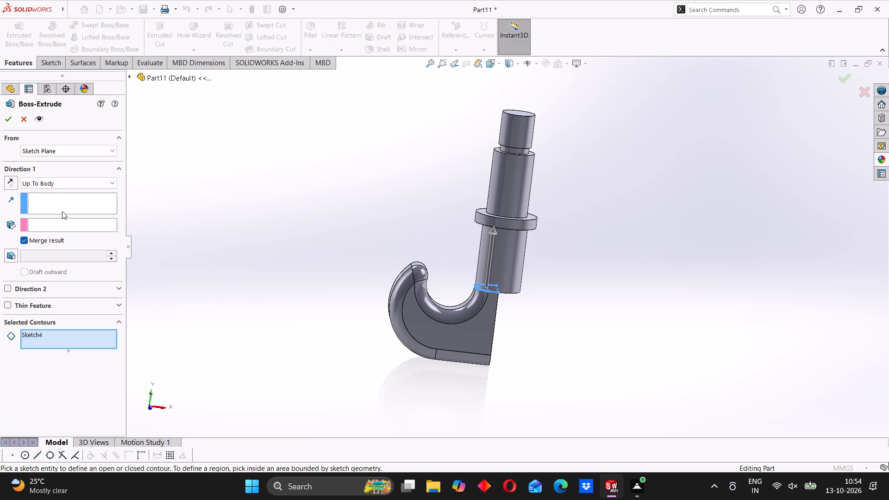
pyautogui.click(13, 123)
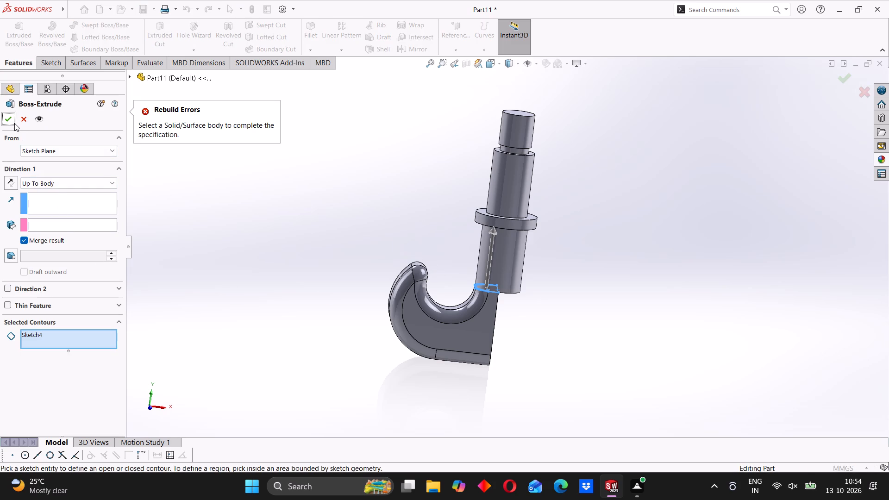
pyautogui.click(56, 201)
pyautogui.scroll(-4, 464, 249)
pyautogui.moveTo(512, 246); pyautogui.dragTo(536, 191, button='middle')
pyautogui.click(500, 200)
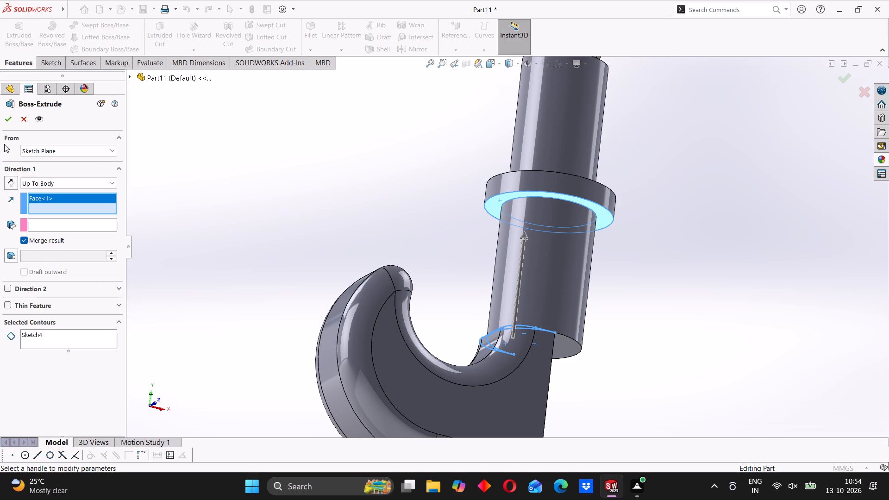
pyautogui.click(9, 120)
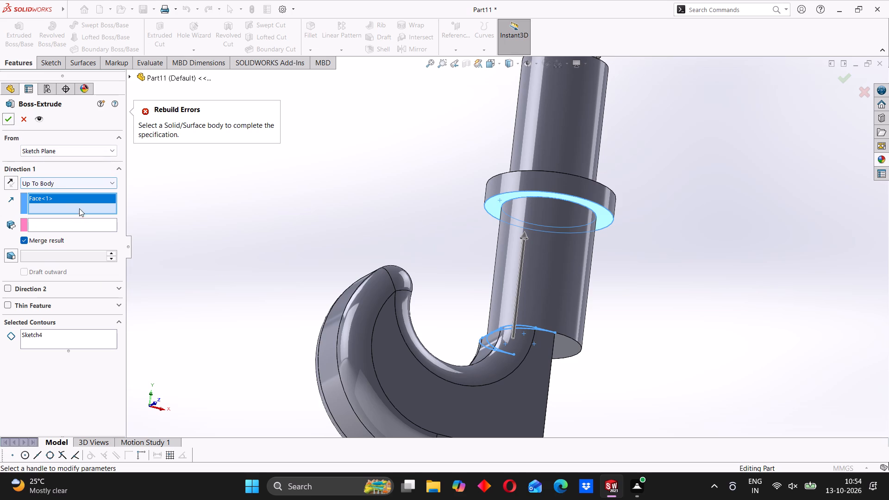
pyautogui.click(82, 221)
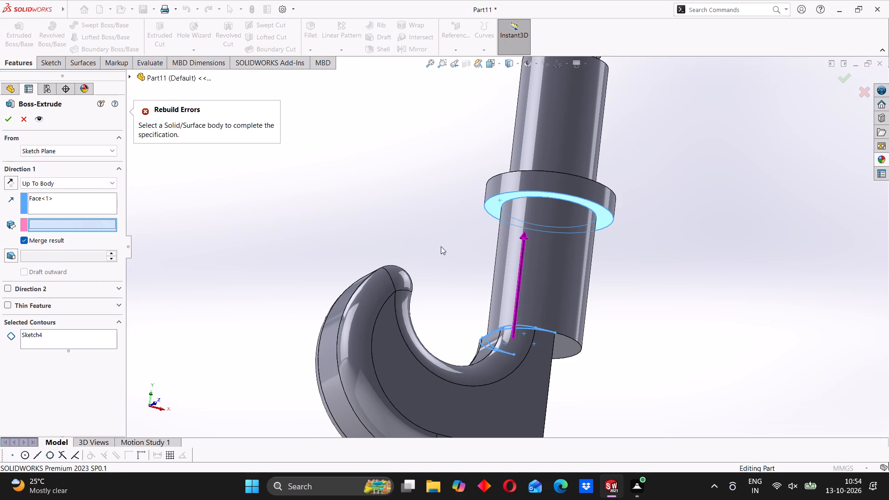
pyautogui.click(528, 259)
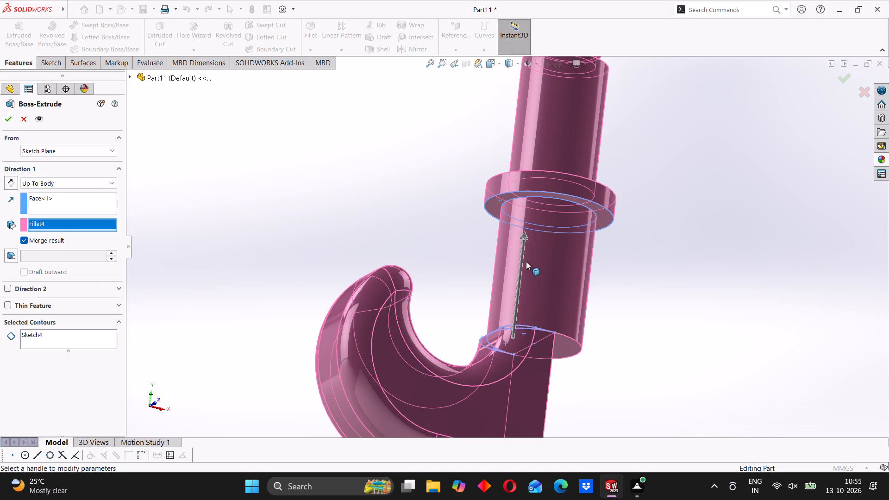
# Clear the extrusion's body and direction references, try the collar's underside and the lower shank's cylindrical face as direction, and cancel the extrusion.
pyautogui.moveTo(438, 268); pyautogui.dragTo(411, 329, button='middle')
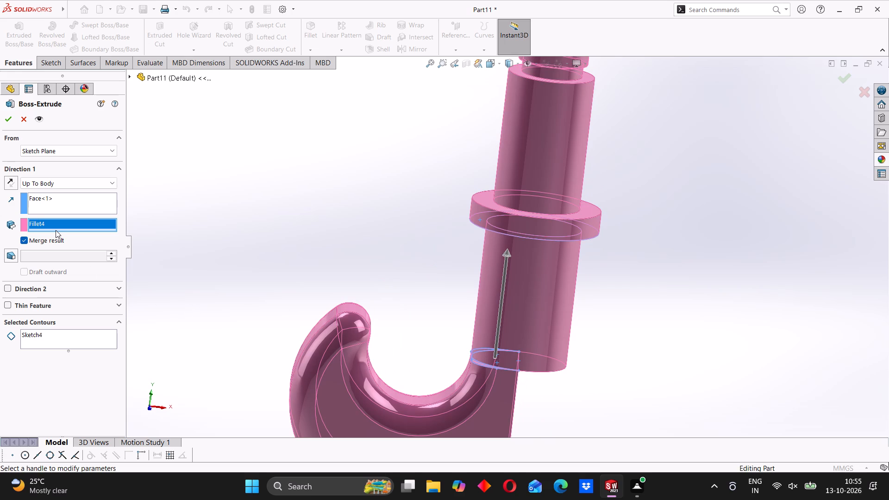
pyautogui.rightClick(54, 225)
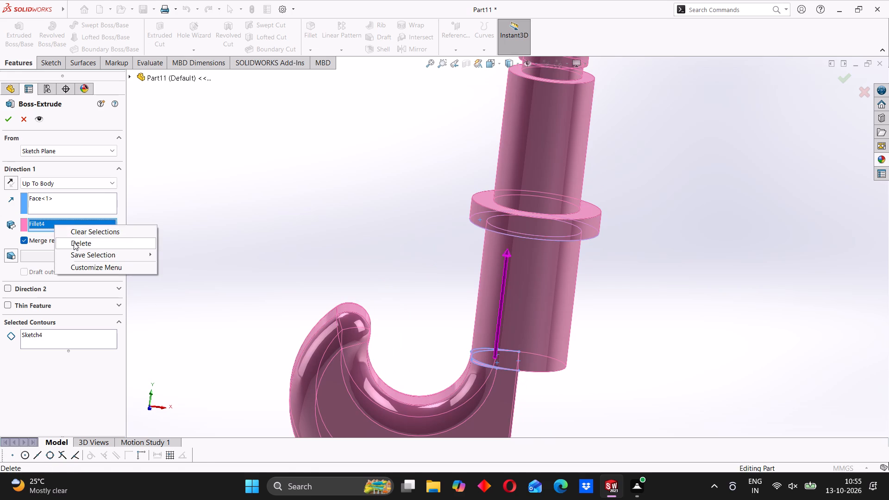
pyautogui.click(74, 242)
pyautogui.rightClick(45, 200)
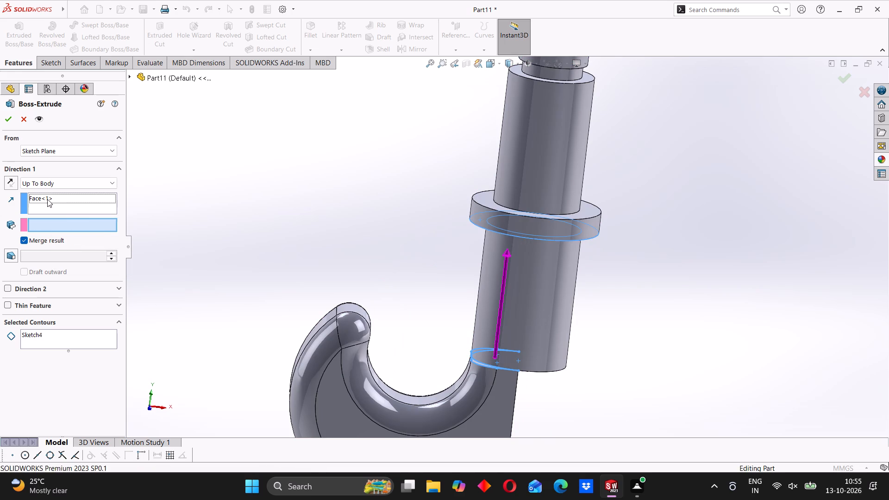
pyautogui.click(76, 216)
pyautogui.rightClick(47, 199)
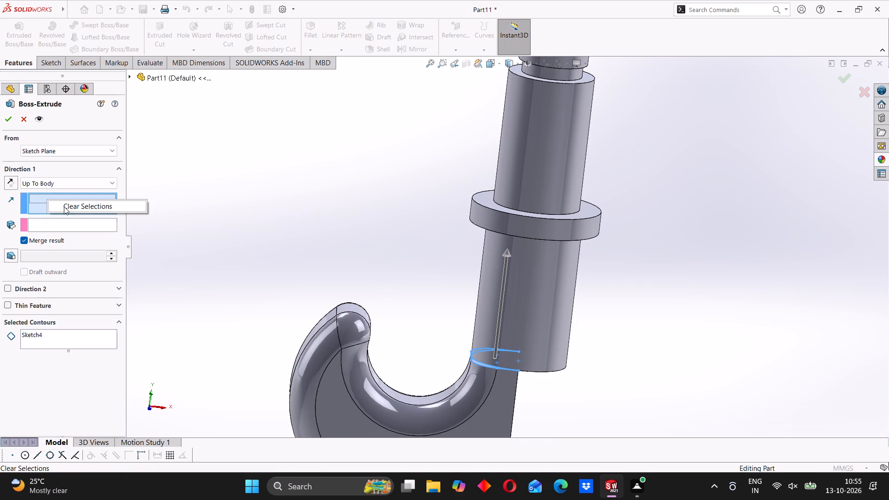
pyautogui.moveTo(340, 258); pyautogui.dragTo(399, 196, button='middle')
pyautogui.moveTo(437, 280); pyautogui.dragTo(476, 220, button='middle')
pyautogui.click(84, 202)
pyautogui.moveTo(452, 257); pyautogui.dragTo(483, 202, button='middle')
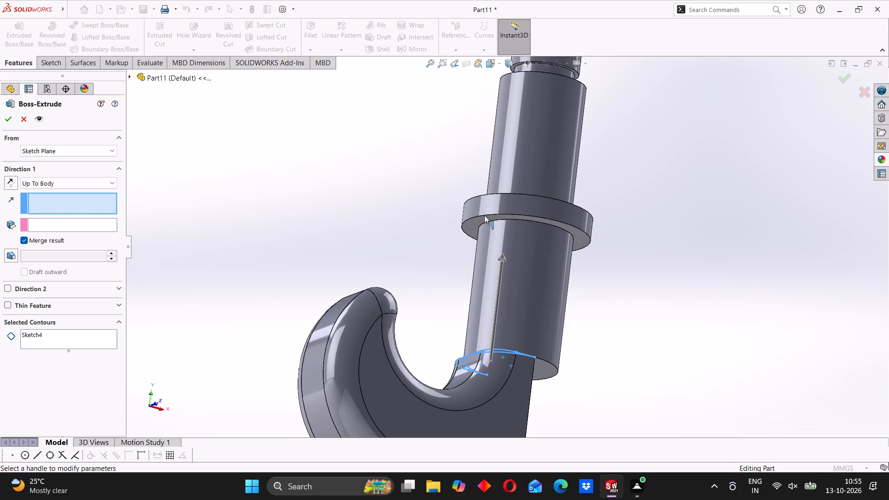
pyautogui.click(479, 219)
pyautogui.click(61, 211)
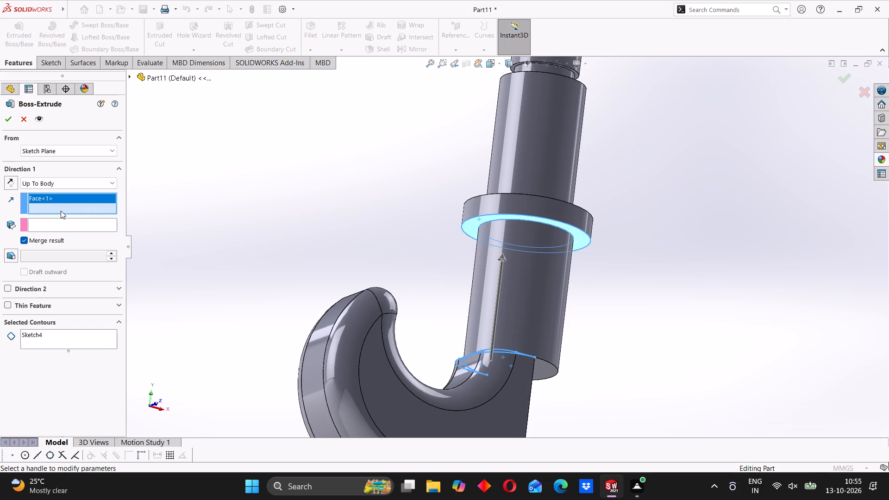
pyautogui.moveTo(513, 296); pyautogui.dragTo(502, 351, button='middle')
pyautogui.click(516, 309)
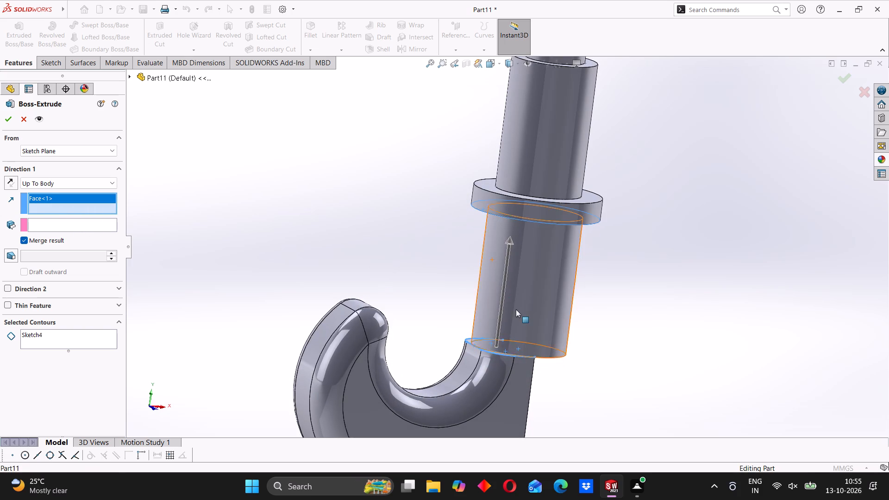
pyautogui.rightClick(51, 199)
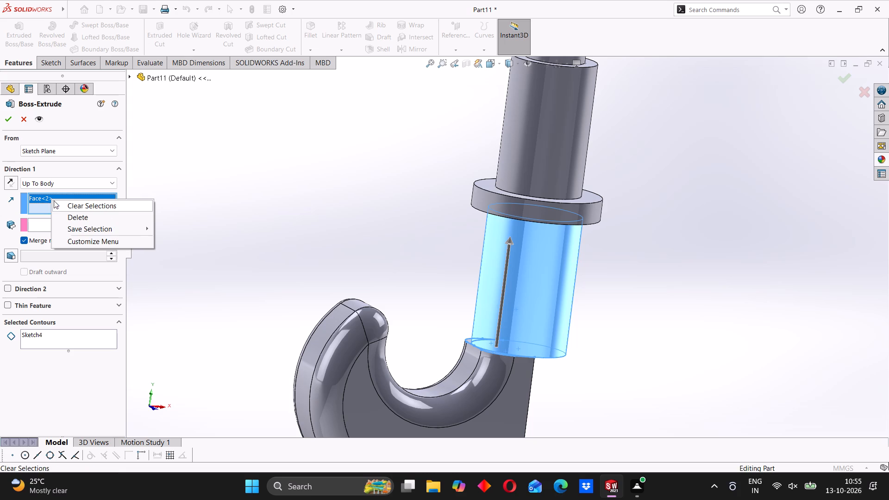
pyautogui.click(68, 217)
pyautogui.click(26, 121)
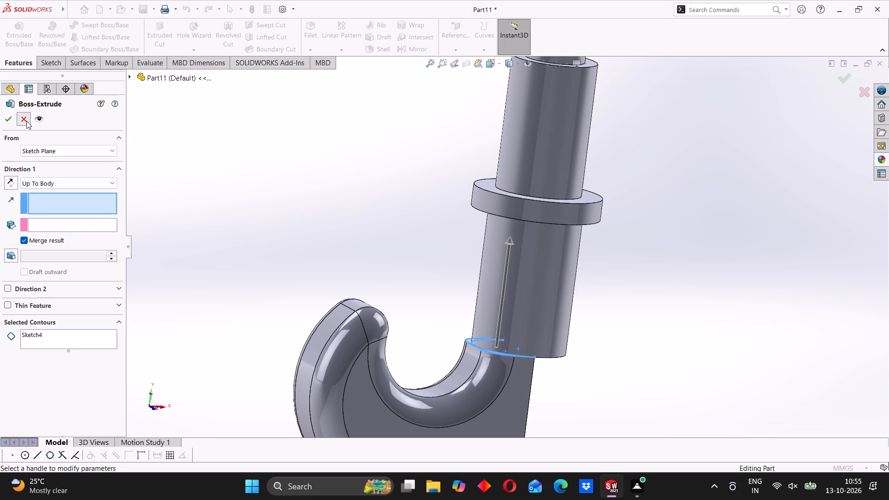
# Undo the deletion of the Boss-Extrude2 feature.
pyautogui.scroll(3, 387, 275)
pyautogui.click(421, 239)
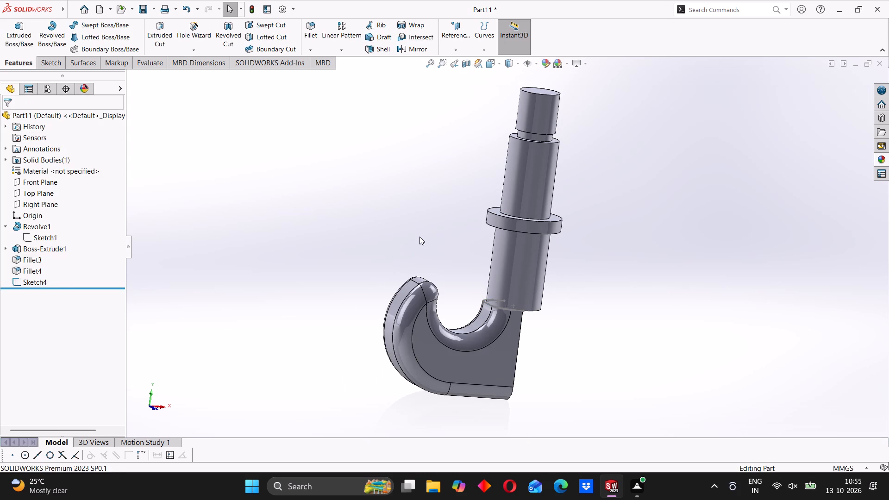
pyautogui.hotkey('ctrl', 'z')
pyautogui.click(445, 241)
# Open the Boss-Extrude2 definition to check its end condition and selected contours, and close it without changes.
pyautogui.moveTo(445, 244); pyautogui.dragTo(421, 244, button='middle')
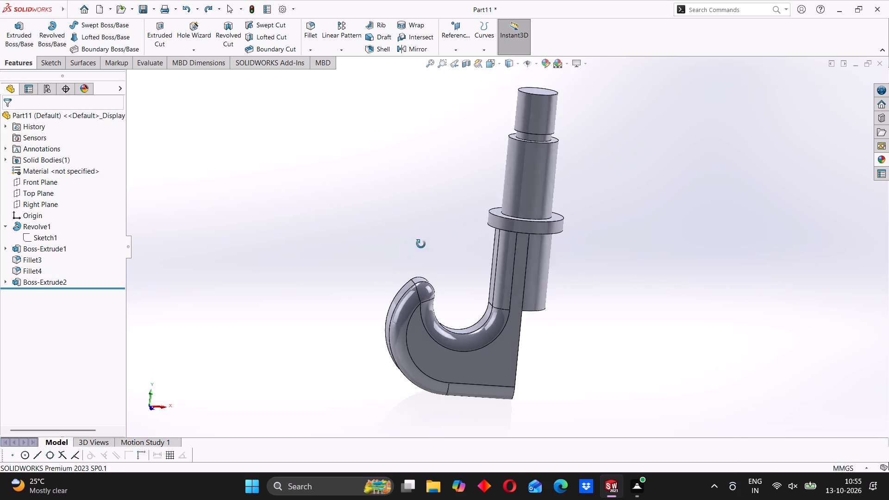
pyautogui.moveTo(421, 244); pyautogui.dragTo(407, 244, button='middle')
pyautogui.rightClick(47, 280)
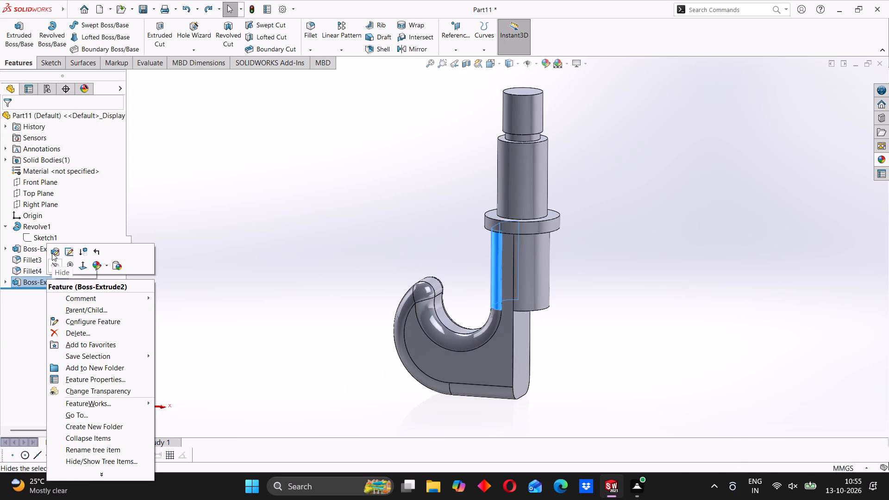
pyautogui.click(52, 253)
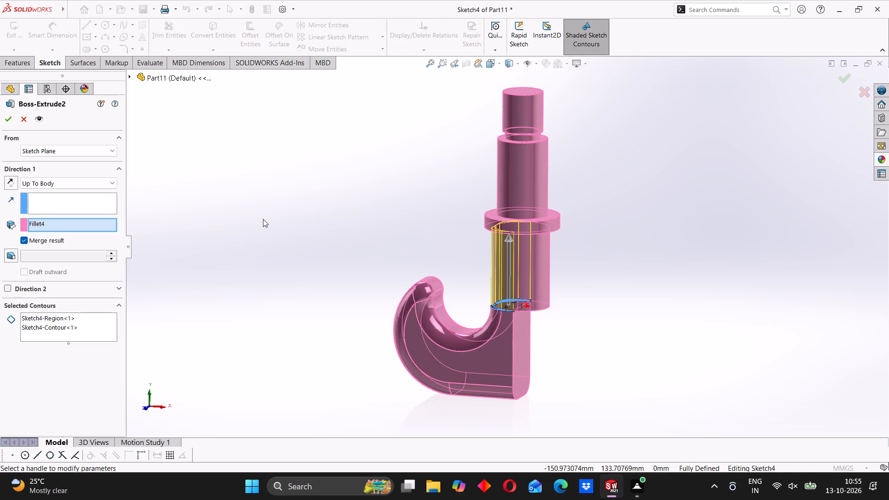
pyautogui.press('Escape')
# Examine from several sides how the extruded section meets the lower shank and the hook's flat end face.
pyautogui.moveTo(376, 240); pyautogui.dragTo(451, 276, button='middle')
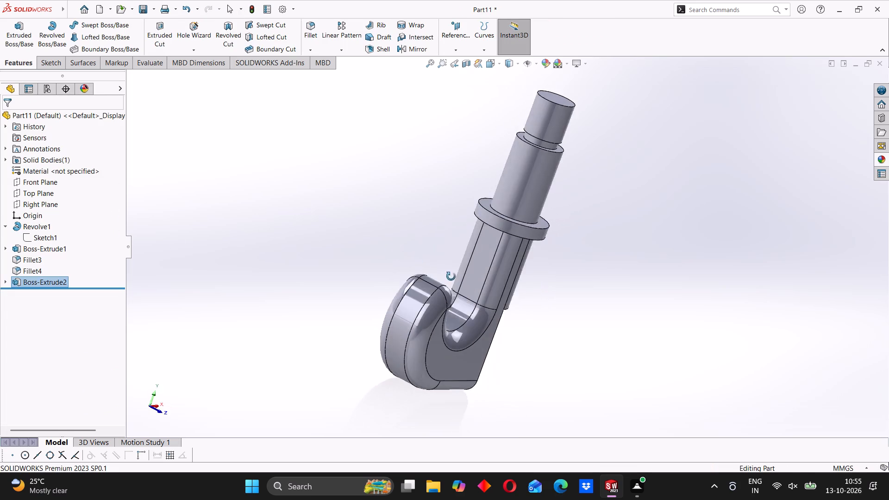
pyautogui.moveTo(451, 276); pyautogui.dragTo(415, 221, button='middle')
pyautogui.moveTo(467, 291); pyautogui.dragTo(498, 261, button='middle')
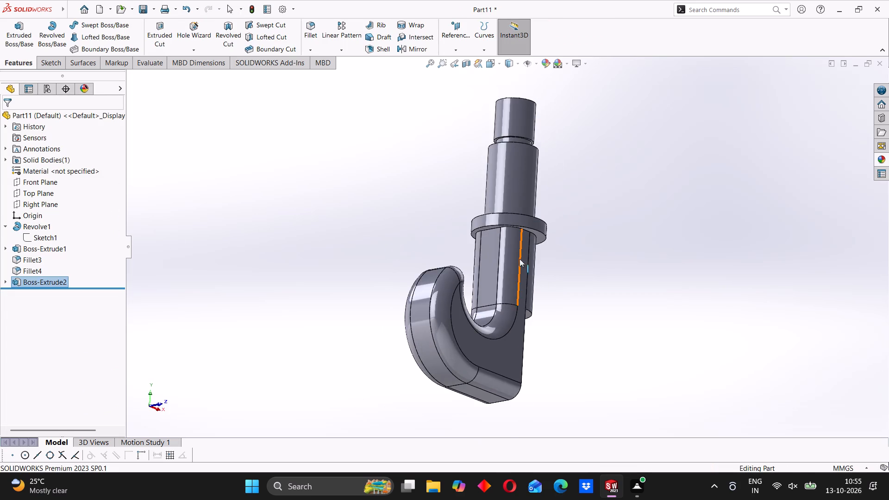
pyautogui.scroll(-3, 520, 259)
pyautogui.moveTo(509, 258); pyautogui.dragTo(433, 281, button='middle')
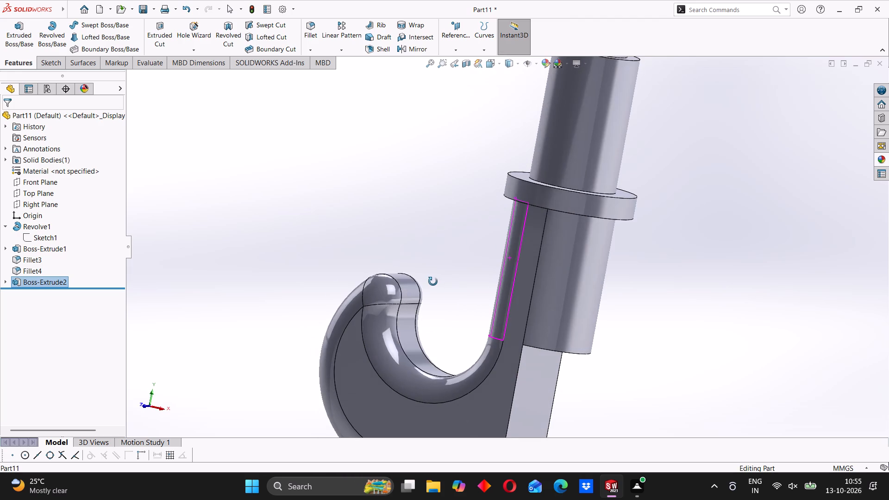
pyautogui.moveTo(433, 281); pyautogui.dragTo(445, 265, button='middle')
pyautogui.scroll(-3, 520, 261)
pyautogui.scroll(2, 495, 285)
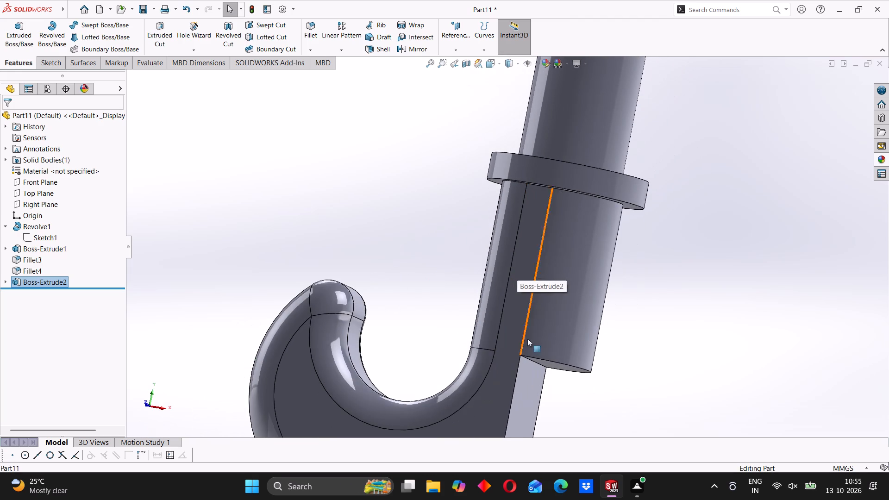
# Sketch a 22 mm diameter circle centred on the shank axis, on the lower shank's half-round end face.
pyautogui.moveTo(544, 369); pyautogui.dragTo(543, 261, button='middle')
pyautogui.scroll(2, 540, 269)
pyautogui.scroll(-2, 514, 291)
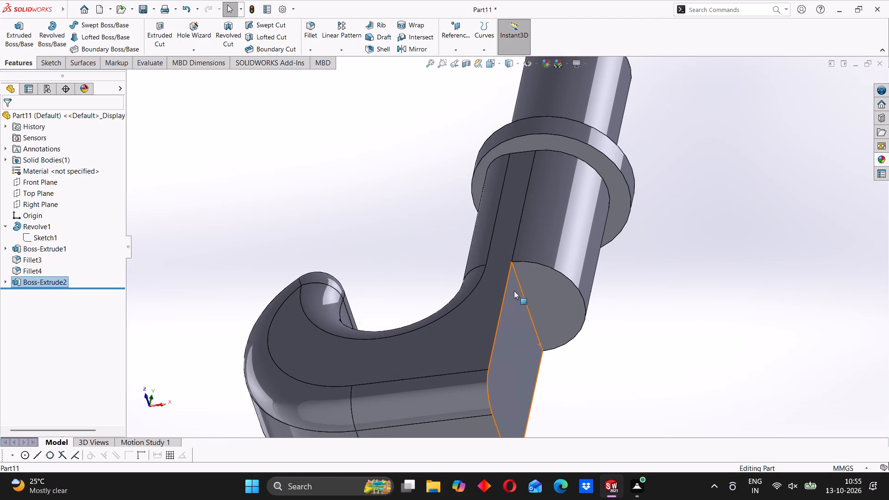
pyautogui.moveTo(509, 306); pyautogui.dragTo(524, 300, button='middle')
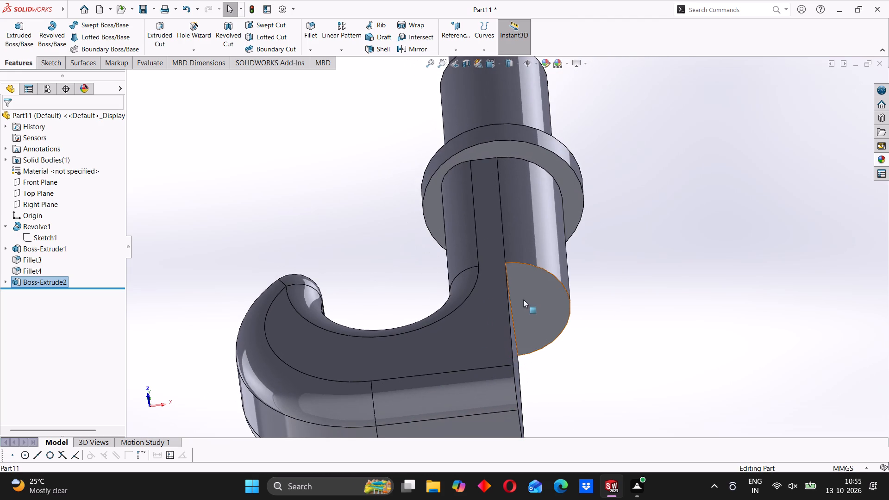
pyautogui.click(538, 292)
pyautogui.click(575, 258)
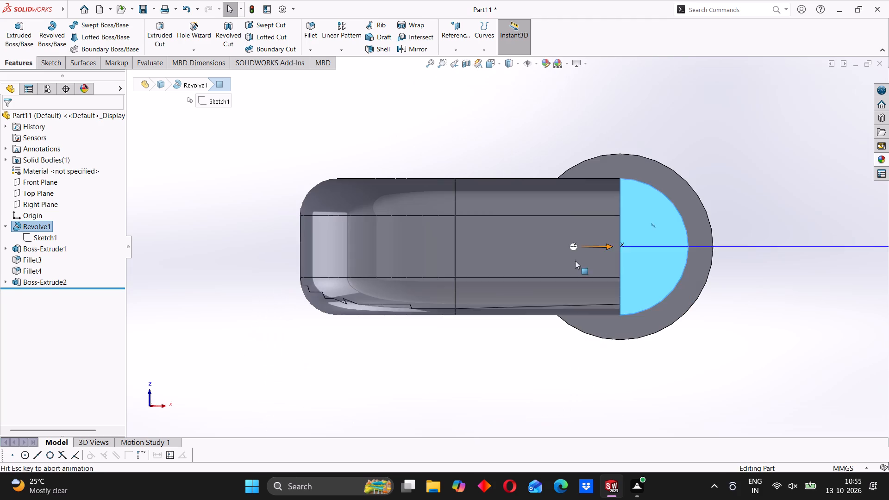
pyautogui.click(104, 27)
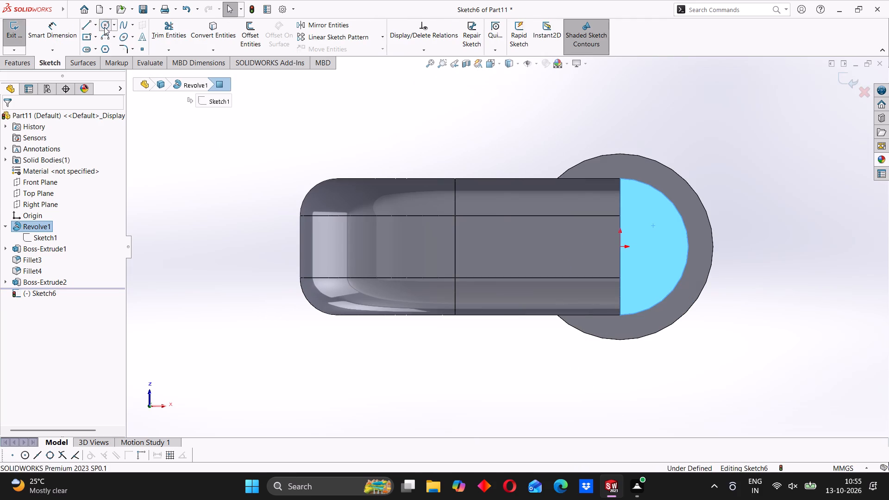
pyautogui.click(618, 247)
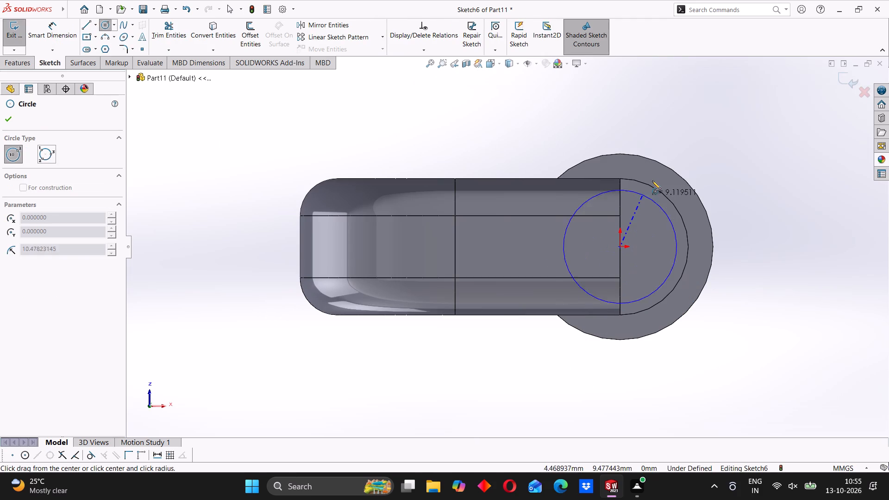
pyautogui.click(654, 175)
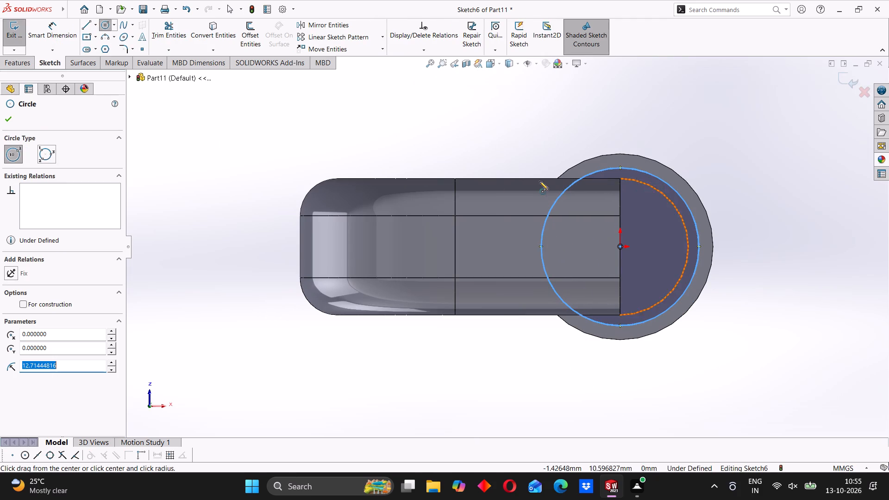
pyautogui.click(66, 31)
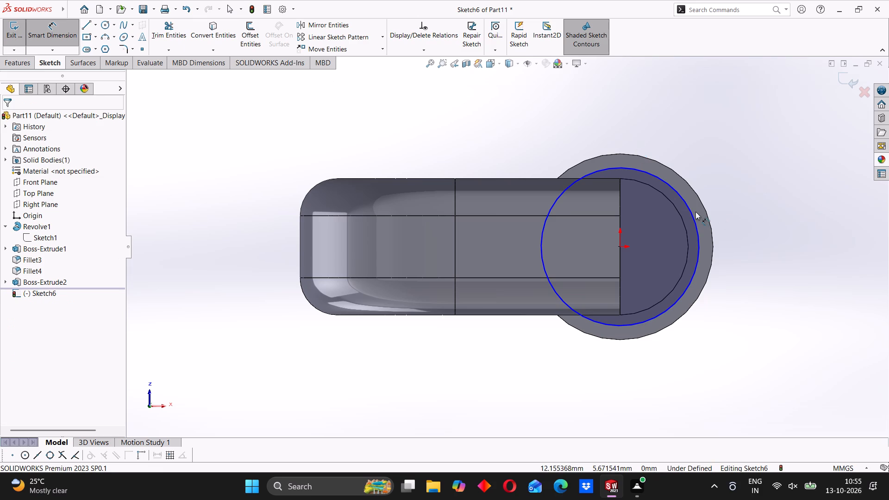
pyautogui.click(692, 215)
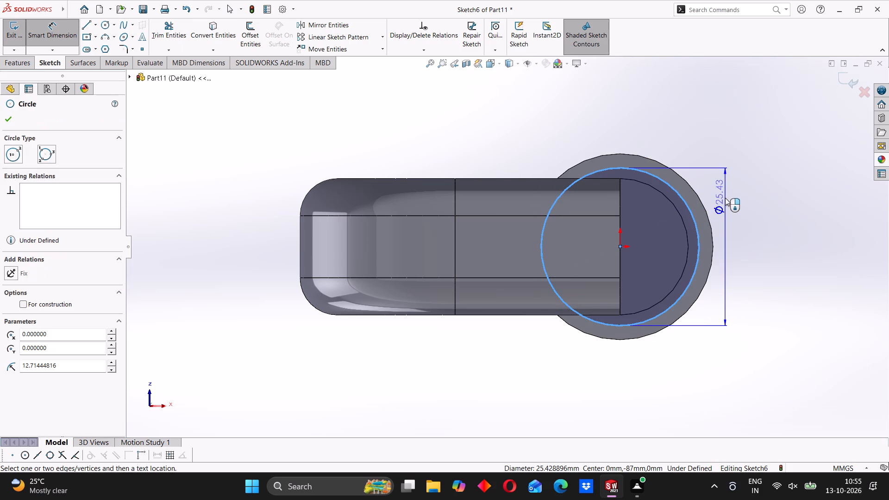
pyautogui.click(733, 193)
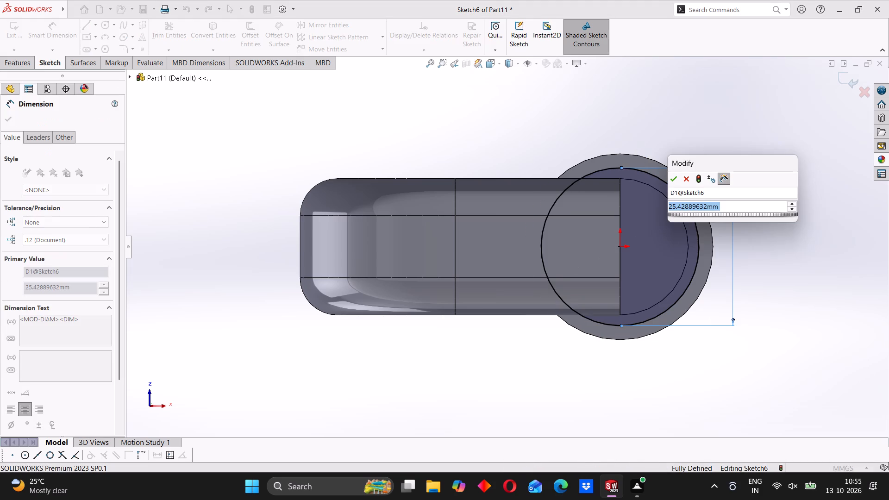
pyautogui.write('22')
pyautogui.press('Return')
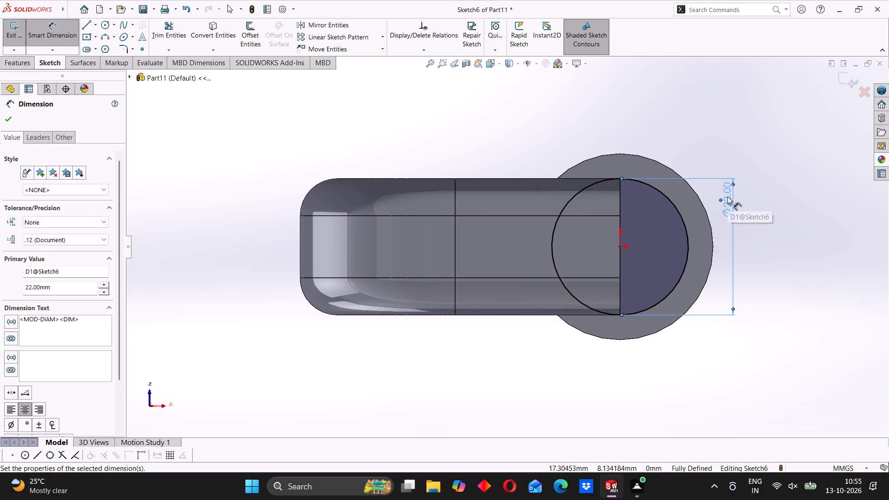
# Examine from several sides how the sketched circle lies against the lower shank and the hook body.
pyautogui.moveTo(708, 161); pyautogui.dragTo(700, 277, button='middle')
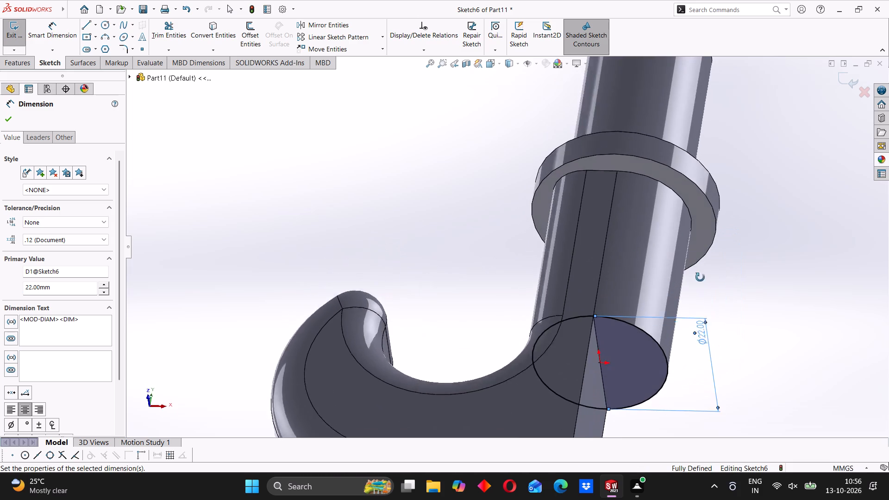
pyautogui.moveTo(700, 277); pyautogui.dragTo(701, 287, button='middle')
pyautogui.moveTo(590, 240); pyautogui.dragTo(611, 375, button='middle')
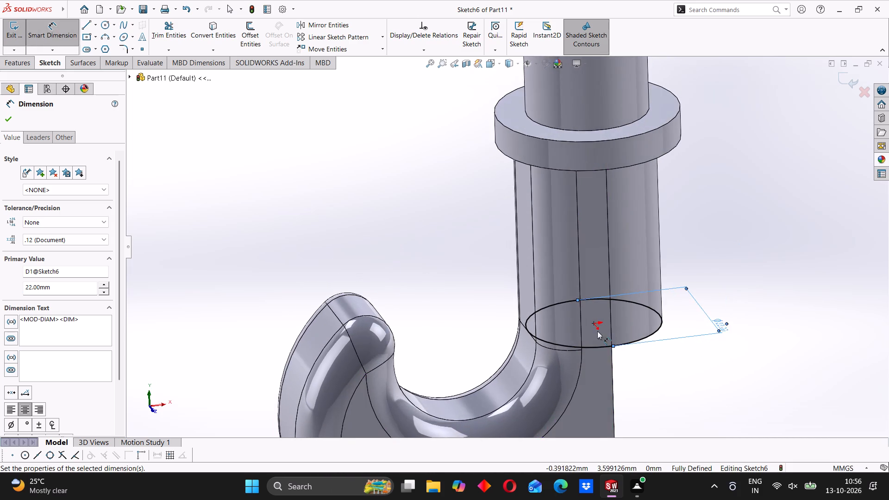
pyautogui.moveTo(597, 331); pyautogui.dragTo(594, 377, button='middle')
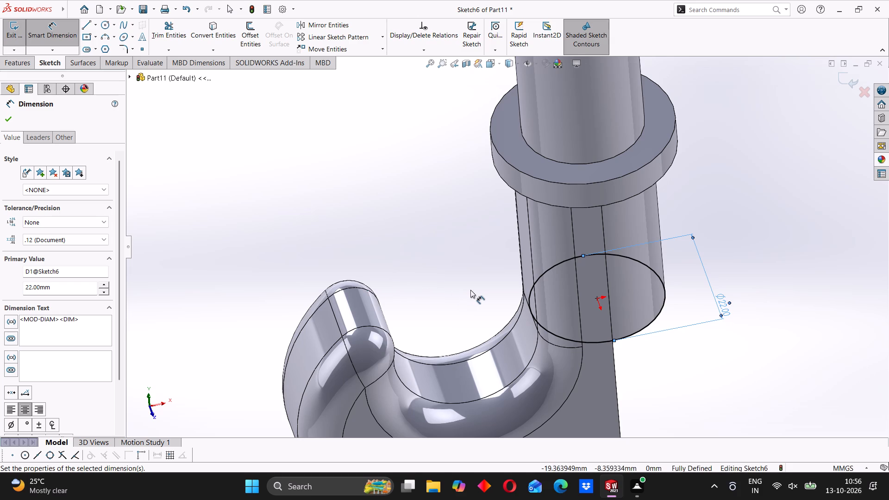
pyautogui.scroll(1, 471, 290)
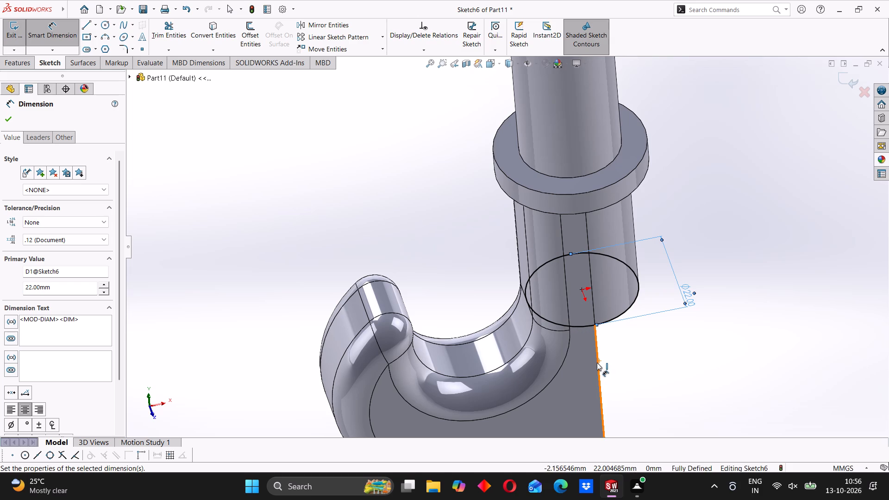
pyautogui.scroll(-2, 618, 290)
pyautogui.moveTo(626, 368); pyautogui.dragTo(620, 345, button='middle')
pyautogui.scroll(4, 612, 344)
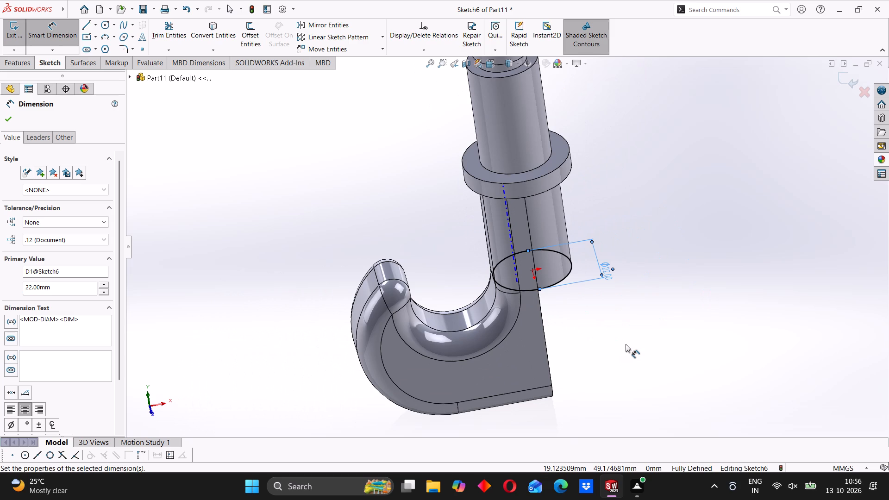
pyautogui.scroll(3, 588, 328)
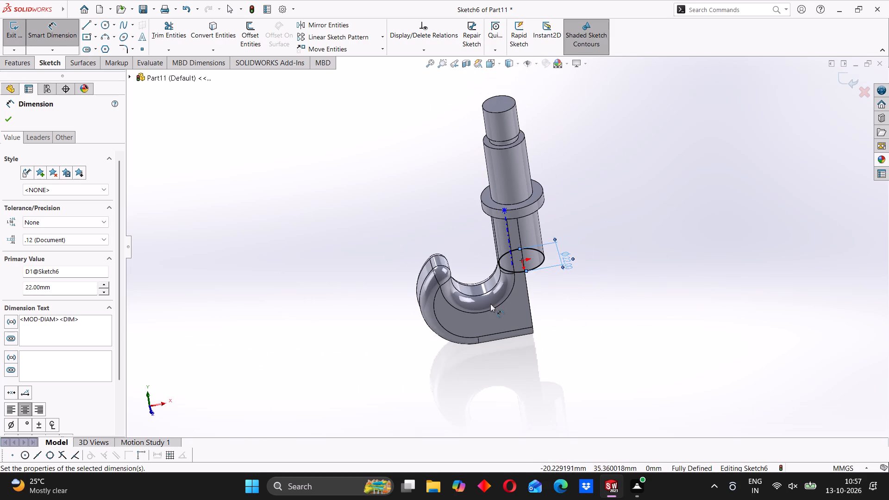
pyautogui.moveTo(490, 303); pyautogui.dragTo(510, 301, button='middle')
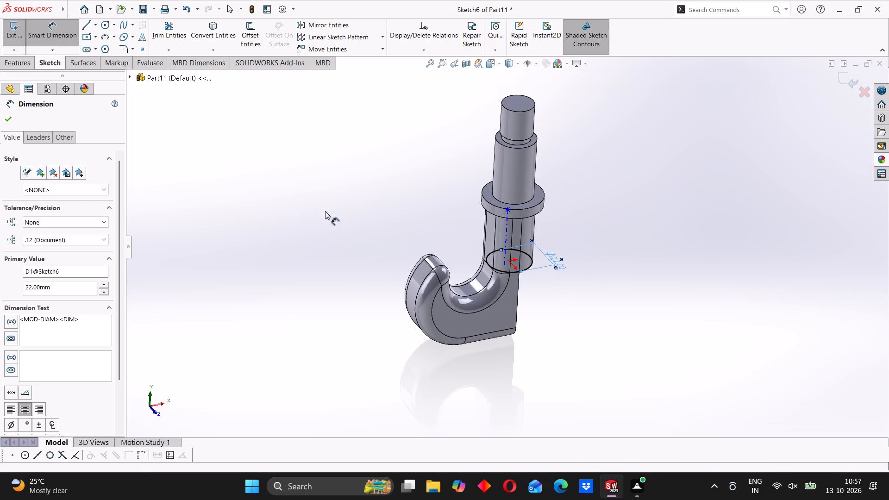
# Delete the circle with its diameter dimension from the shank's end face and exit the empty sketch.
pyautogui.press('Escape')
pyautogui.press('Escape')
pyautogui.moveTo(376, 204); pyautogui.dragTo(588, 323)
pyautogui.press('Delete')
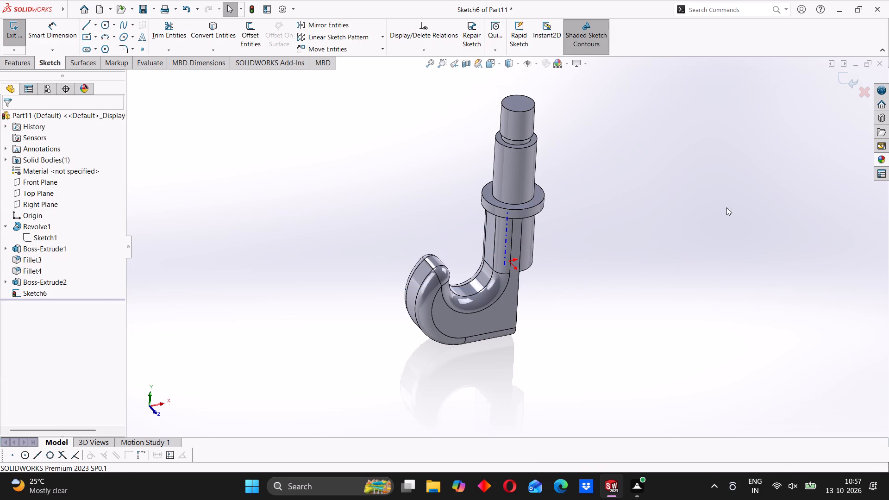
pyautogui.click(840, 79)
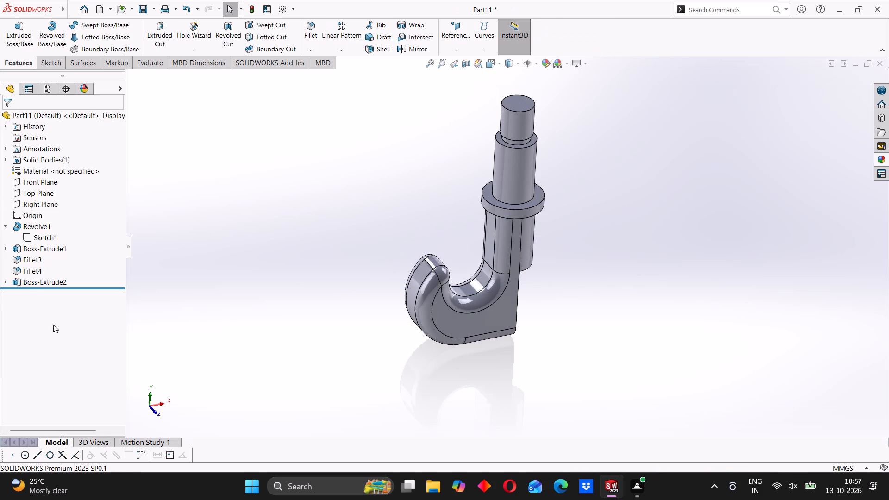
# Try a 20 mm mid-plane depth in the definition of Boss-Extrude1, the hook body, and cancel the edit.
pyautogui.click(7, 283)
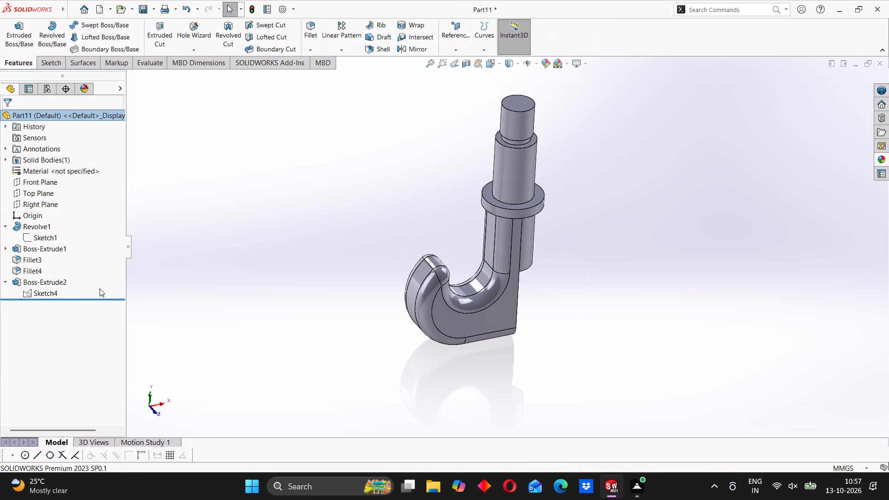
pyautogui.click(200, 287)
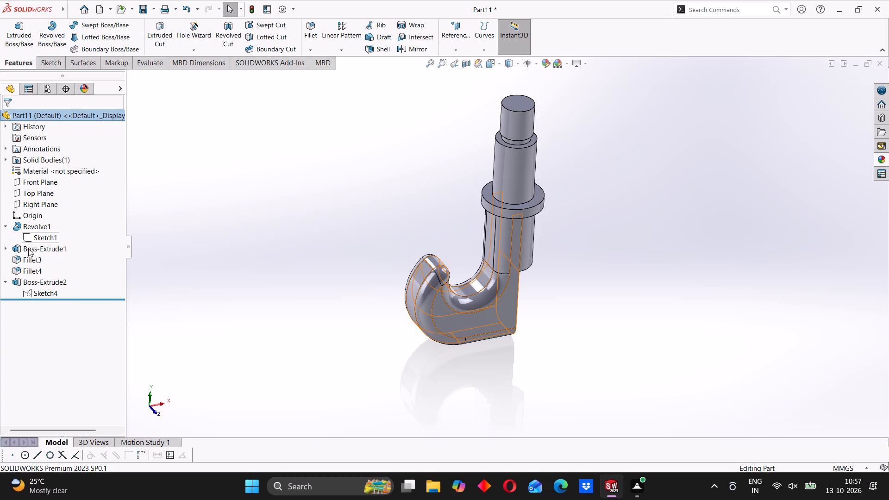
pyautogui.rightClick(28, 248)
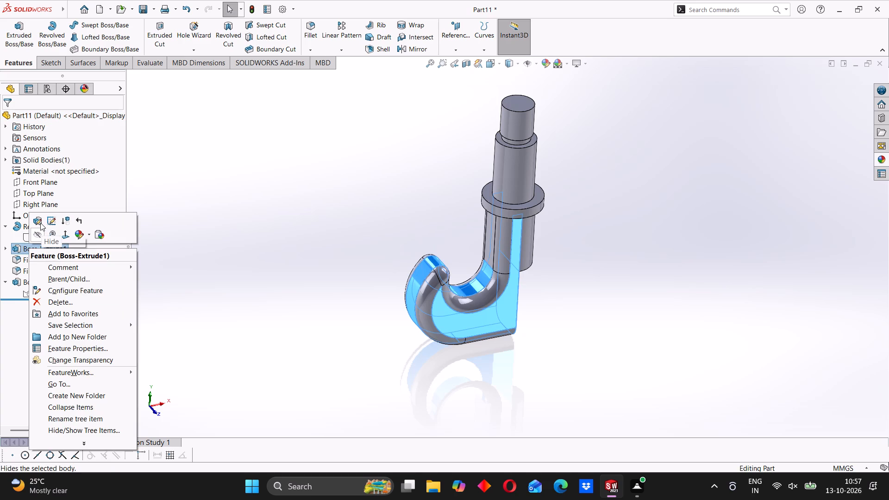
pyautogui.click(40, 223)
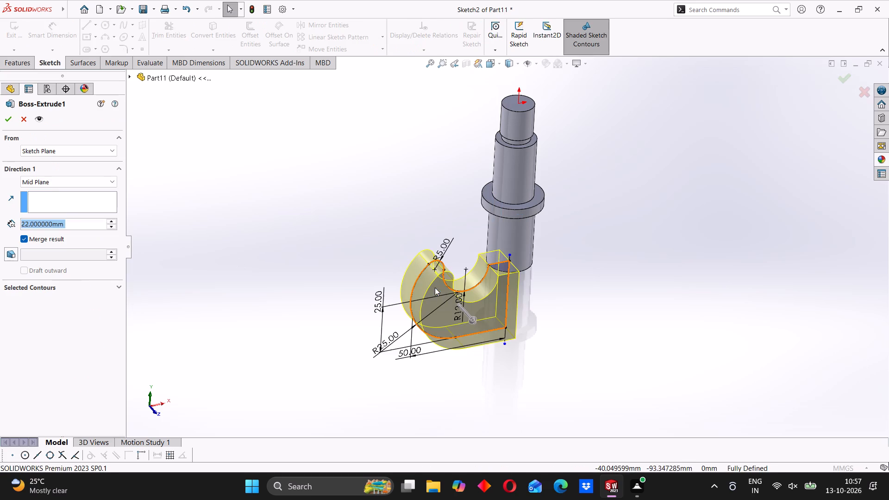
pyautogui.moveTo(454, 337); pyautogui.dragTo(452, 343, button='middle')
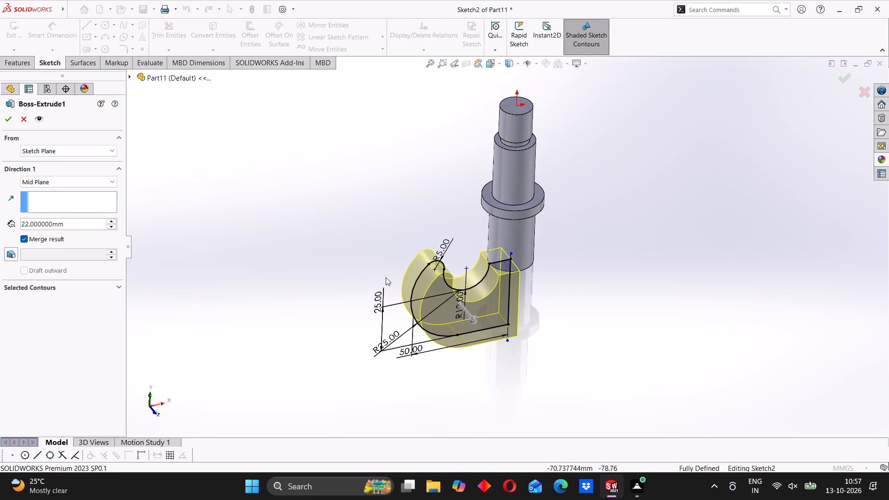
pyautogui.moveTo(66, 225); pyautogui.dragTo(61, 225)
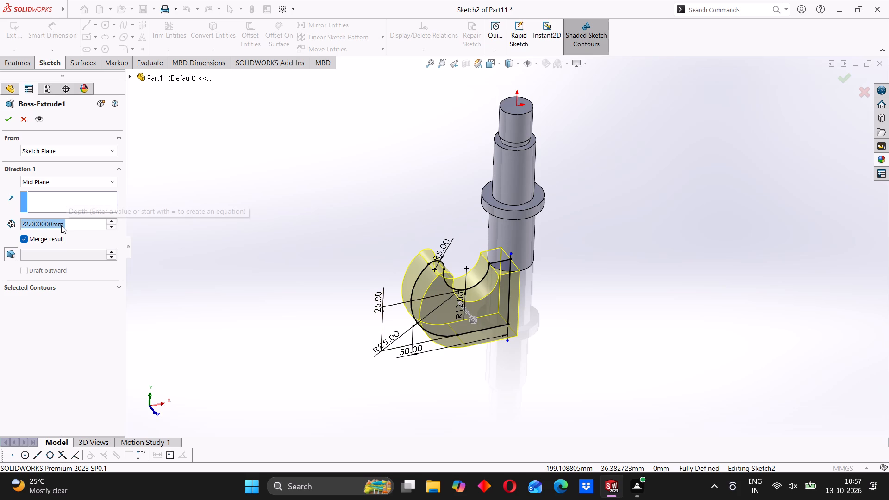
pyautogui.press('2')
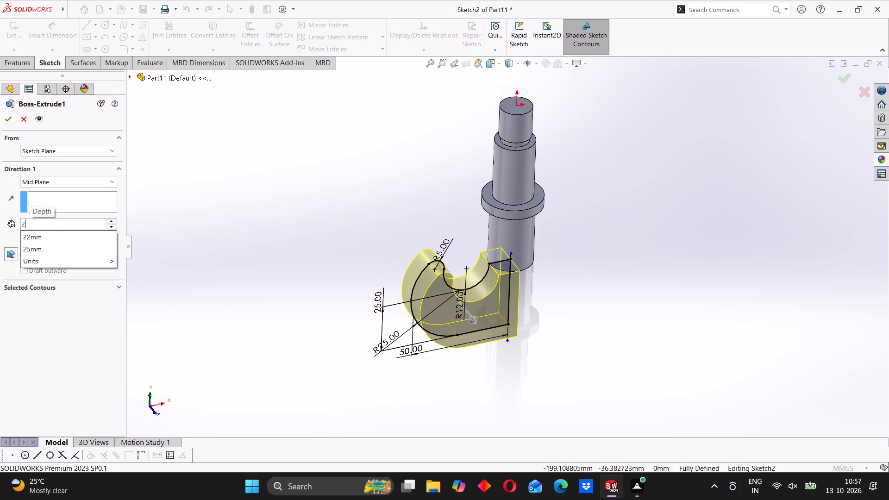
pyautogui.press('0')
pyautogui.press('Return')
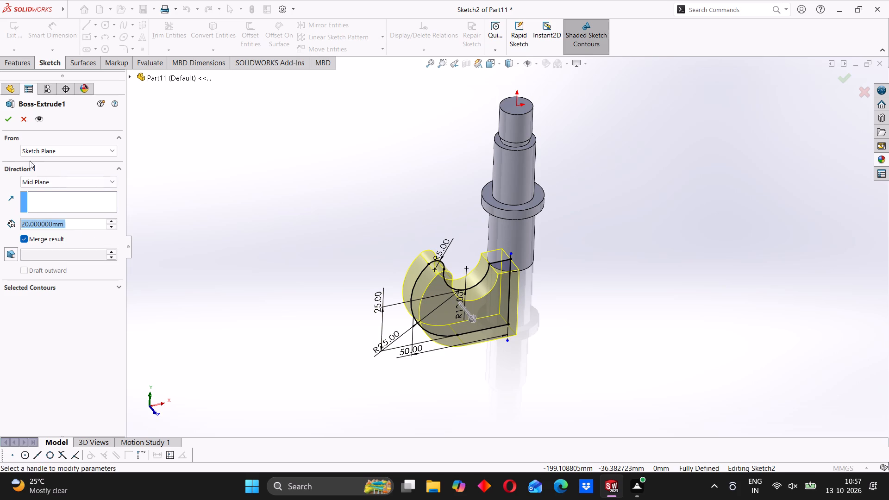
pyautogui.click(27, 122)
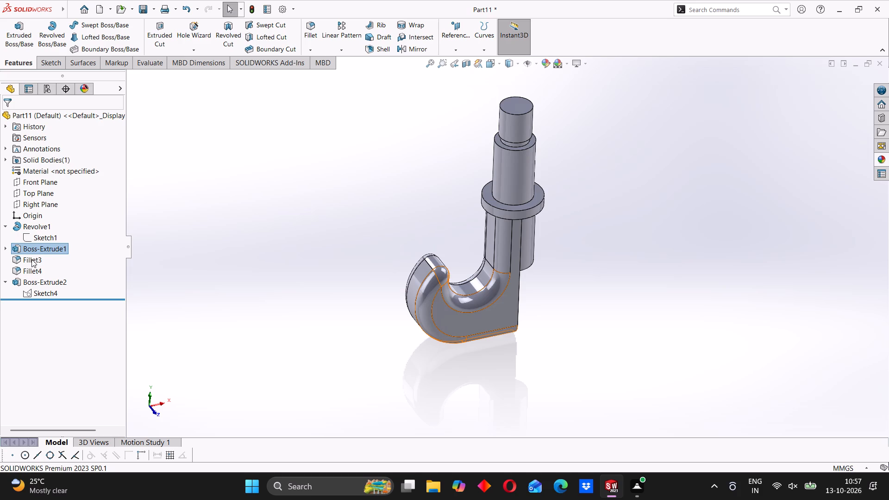
# Open Sketch2, the hook profile under Boss-Extrude1, for editing where it meets the lower shank.
pyautogui.click(7, 247)
pyautogui.rightClick(38, 250)
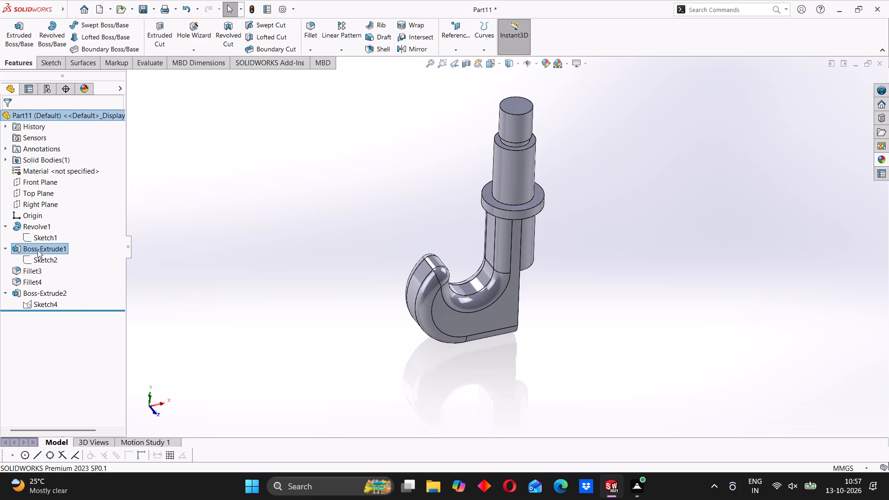
pyautogui.click(166, 232)
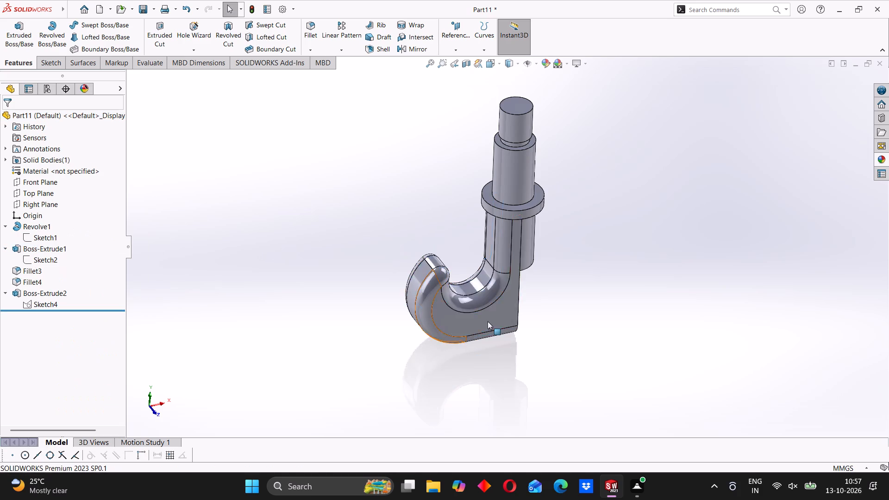
pyautogui.moveTo(488, 321); pyautogui.dragTo(389, 294, button='middle')
pyautogui.moveTo(473, 270); pyautogui.dragTo(534, 286, button='middle')
pyautogui.scroll(-4, 503, 289)
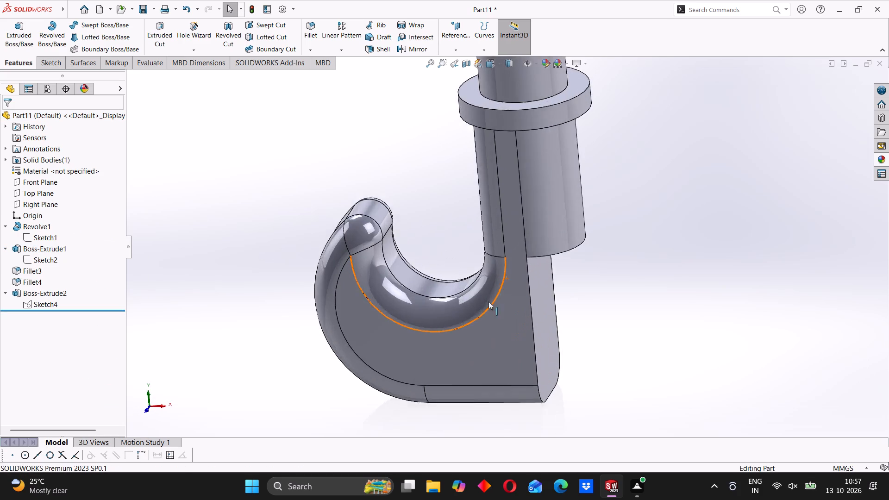
pyautogui.moveTo(488, 301); pyautogui.dragTo(498, 284, button='middle')
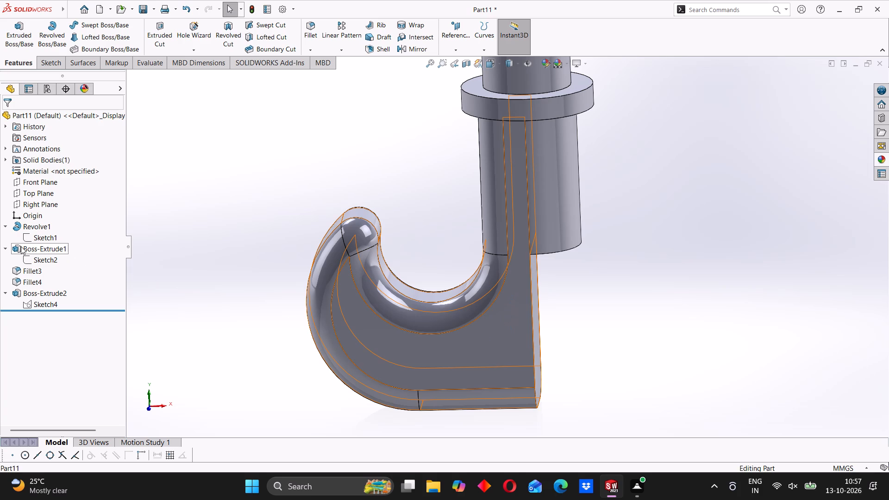
pyautogui.rightClick(37, 257)
pyautogui.click(50, 232)
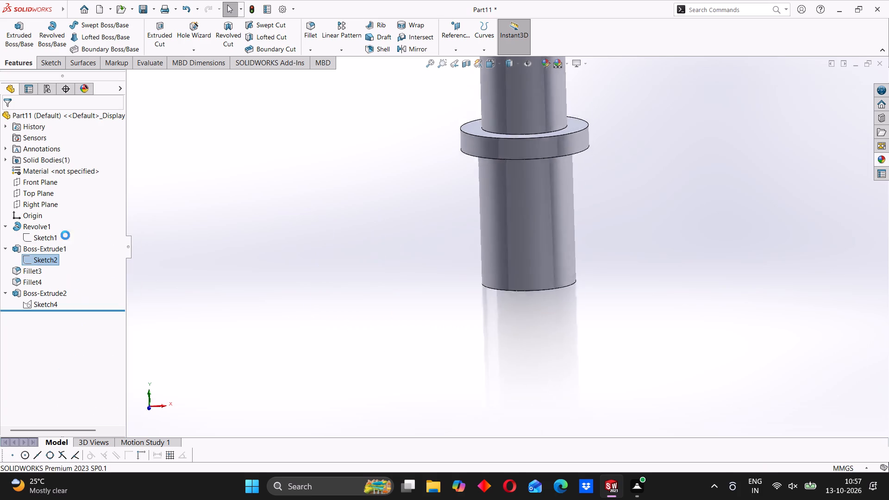
pyautogui.scroll(7, 463, 372)
pyautogui.scroll(-2, 494, 330)
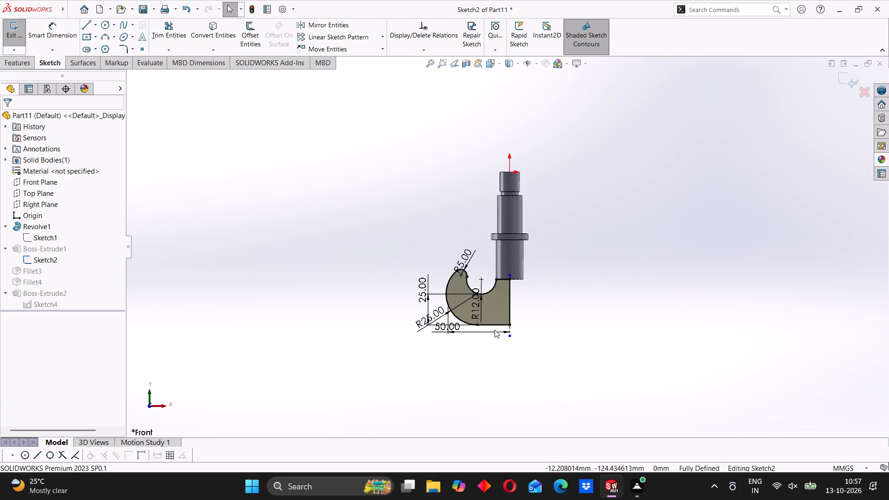
pyautogui.scroll(-4, 495, 330)
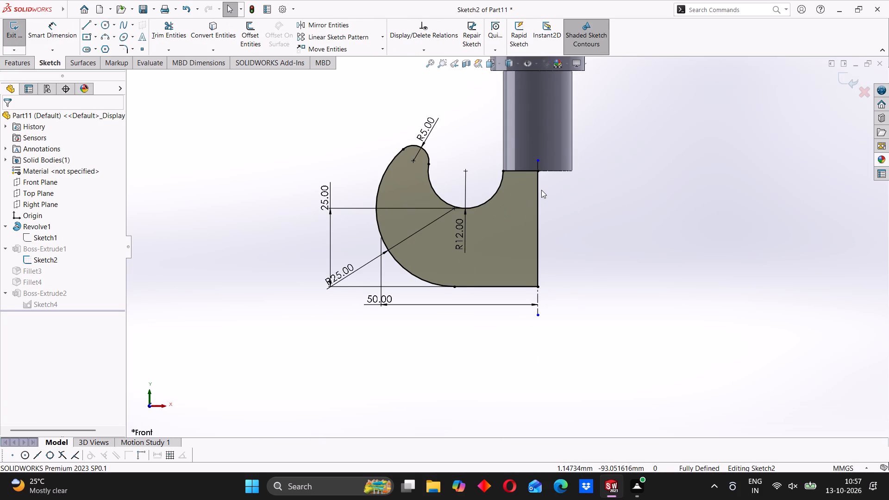
# Examine from several sides how the Sketch2 hook profile meets the end of the lower shank, and exit the sketch.
pyautogui.scroll(2, 521, 177)
pyautogui.scroll(-4, 520, 176)
pyautogui.scroll(-3, 500, 239)
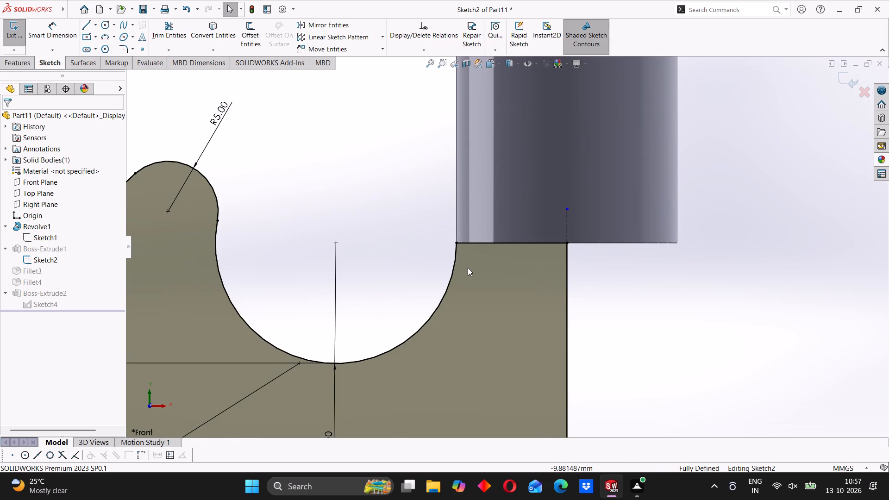
pyautogui.scroll(2, 470, 266)
pyautogui.moveTo(470, 265); pyautogui.dragTo(473, 294, button='middle')
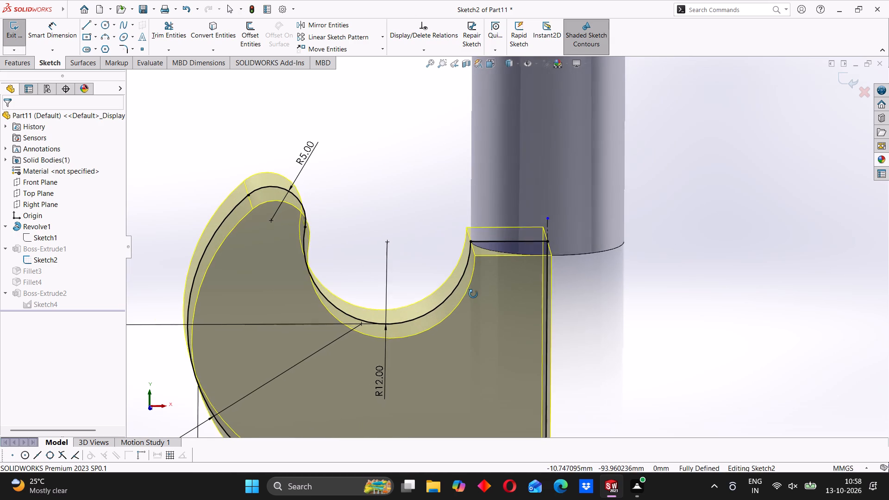
pyautogui.moveTo(473, 294); pyautogui.dragTo(464, 317, button='middle')
pyautogui.moveTo(417, 218); pyautogui.dragTo(425, 256, button='middle')
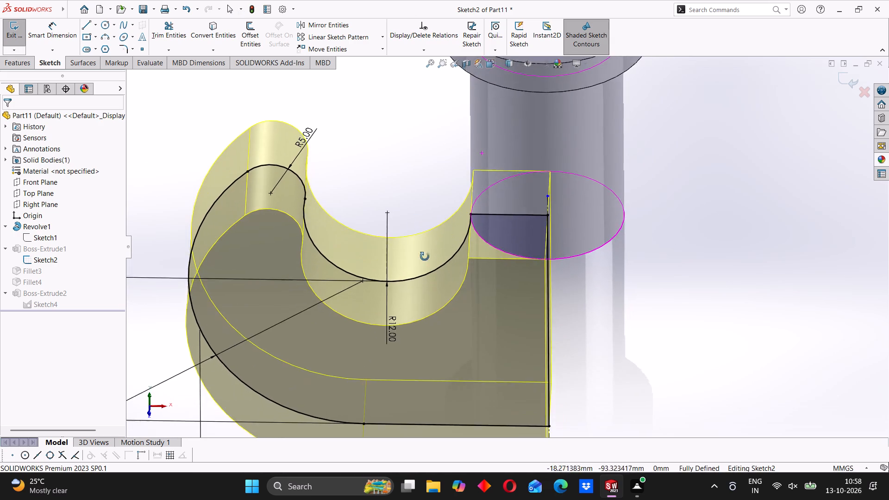
pyautogui.moveTo(425, 256); pyautogui.dragTo(432, 268, button='middle')
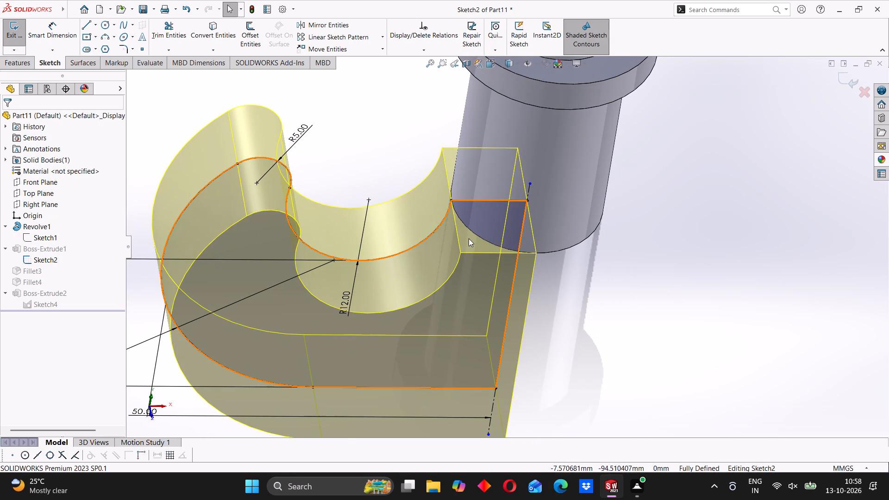
pyautogui.scroll(2, 469, 240)
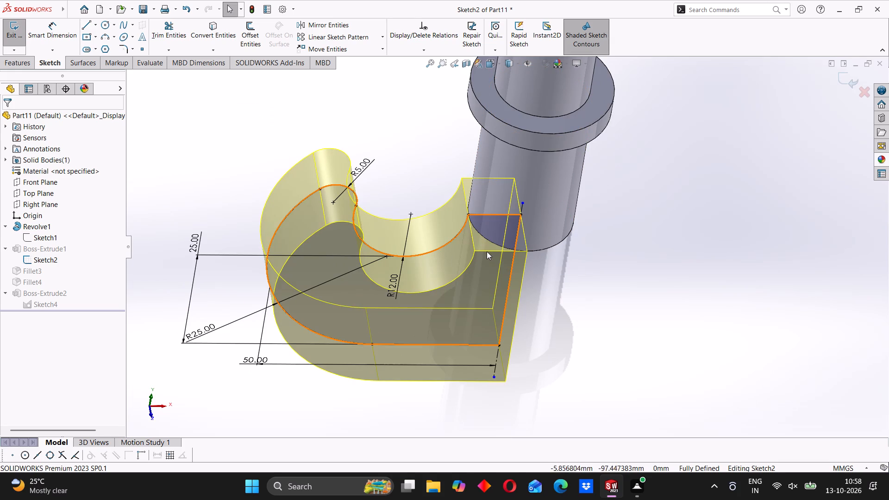
pyautogui.scroll(2, 486, 260)
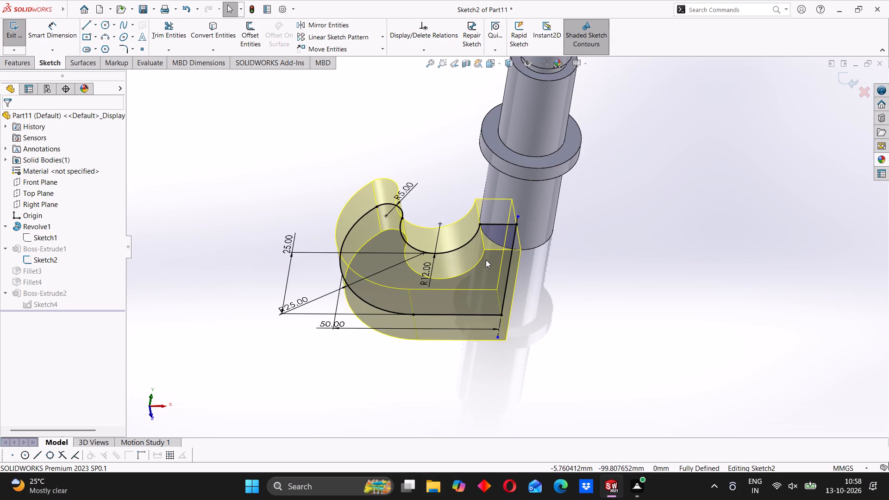
pyautogui.scroll(2, 477, 273)
pyautogui.moveTo(509, 264); pyautogui.dragTo(508, 227, button='middle')
pyautogui.scroll(1, 509, 262)
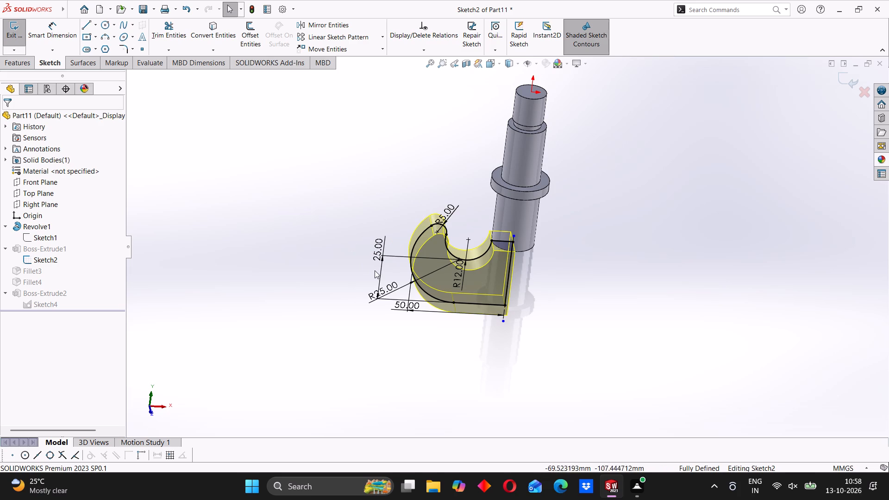
pyautogui.scroll(1, 374, 286)
pyautogui.moveTo(501, 331); pyautogui.dragTo(500, 319, button='middle')
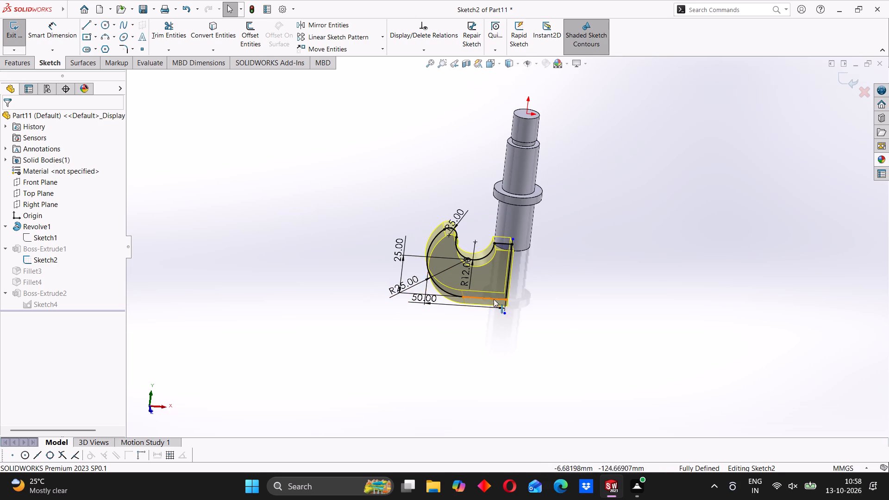
pyautogui.scroll(-3, 485, 283)
pyautogui.moveTo(558, 319); pyautogui.dragTo(552, 284, button='middle')
pyautogui.click(342, 210)
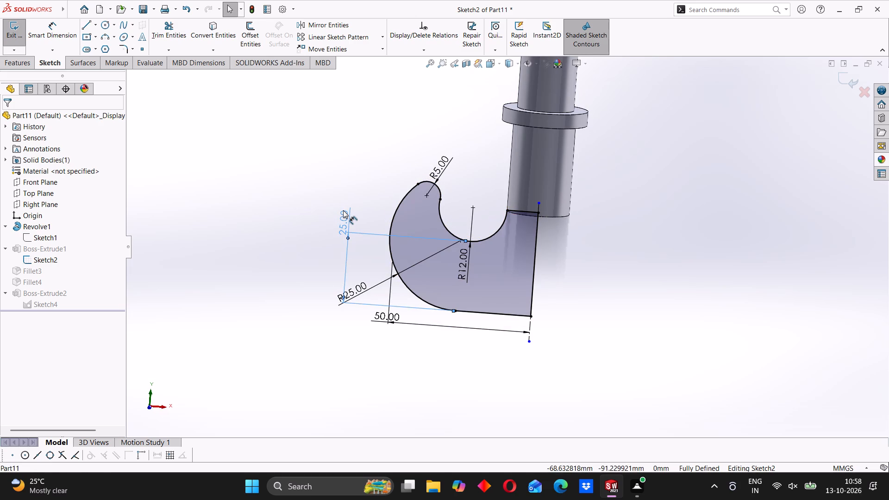
pyautogui.click(270, 223)
pyautogui.moveTo(342, 205); pyautogui.dragTo(422, 256, button='middle')
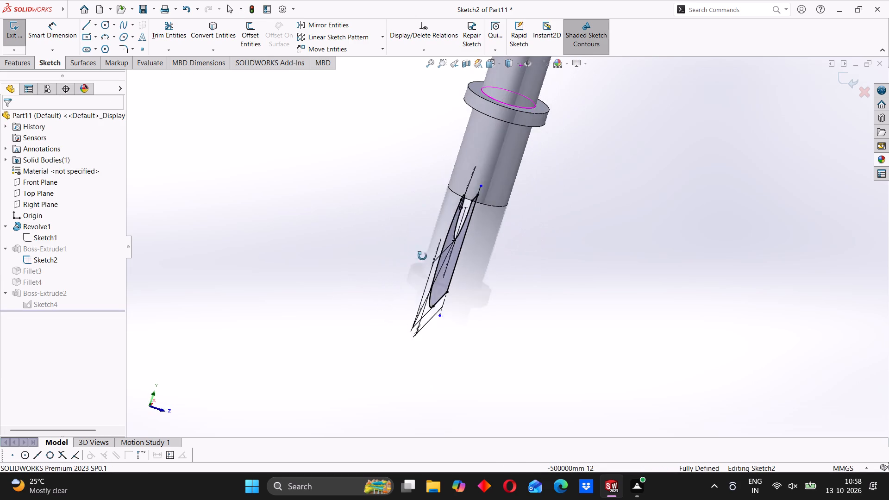
pyautogui.moveTo(422, 256); pyautogui.dragTo(425, 273, button='middle')
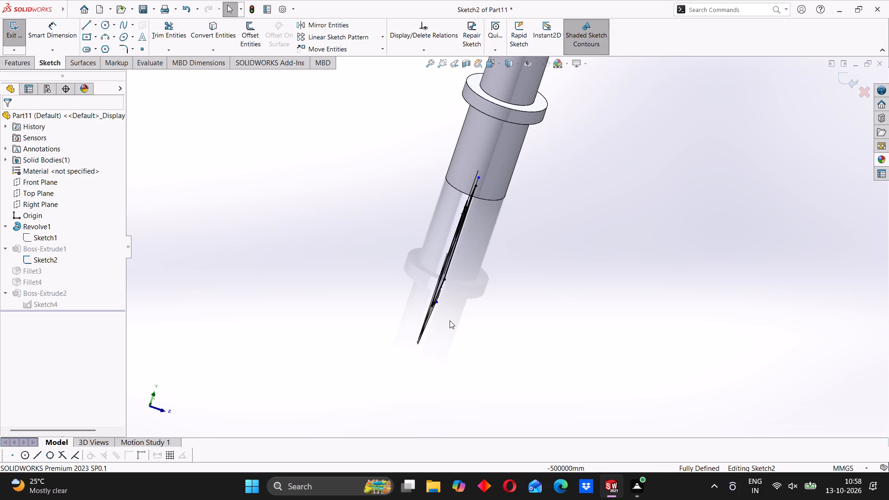
pyautogui.moveTo(513, 239); pyautogui.dragTo(438, 230, button='middle')
pyautogui.scroll(-3, 419, 231)
pyautogui.moveTo(428, 245); pyautogui.dragTo(441, 249, button='middle')
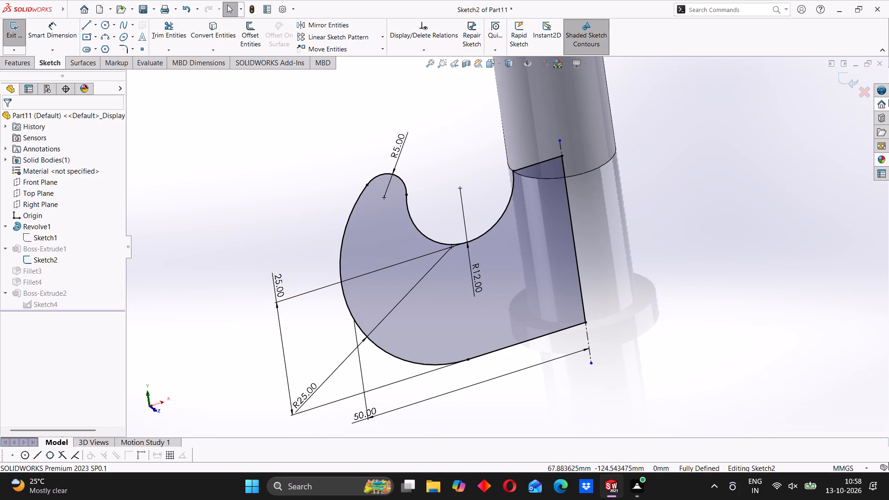
pyautogui.click(842, 80)
# Examine the rebuilt hook from several sides, especially where its body and neck join the lower shank below the collar.
pyautogui.moveTo(573, 265); pyautogui.dragTo(550, 189, button='middle')
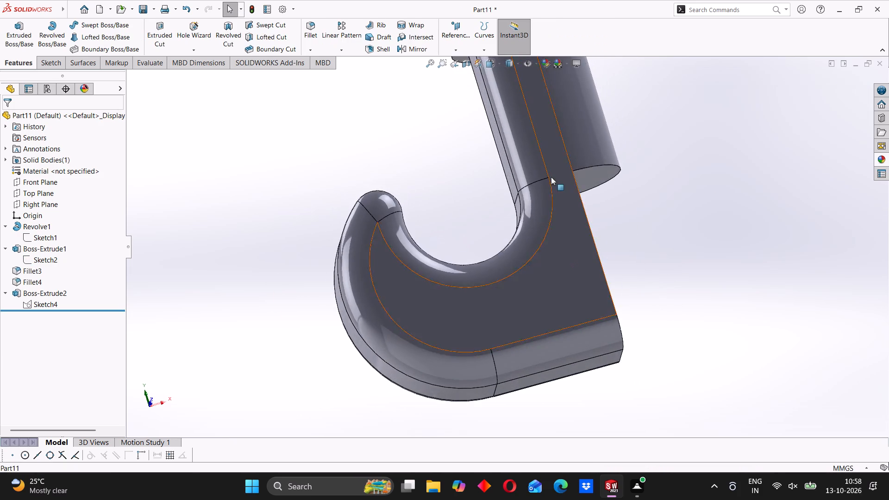
pyautogui.scroll(3, 530, 174)
pyautogui.scroll(-6, 504, 148)
pyautogui.middleClick(489, 172)
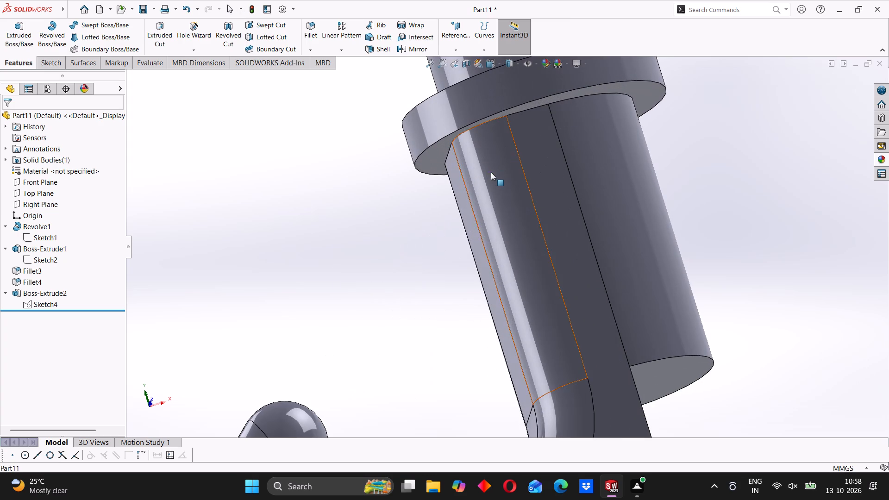
pyautogui.scroll(4, 524, 248)
pyautogui.scroll(3, 507, 285)
pyautogui.moveTo(507, 283); pyautogui.dragTo(524, 302, button='middle')
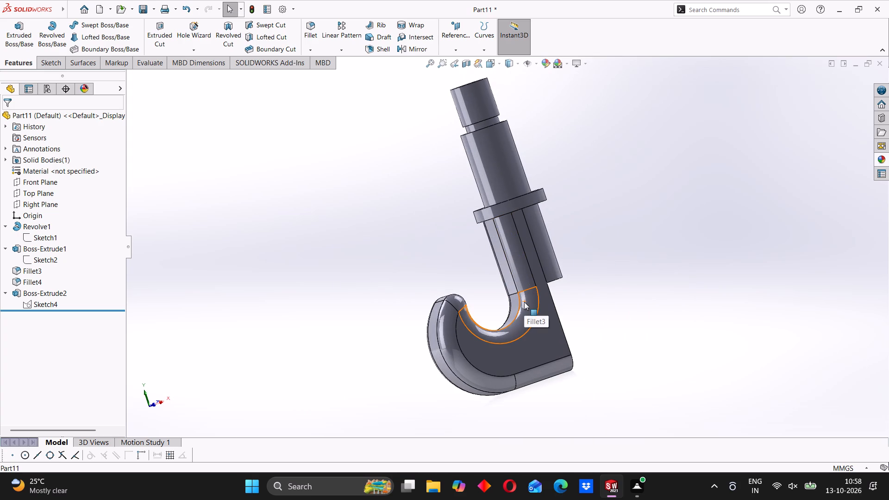
pyautogui.moveTo(520, 271); pyautogui.dragTo(521, 271, button='middle')
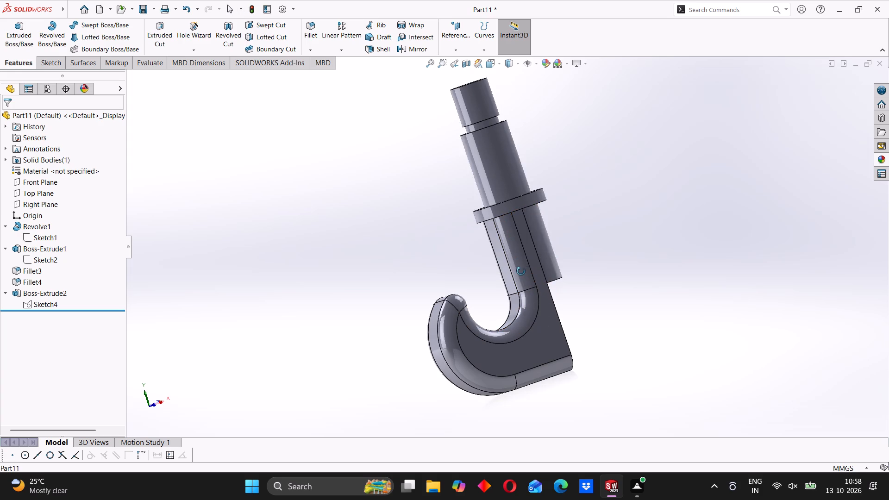
pyautogui.moveTo(521, 271); pyautogui.dragTo(479, 275, button='middle')
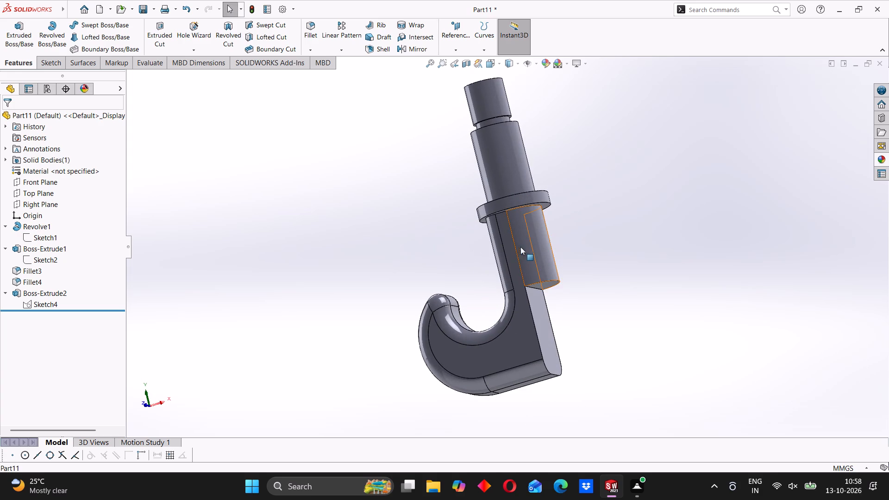
pyautogui.moveTo(520, 247); pyautogui.dragTo(526, 282, button='middle')
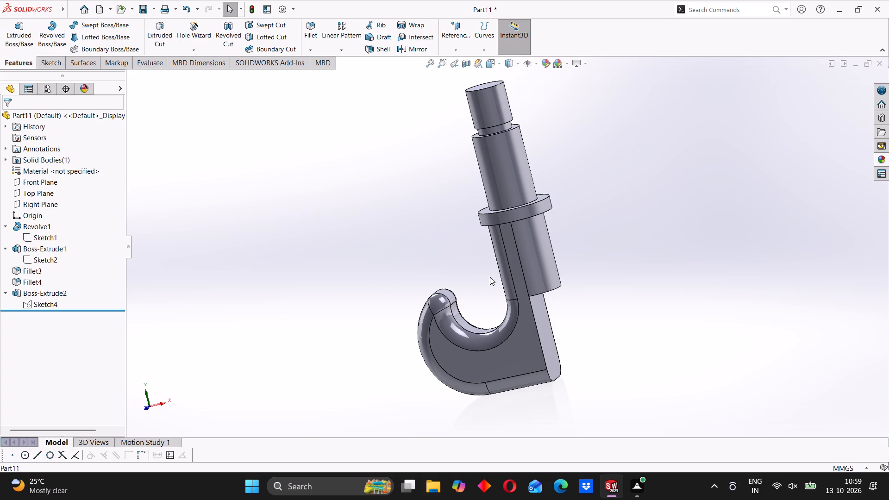
pyautogui.scroll(-1, 490, 274)
pyautogui.moveTo(490, 276); pyautogui.dragTo(534, 265, button='middle')
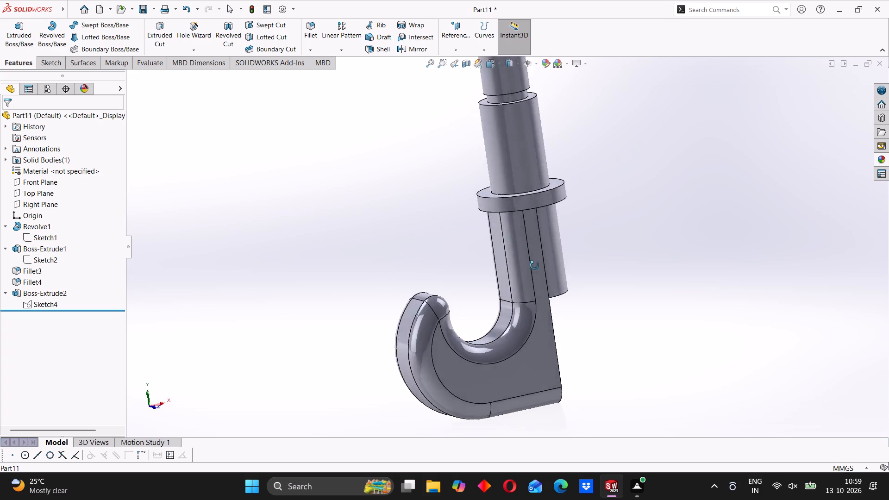
pyautogui.moveTo(534, 265); pyautogui.dragTo(575, 267, button='middle')
pyautogui.moveTo(480, 274); pyautogui.dragTo(439, 291, button='middle')
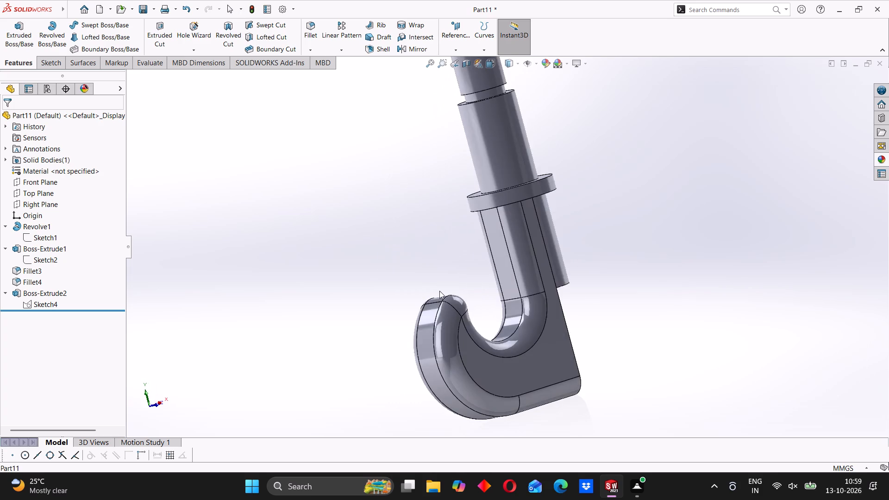
pyautogui.moveTo(439, 291); pyautogui.dragTo(444, 292, button='middle')
pyautogui.moveTo(585, 274); pyautogui.dragTo(518, 317, button='middle')
pyautogui.moveTo(575, 290); pyautogui.dragTo(576, 319, button='middle')
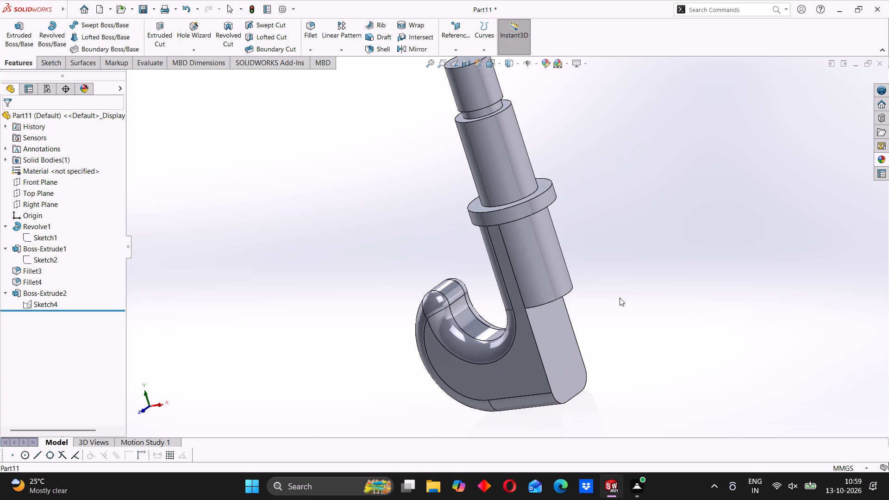
pyautogui.scroll(2, 547, 271)
pyautogui.moveTo(504, 292); pyautogui.dragTo(542, 275, button='middle')
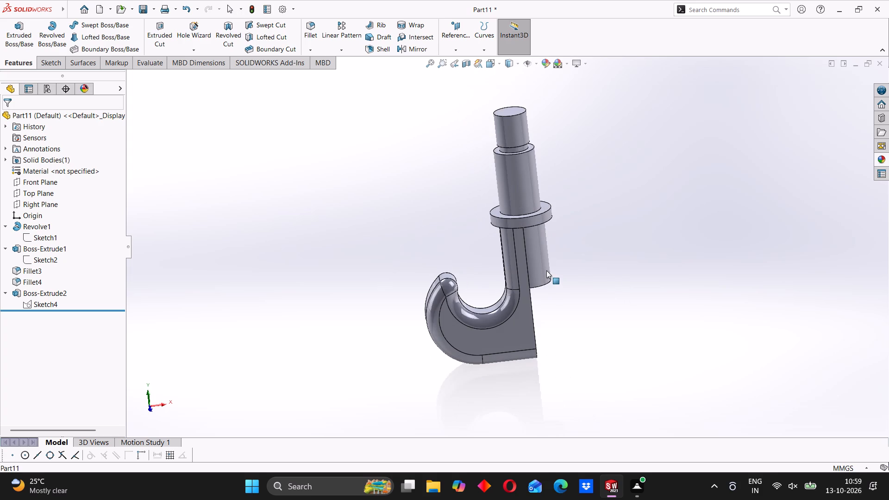